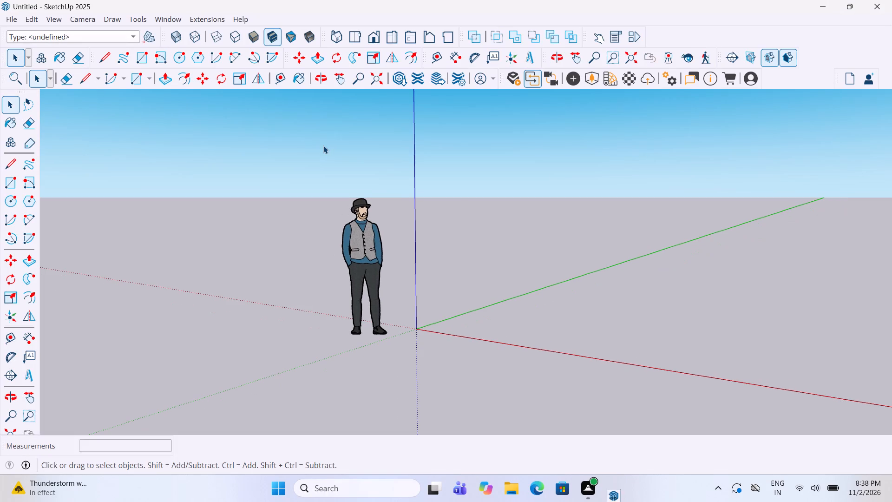
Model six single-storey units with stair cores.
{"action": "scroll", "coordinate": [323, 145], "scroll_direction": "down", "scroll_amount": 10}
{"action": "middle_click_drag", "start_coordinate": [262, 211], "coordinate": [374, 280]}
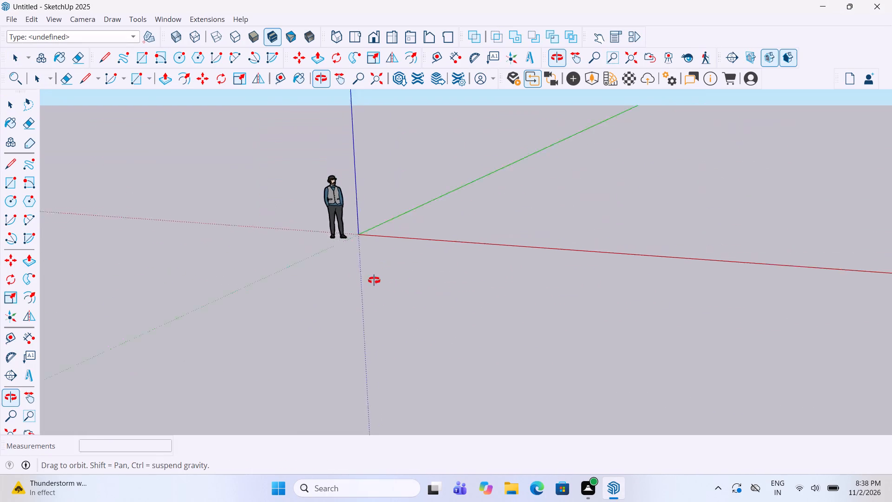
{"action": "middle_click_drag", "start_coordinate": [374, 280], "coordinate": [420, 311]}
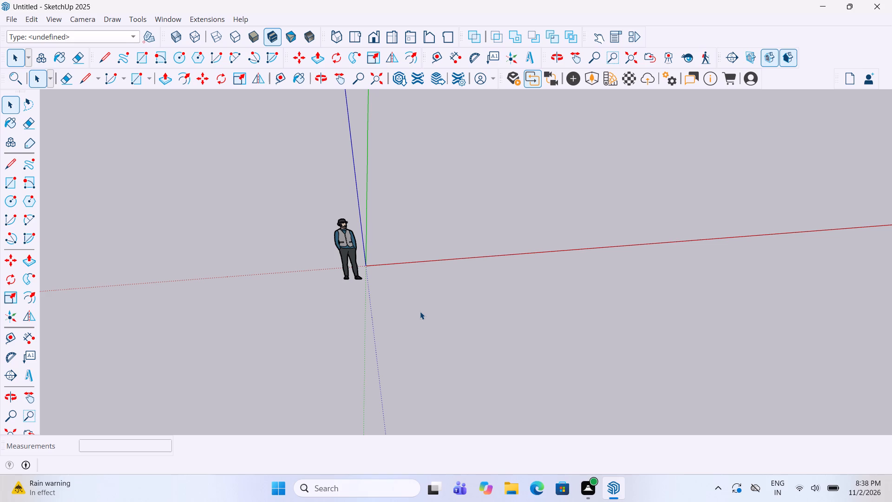
Start a file import and search Documents, Downloads and Libraries for "origo" and "origo school".
{"action": "left_click", "coordinate": [15, 17]}
{"action": "left_click", "coordinate": [46, 180]}
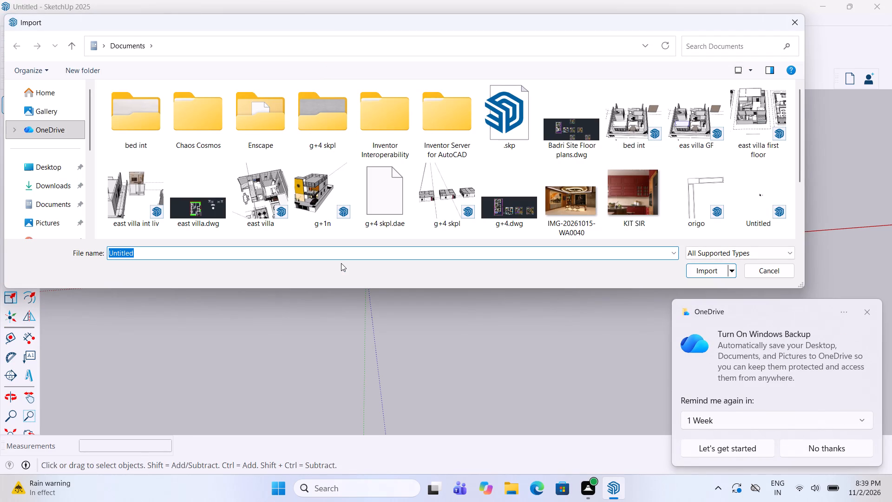
{"action": "scroll", "coordinate": [530, 192], "scroll_direction": "down", "scroll_amount": 1}
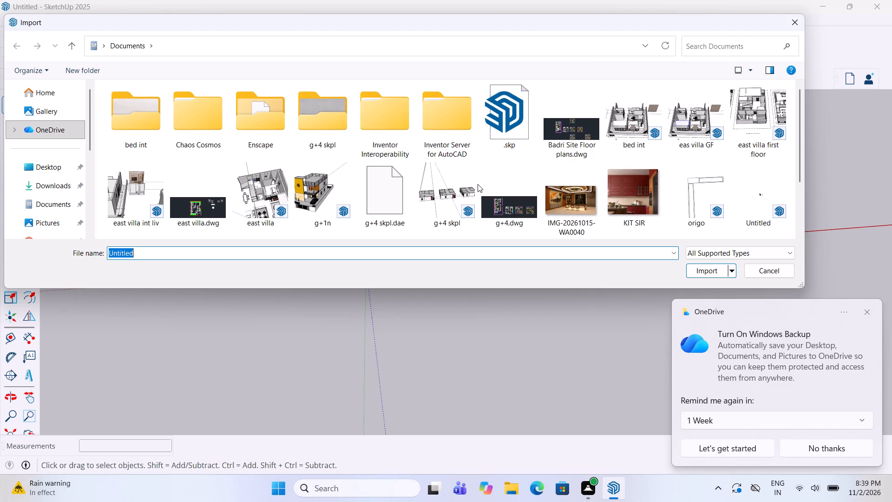
{"action": "scroll", "coordinate": [478, 184], "scroll_direction": "down", "scroll_amount": 1}
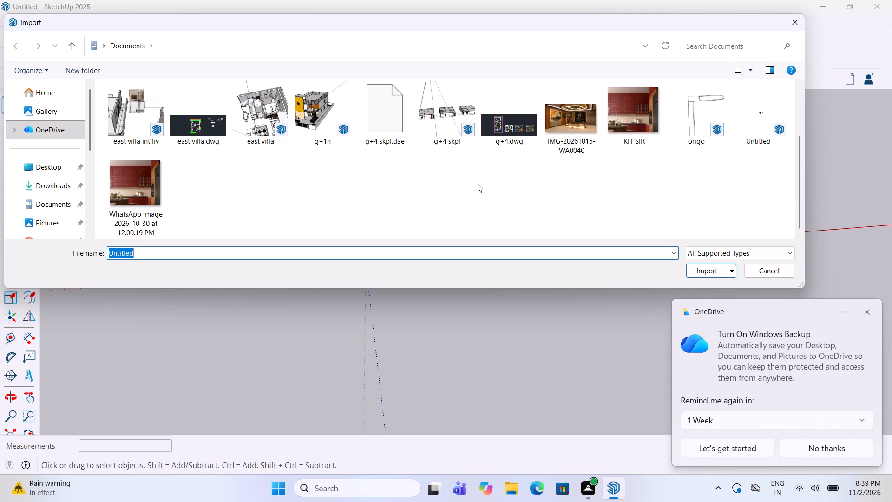
{"action": "scroll", "coordinate": [478, 184], "scroll_direction": "up", "scroll_amount": 2}
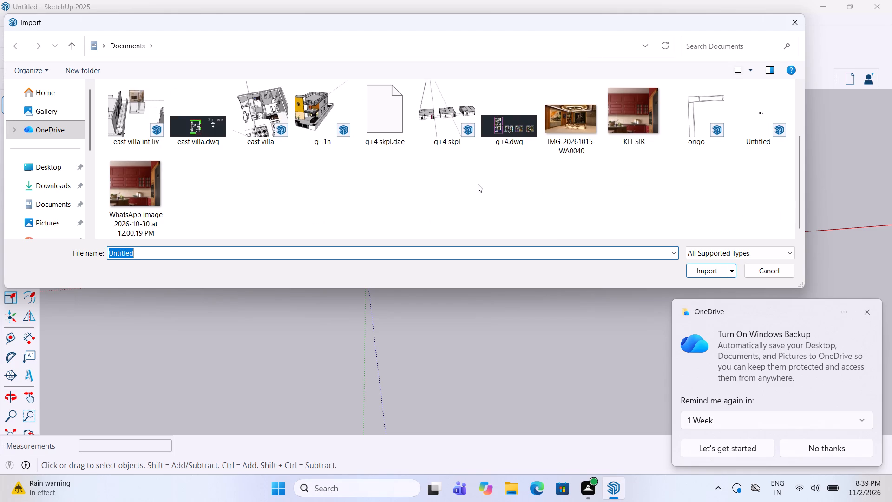
{"action": "scroll", "coordinate": [478, 184], "scroll_direction": "up", "scroll_amount": 1}
{"action": "left_click", "coordinate": [691, 47]}
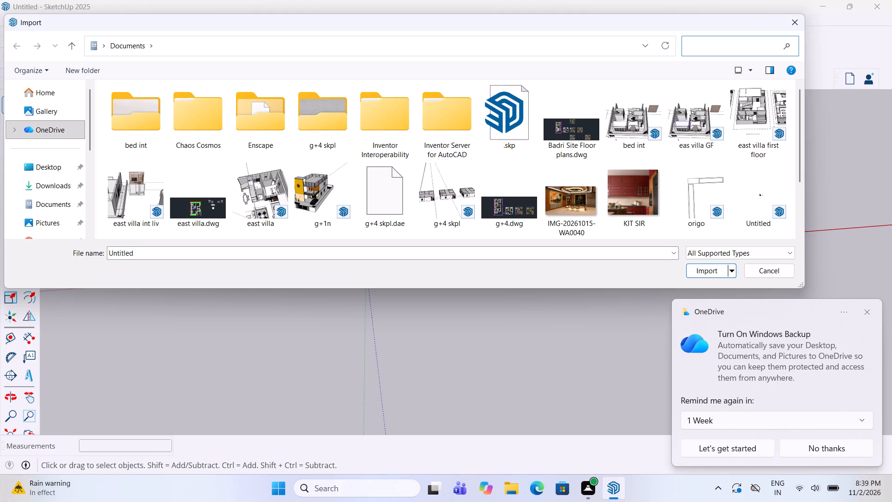
{"action": "type", "text": "origo"}
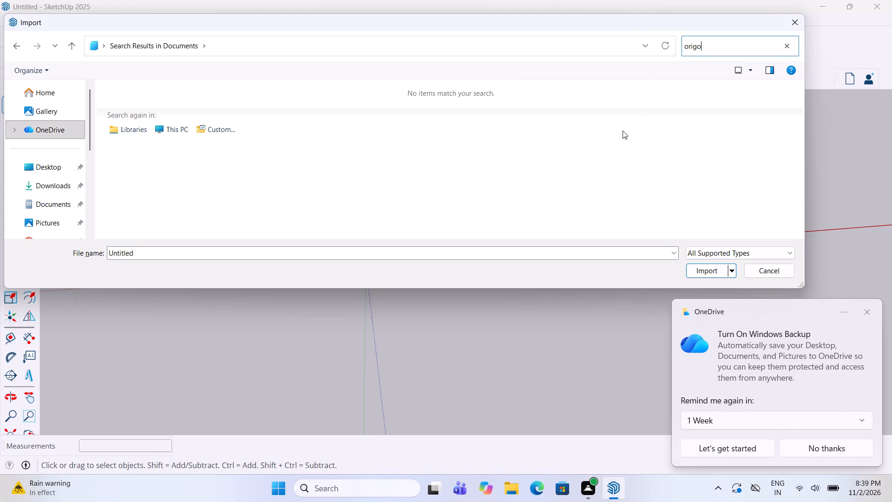
{"action": "left_click", "coordinate": [56, 185]}
{"action": "left_click", "coordinate": [702, 45]}
{"action": "type", "text": "origo"}
{"action": "key", "text": "space"}
{"action": "key", "text": "space"}
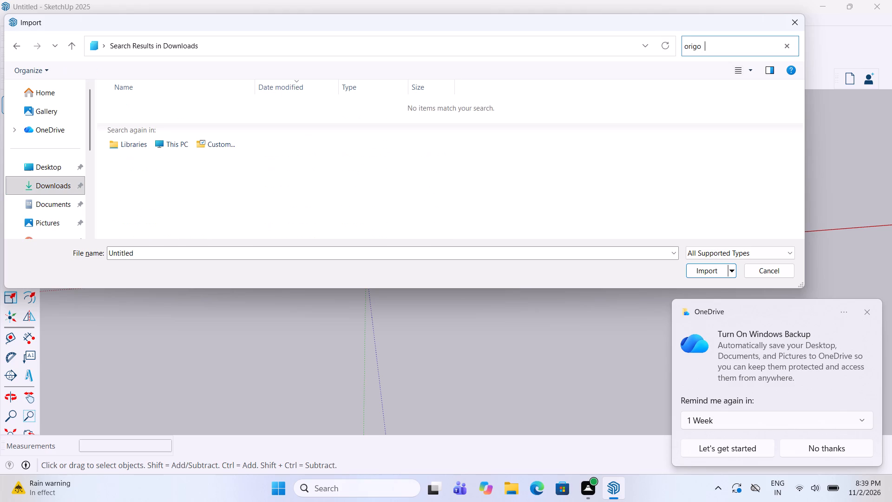
{"action": "key", "text": "BackSpace"}
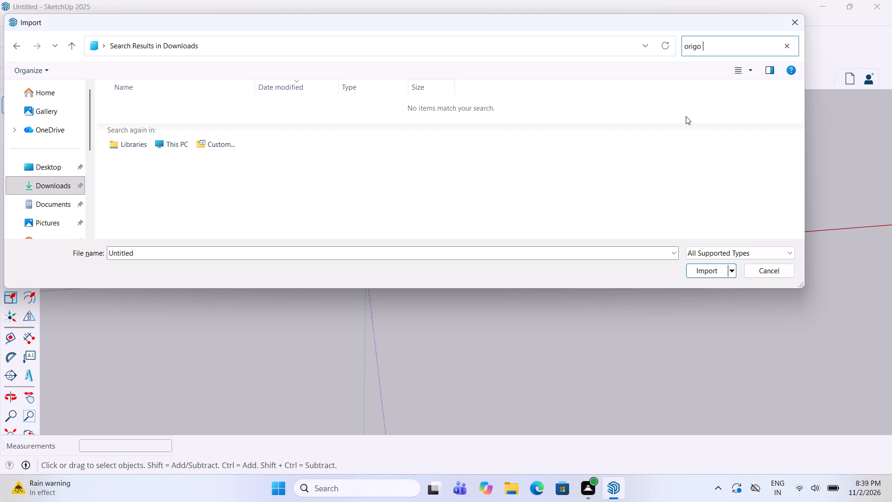
{"action": "left_click", "coordinate": [59, 190]}
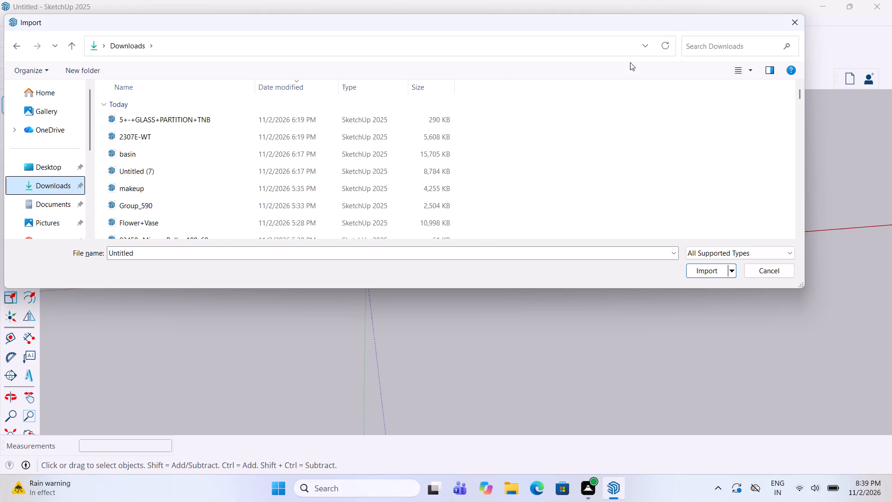
{"action": "left_click", "coordinate": [712, 49]}
{"action": "type", "text": "origo school"}
{"action": "key", "text": "Return"}
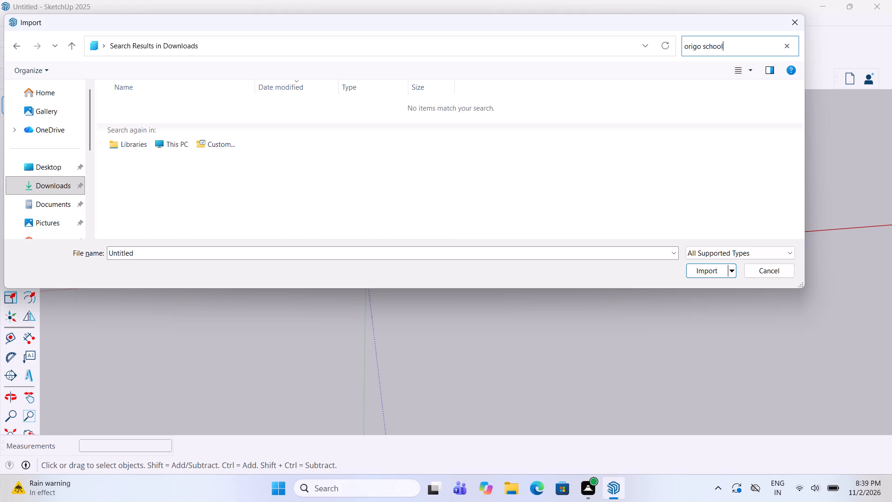
{"action": "left_click", "coordinate": [118, 150]}
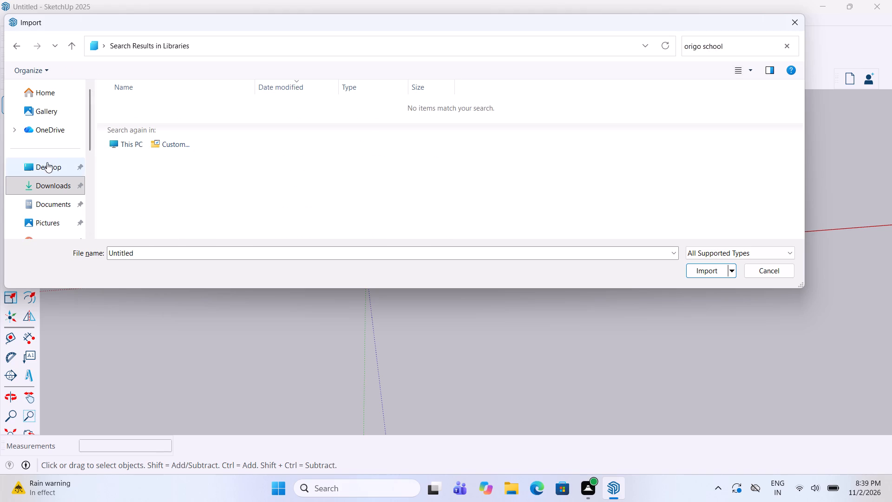
Import the AutoCAD drawing school origo.dwg from the Downloads folder and dismiss the import results.
{"action": "left_click", "coordinate": [58, 184]}
{"action": "left_click", "coordinate": [62, 200]}
{"action": "left_click", "coordinate": [59, 191]}
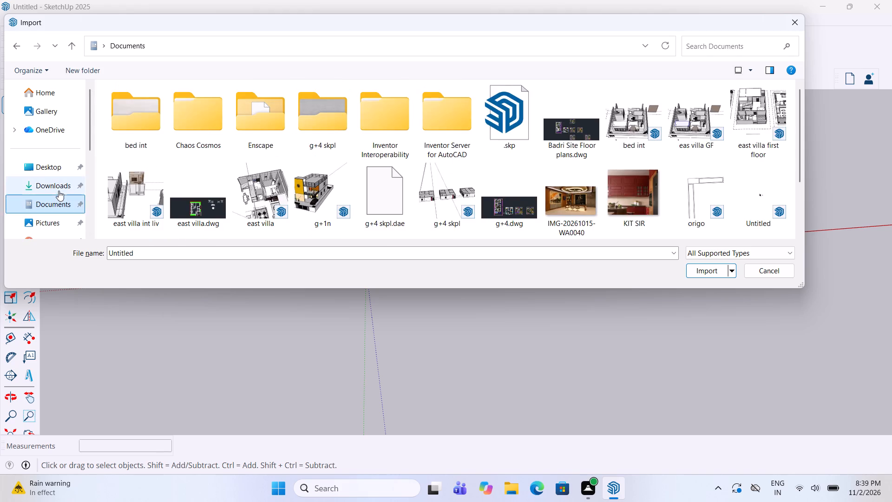
{"action": "left_click", "coordinate": [71, 202]}
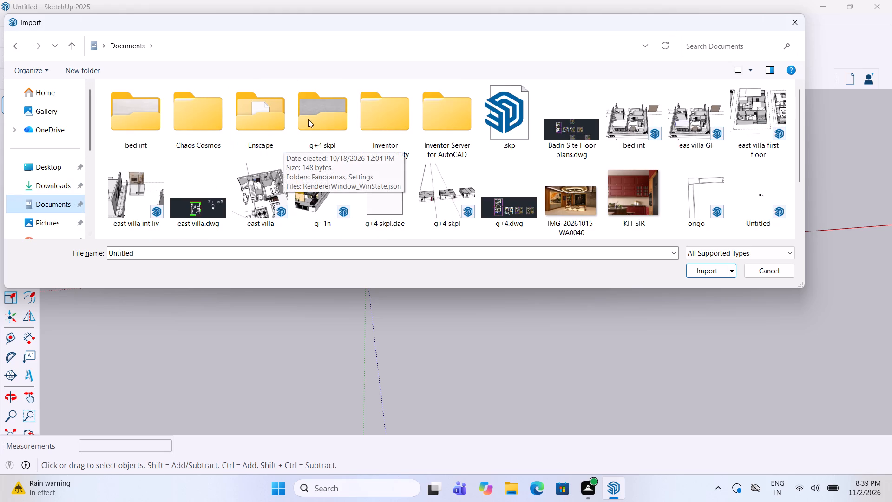
{"action": "scroll", "coordinate": [353, 115], "scroll_direction": "down", "scroll_amount": 1}
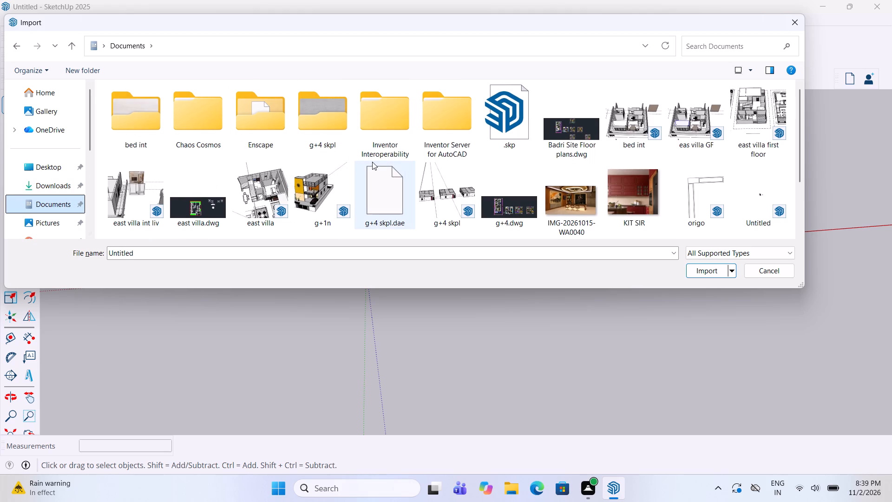
{"action": "scroll", "coordinate": [354, 163], "scroll_direction": "down", "scroll_amount": 1}
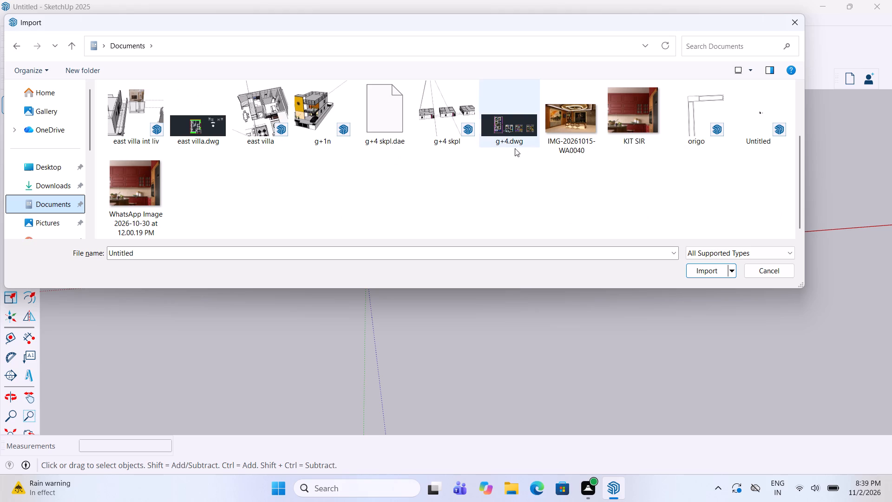
{"action": "left_click", "coordinate": [50, 181]}
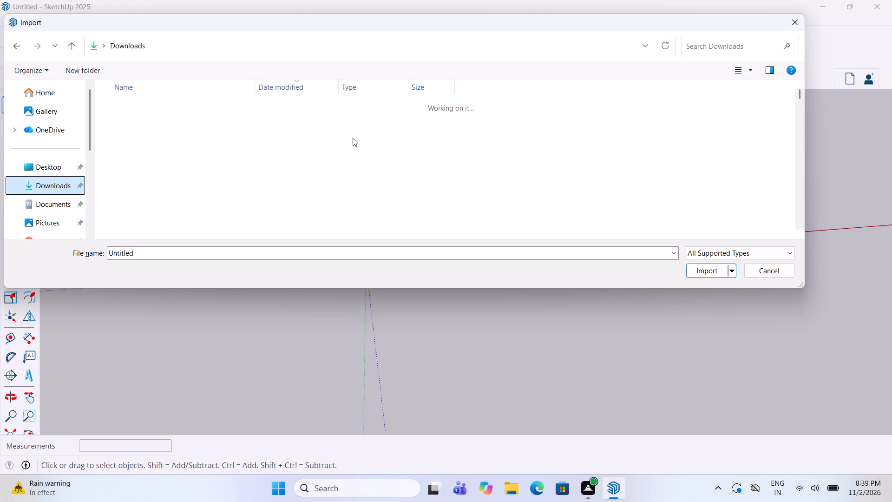
{"action": "scroll", "coordinate": [349, 138], "scroll_direction": "down", "scroll_amount": 17}
{"action": "scroll", "coordinate": [333, 152], "scroll_direction": "up", "scroll_amount": 3}
{"action": "scroll", "coordinate": [333, 152], "scroll_direction": "down", "scroll_amount": 4}
{"action": "scroll", "coordinate": [333, 152], "scroll_direction": "up", "scroll_amount": 4}
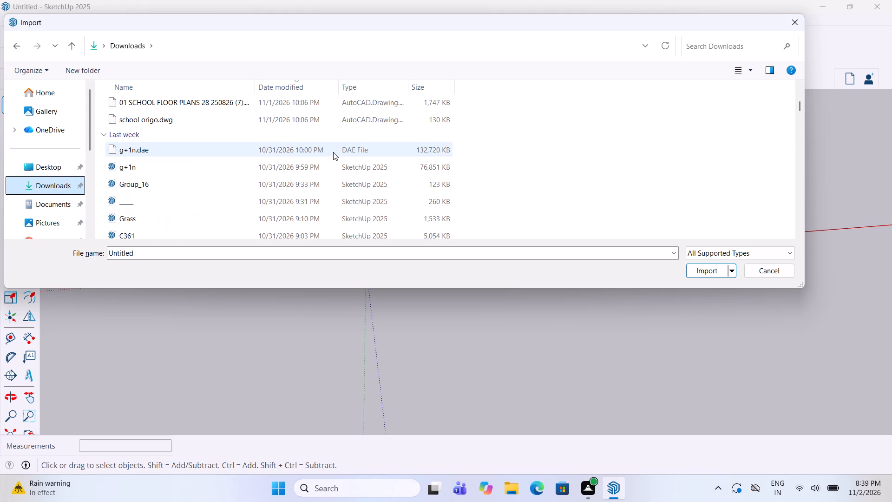
{"action": "scroll", "coordinate": [333, 152], "scroll_direction": "up", "scroll_amount": 1}
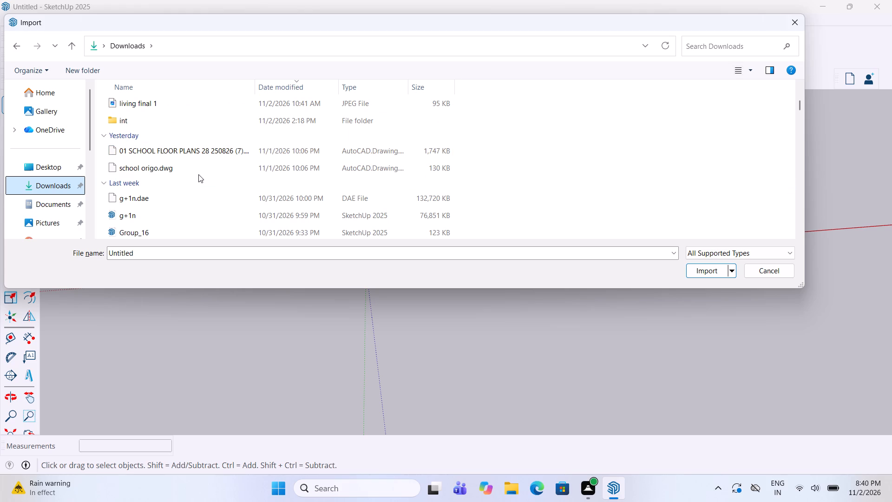
{"action": "double_click", "coordinate": [197, 170]}
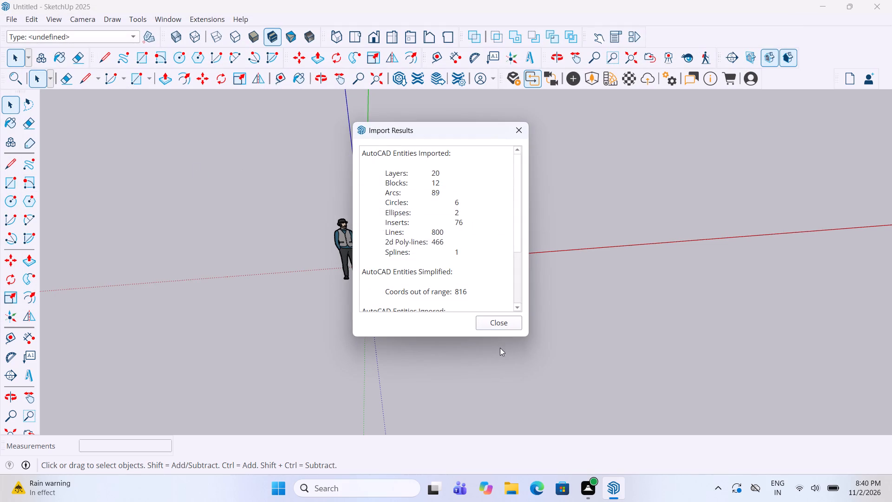
{"action": "left_click", "coordinate": [493, 324]}
Examine the imported row of school floor plans, looking closely at the front wall of the plan nearest the origin.
{"action": "scroll", "coordinate": [394, 311], "scroll_direction": "down", "scroll_amount": 6}
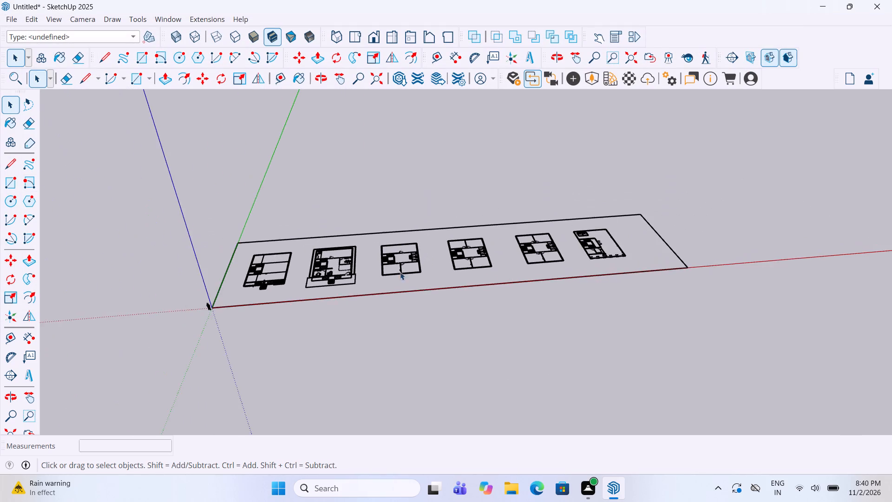
{"action": "middle_click_drag", "start_coordinate": [400, 244], "coordinate": [364, 340]}
{"action": "scroll", "coordinate": [400, 244], "scroll_direction": "up", "scroll_amount": 1}
{"action": "scroll", "coordinate": [446, 274], "scroll_direction": "down", "scroll_amount": 3}
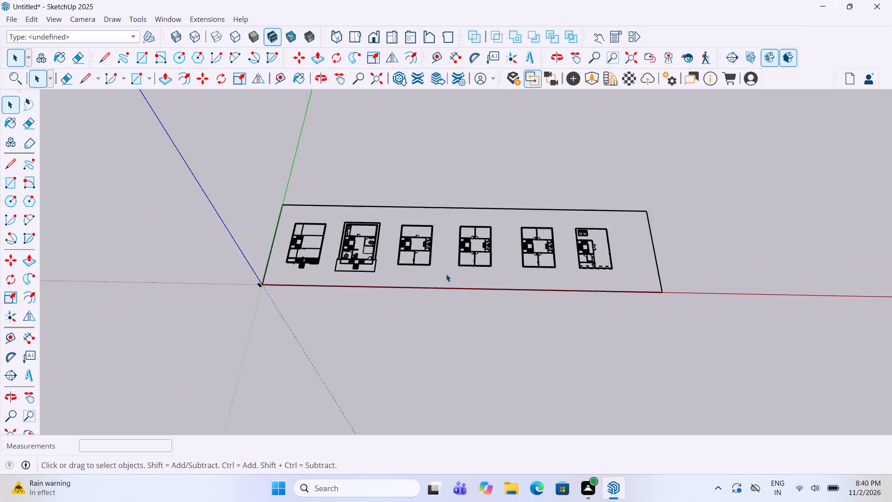
{"action": "scroll", "coordinate": [446, 274], "scroll_direction": "down", "scroll_amount": 2}
{"action": "scroll", "coordinate": [269, 264], "scroll_direction": "up", "scroll_amount": 5}
{"action": "scroll", "coordinate": [332, 226], "scroll_direction": "up", "scroll_amount": 11}
{"action": "middle_click_drag", "start_coordinate": [342, 214], "coordinate": [357, 224]}
{"action": "scroll", "coordinate": [363, 276], "scroll_direction": "up", "scroll_amount": 5}
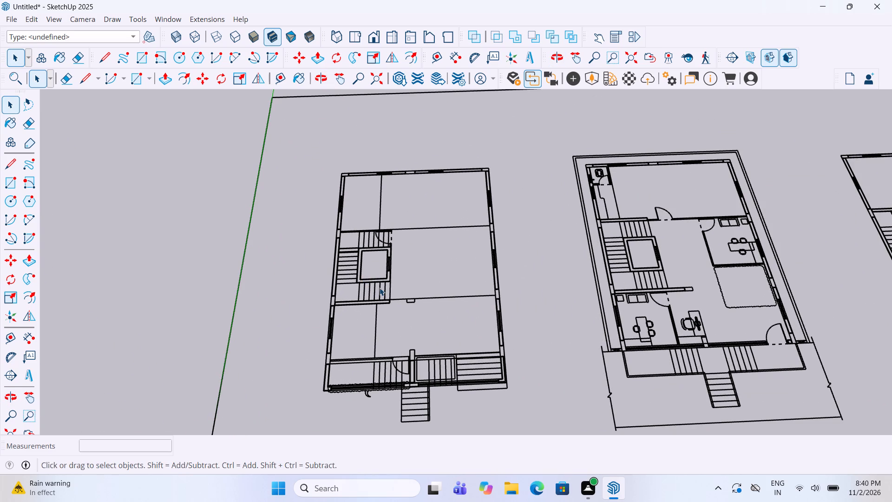
{"action": "scroll", "coordinate": [380, 392], "scroll_direction": "up", "scroll_amount": 11}
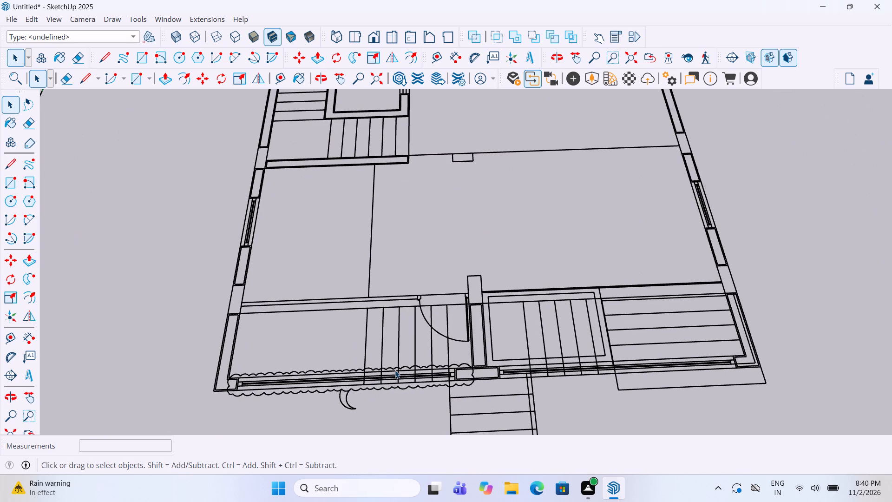
{"action": "scroll", "coordinate": [395, 370], "scroll_direction": "down", "scroll_amount": 1}
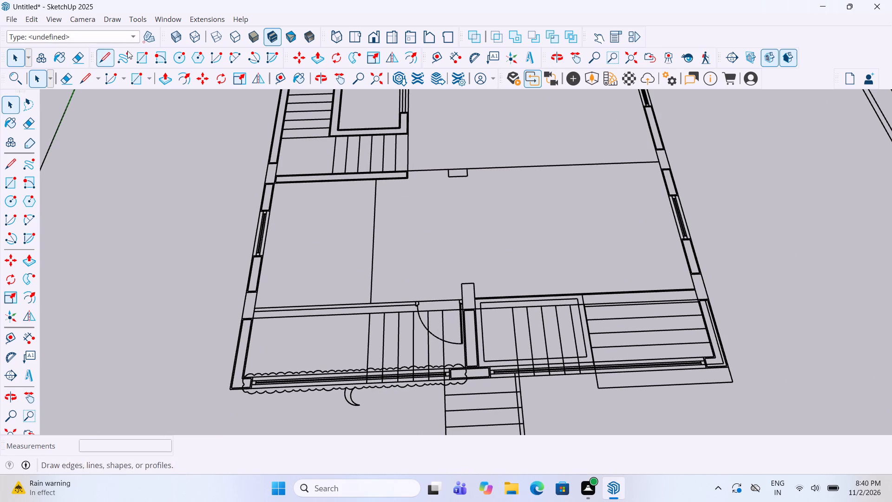
Draw a rectangle 9 in by about 4 ft 11 in over the first plan's front corner wall, plus an adjoining one over its short return.
{"action": "left_click", "coordinate": [138, 70]}
{"action": "scroll", "coordinate": [289, 359], "scroll_direction": "up", "scroll_amount": 3}
{"action": "scroll", "coordinate": [229, 401], "scroll_direction": "up", "scroll_amount": 6}
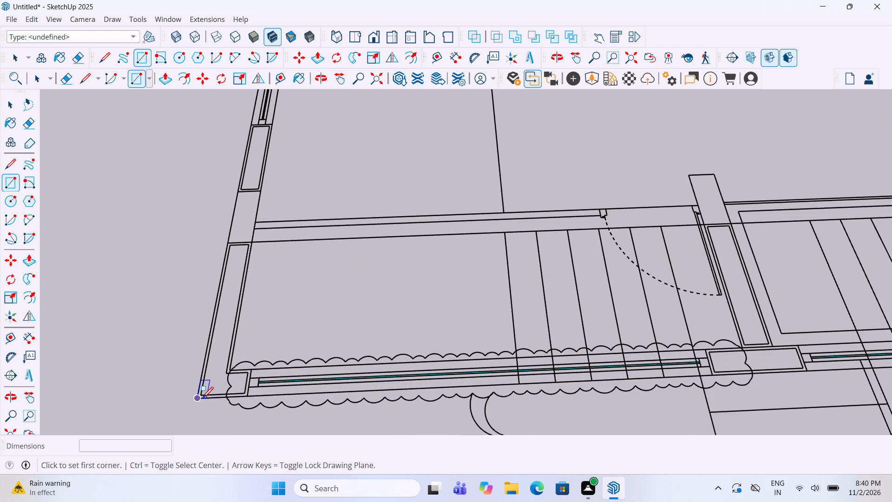
{"action": "left_click", "coordinate": [203, 399]}
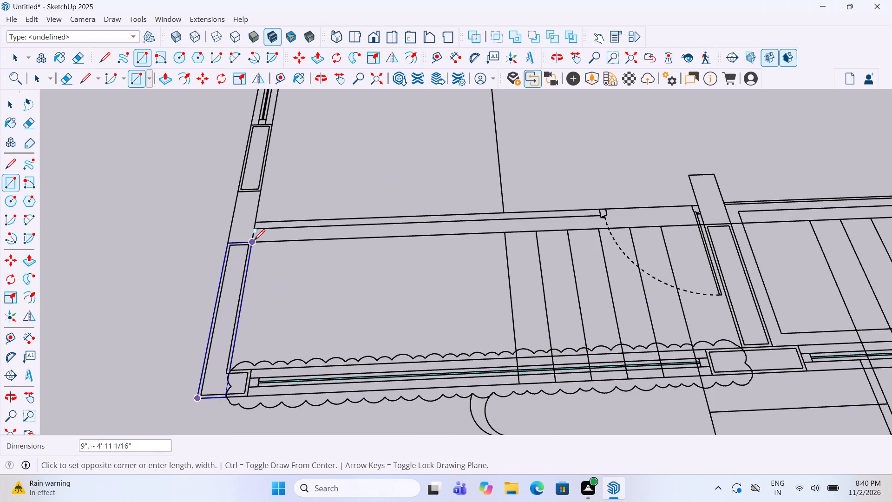
{"action": "left_click", "coordinate": [254, 241]}
{"action": "left_click", "coordinate": [224, 396]}
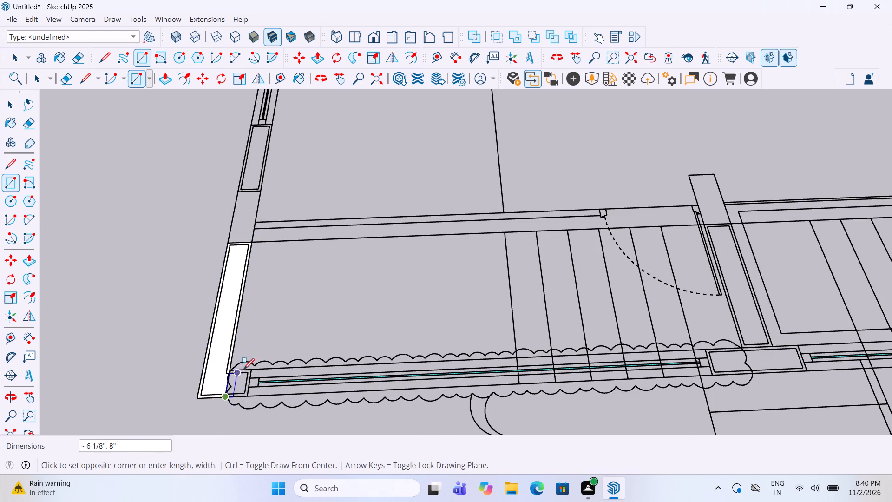
{"action": "left_click", "coordinate": [248, 369]}
Delete the shared edge between the two wall rectangles so they merge into one L-shaped face.
{"action": "scroll", "coordinate": [248, 369], "scroll_direction": "down", "scroll_amount": 4}
{"action": "scroll", "coordinate": [238, 390], "scroll_direction": "up", "scroll_amount": 4}
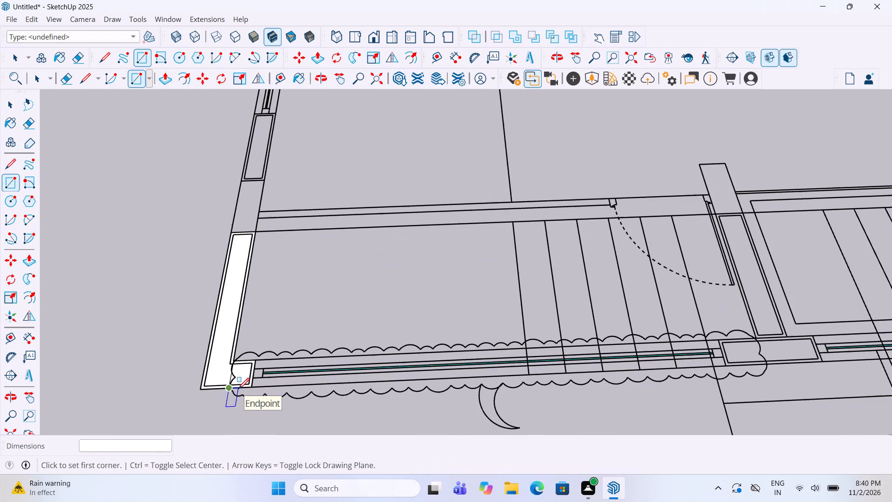
{"action": "key", "text": "space"}
{"action": "left_click", "coordinate": [231, 377]}
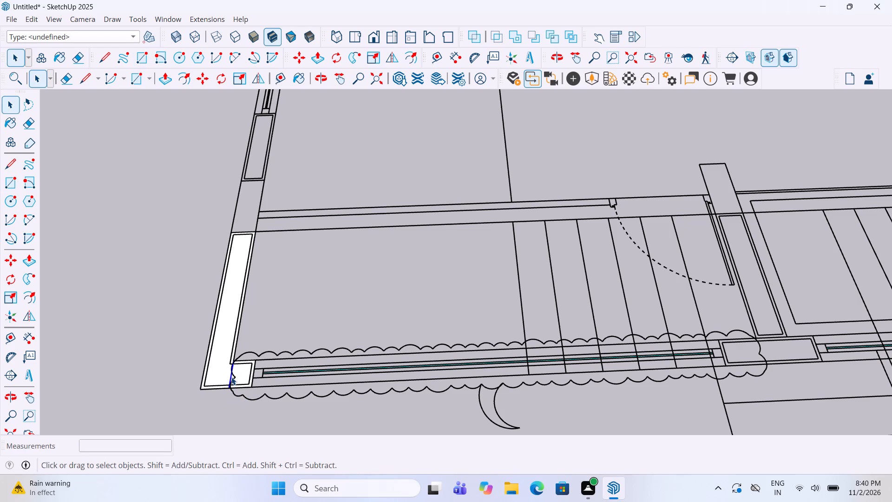
{"action": "key", "text": "Delete"}
Make the L-shaped corner wall face into a group and clear the selection.
{"action": "left_click", "coordinate": [221, 364]}
{"action": "right_click", "coordinate": [221, 364]}
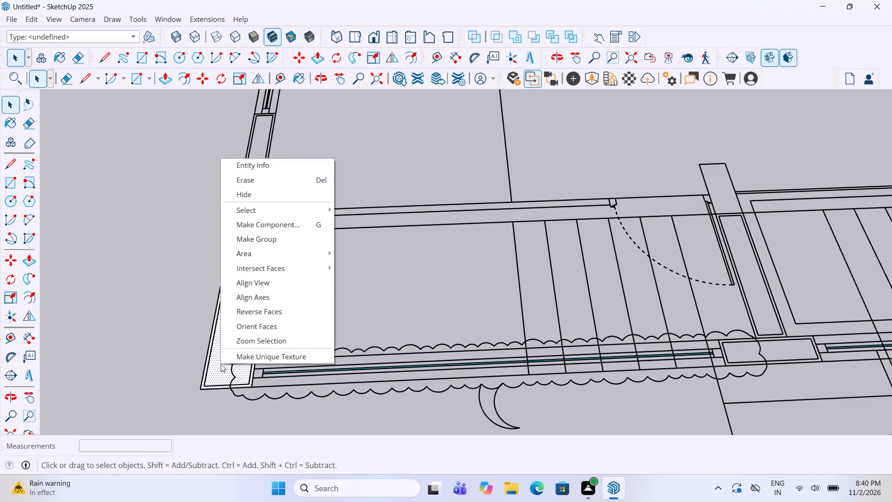
{"action": "left_click", "coordinate": [272, 239]}
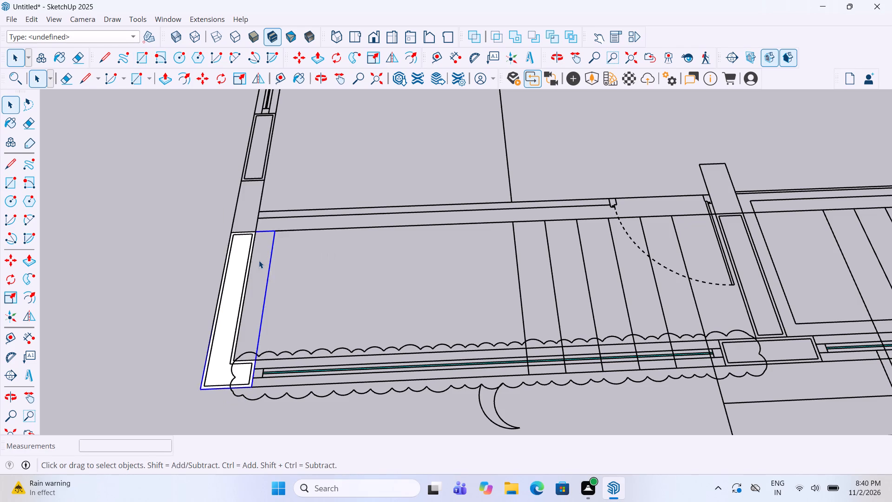
{"action": "scroll", "coordinate": [250, 269], "scroll_direction": "down", "scroll_amount": 8}
{"action": "left_click", "coordinate": [326, 334]}
{"action": "scroll", "coordinate": [348, 342], "scroll_direction": "down", "scroll_amount": 3}
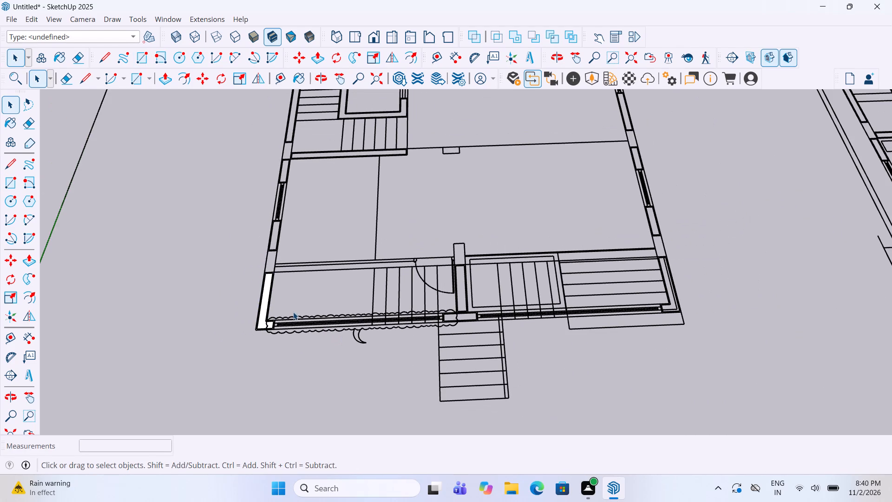
Along the side wall, draw a 9 in by 2 ft rectangle beside the L-shaped corner group and an adjoining one about 3 ft by 9 in.
{"action": "middle_click_drag", "start_coordinate": [293, 312], "coordinate": [591, 315]}
{"action": "scroll", "coordinate": [578, 284], "scroll_direction": "down", "scroll_amount": 4}
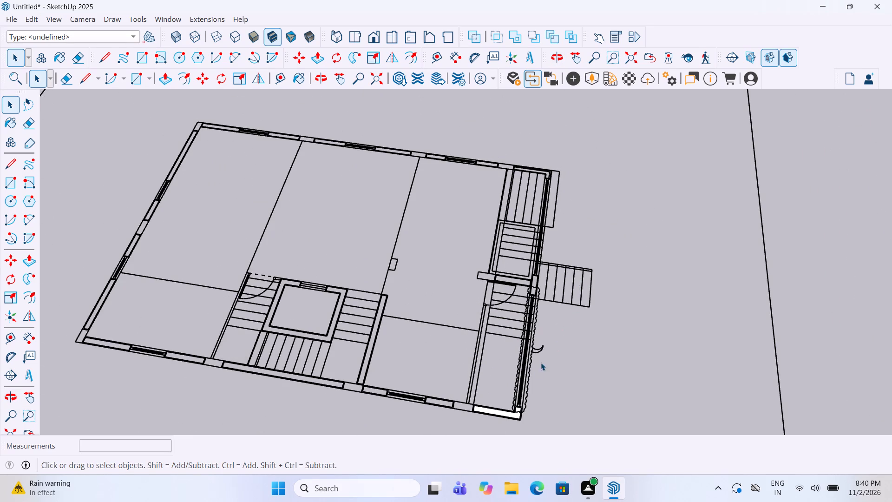
{"action": "scroll", "coordinate": [457, 417], "scroll_direction": "up", "scroll_amount": 5}
{"action": "scroll", "coordinate": [458, 395], "scroll_direction": "down", "scroll_amount": 5}
{"action": "middle_click_drag", "start_coordinate": [455, 328], "coordinate": [487, 302]}
{"action": "scroll", "coordinate": [481, 411], "scroll_direction": "up", "scroll_amount": 14}
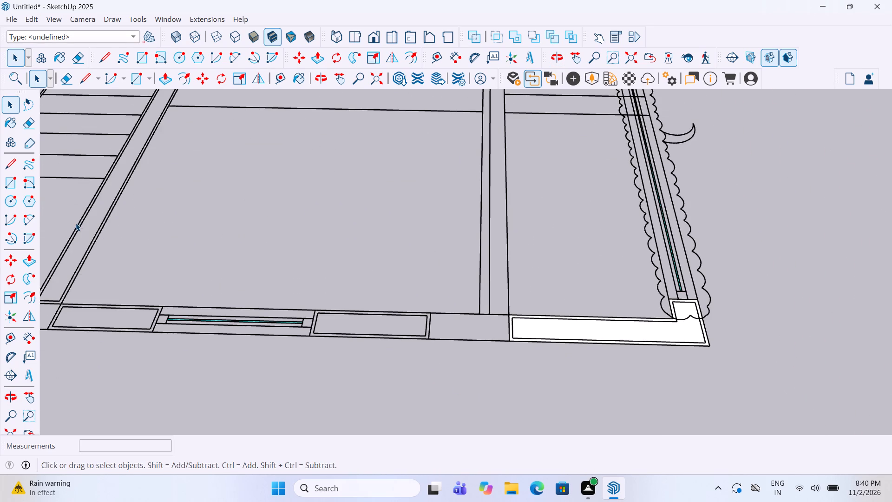
{"action": "left_click", "coordinate": [11, 185]}
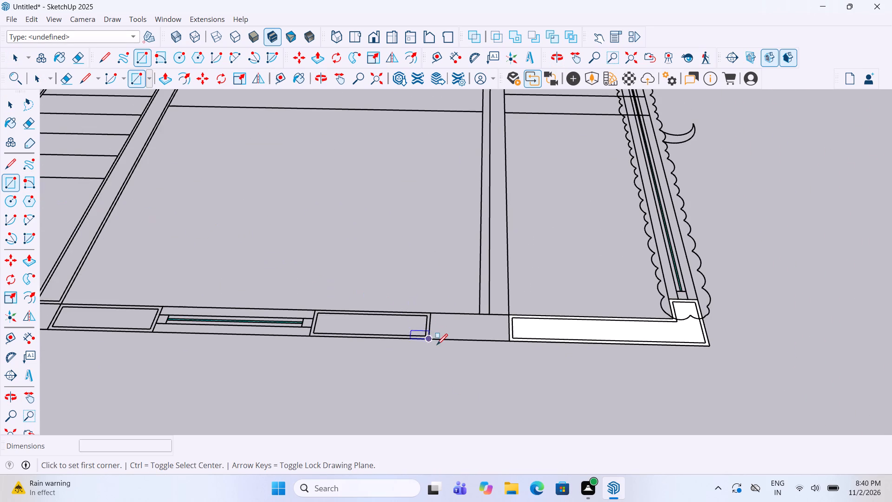
{"action": "left_click", "coordinate": [433, 339]}
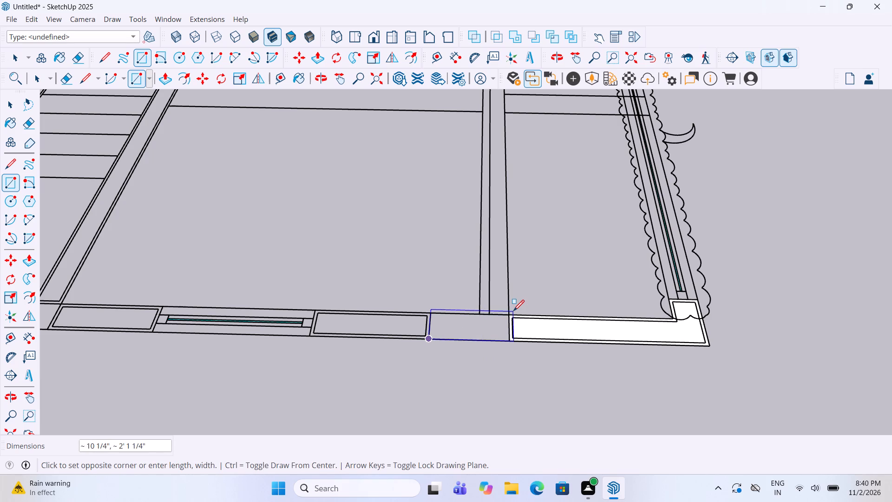
{"action": "left_click", "coordinate": [511, 313]}
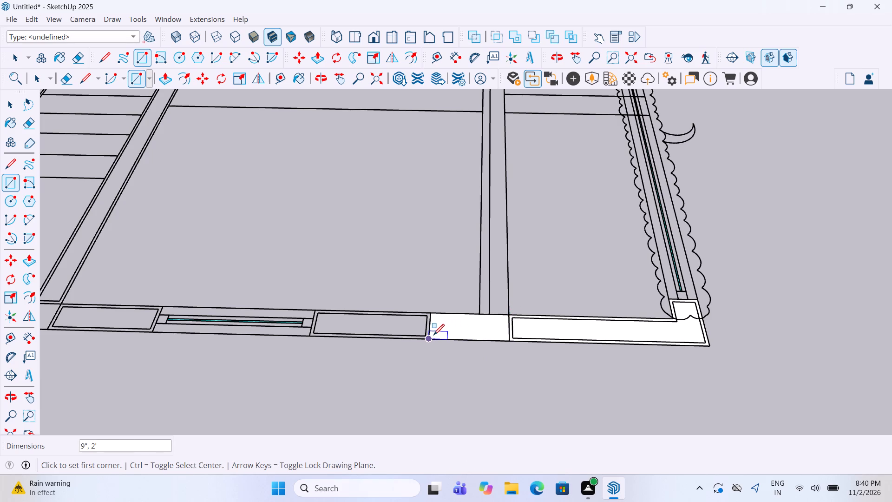
{"action": "left_click", "coordinate": [432, 338]}
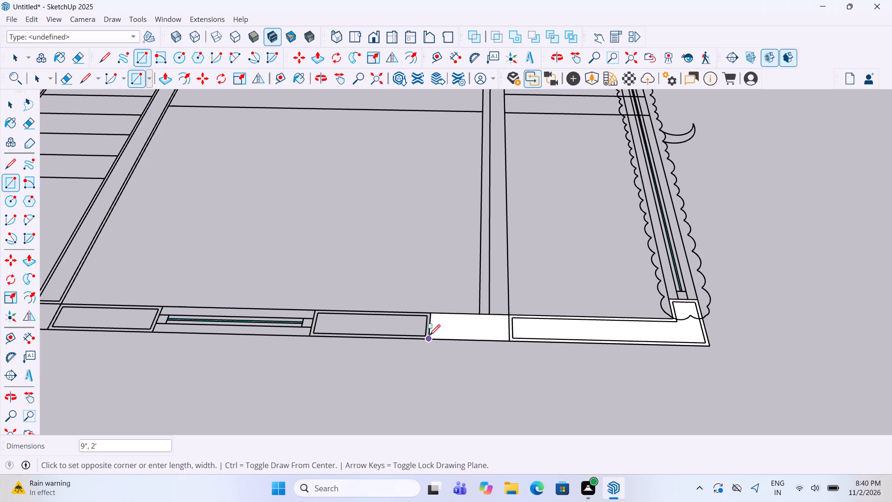
{"action": "left_click", "coordinate": [316, 310]}
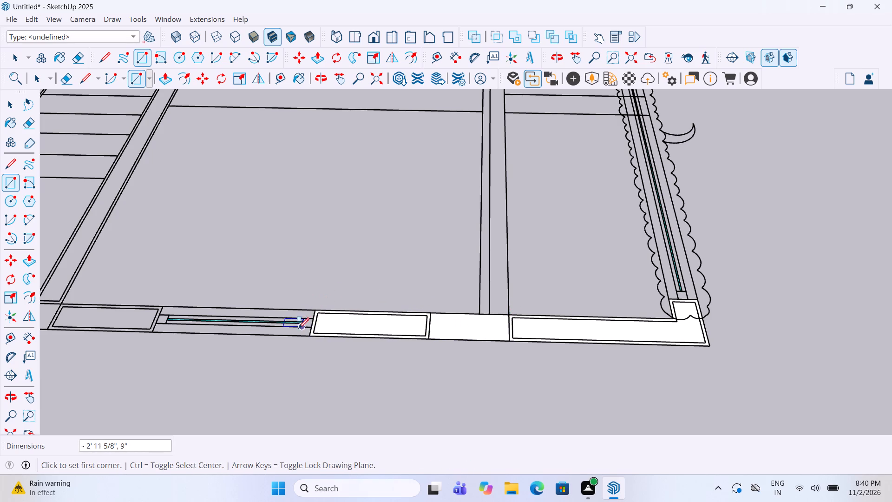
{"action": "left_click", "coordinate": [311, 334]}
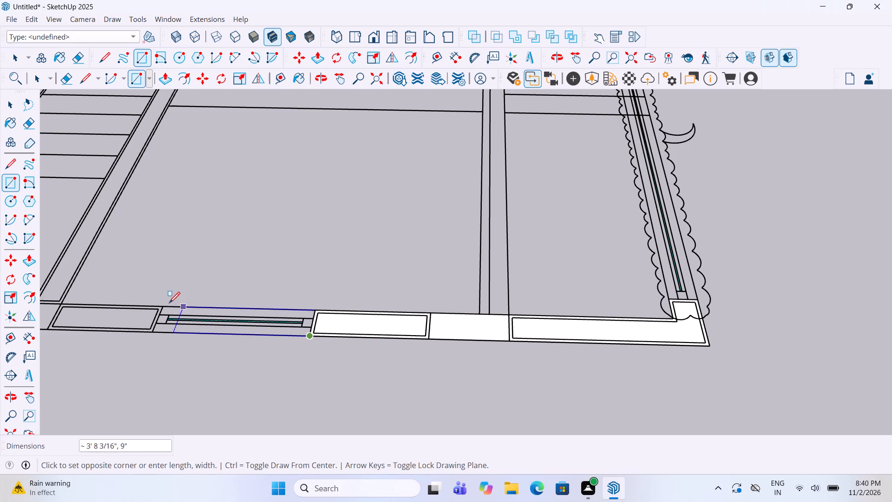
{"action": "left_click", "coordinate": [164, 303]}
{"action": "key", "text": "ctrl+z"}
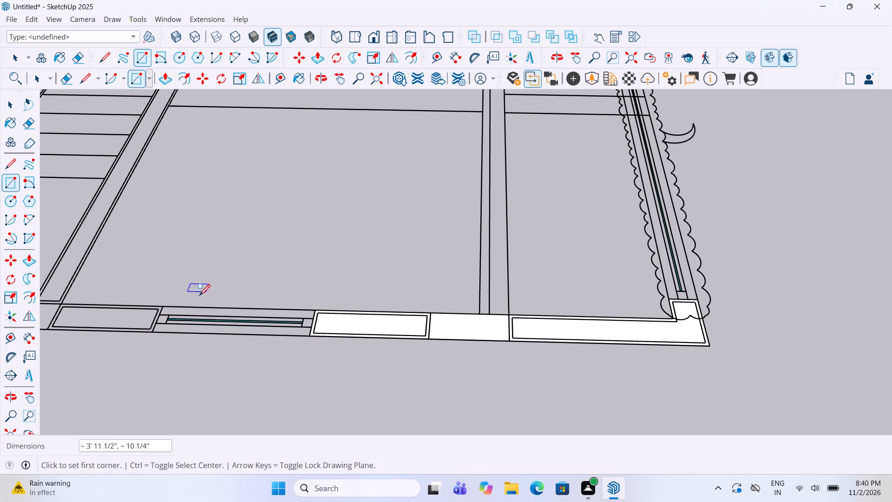
Draw a rectangle 9 in by about 3 ft 11 in over the side wall's first window, plus one about 2 ft 8 in over the wall beyond.
{"action": "left_click", "coordinate": [163, 306]}
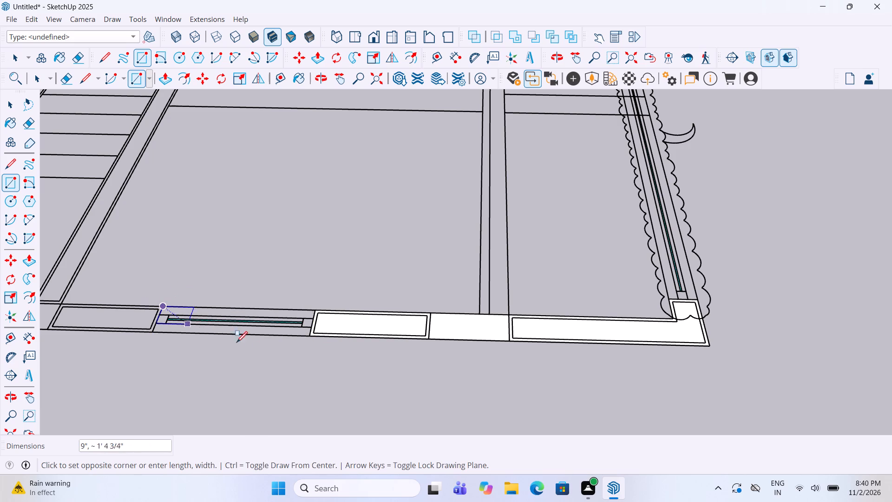
{"action": "left_click", "coordinate": [308, 336]}
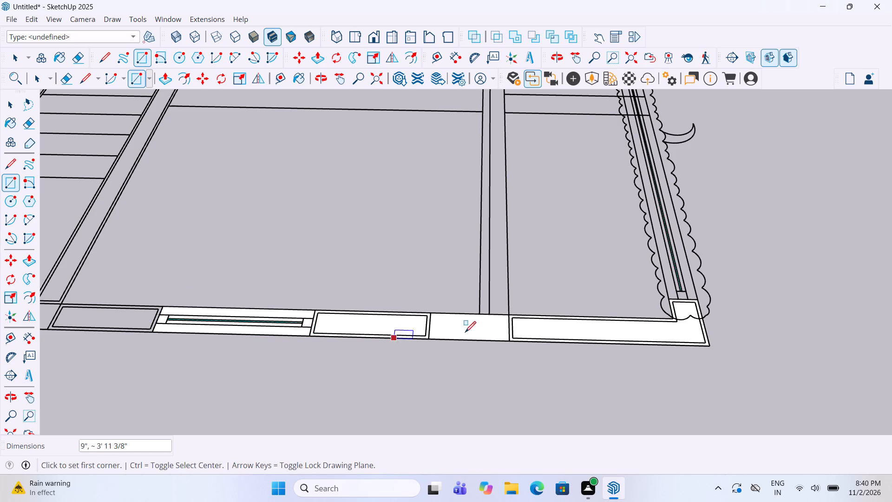
{"action": "scroll", "coordinate": [466, 333], "scroll_direction": "down", "scroll_amount": 11}
{"action": "scroll", "coordinate": [366, 320], "scroll_direction": "up", "scroll_amount": 5}
{"action": "scroll", "coordinate": [319, 331], "scroll_direction": "up", "scroll_amount": 9}
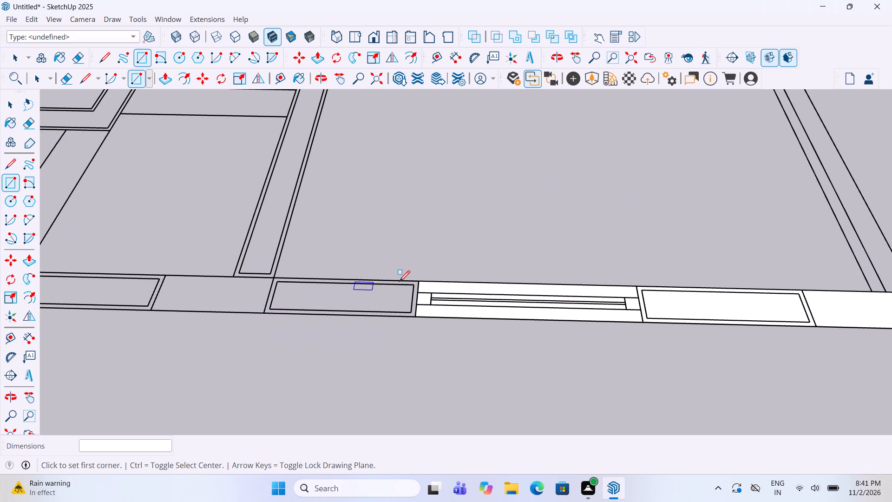
{"action": "left_click", "coordinate": [415, 284]}
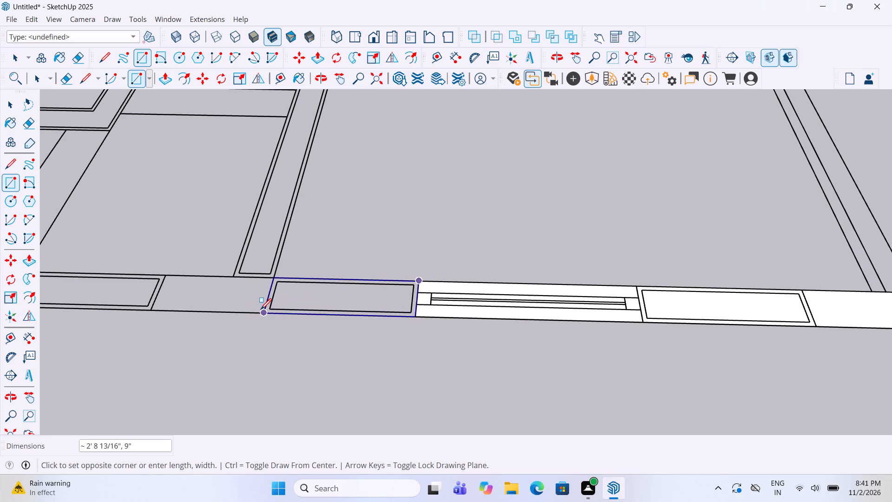
{"action": "left_click", "coordinate": [262, 311]}
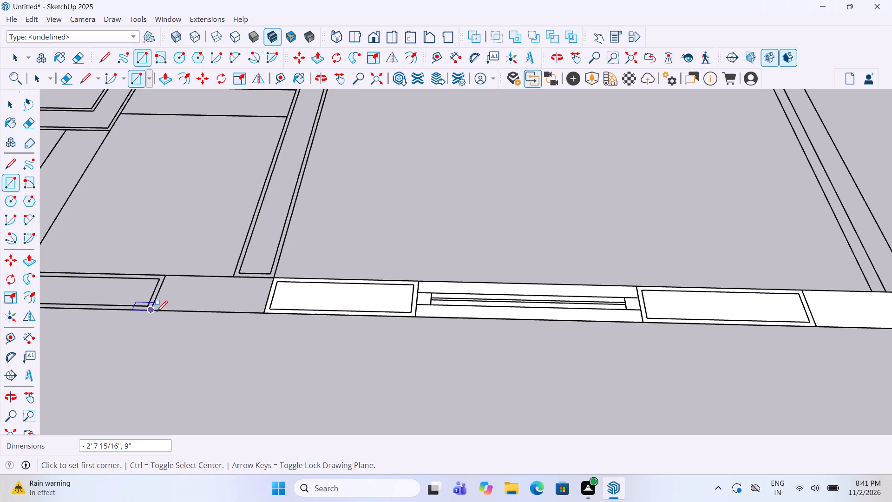
Draw a rectangle over the next short wall piece and one about 13 ft 3 in by 9 in over the long wall beside the staircase.
{"action": "left_click", "coordinate": [157, 312]}
{"action": "left_click", "coordinate": [276, 278]}
{"action": "scroll", "coordinate": [415, 291], "scroll_direction": "down", "scroll_amount": 6}
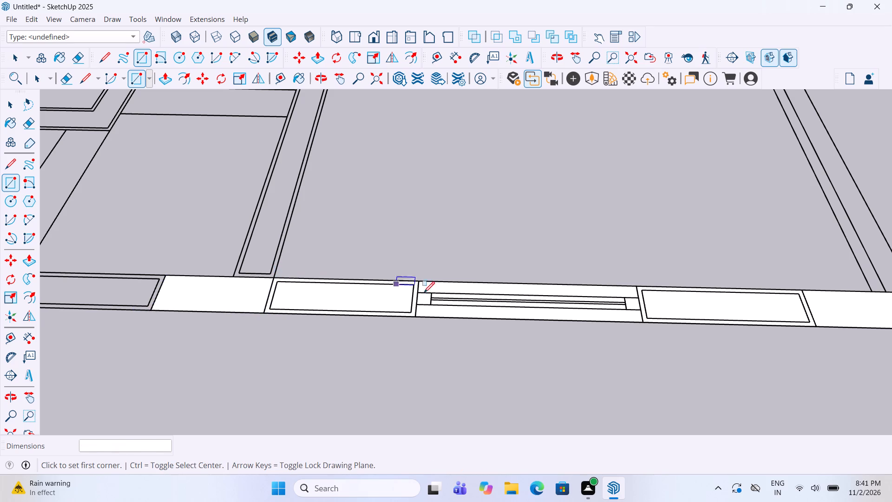
{"action": "scroll", "coordinate": [426, 292], "scroll_direction": "down", "scroll_amount": 6}
{"action": "middle_click_drag", "start_coordinate": [312, 284], "coordinate": [344, 327]}
{"action": "scroll", "coordinate": [344, 327], "scroll_direction": "up", "scroll_amount": 5}
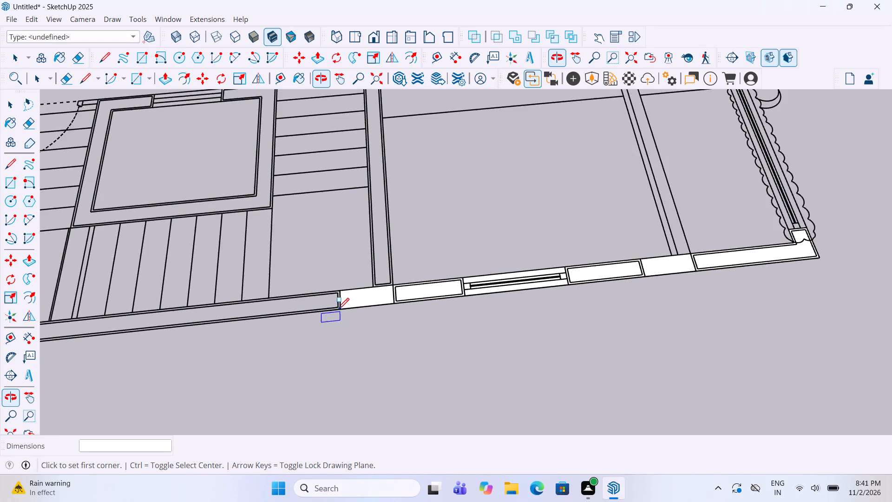
{"action": "scroll", "coordinate": [338, 310], "scroll_direction": "up", "scroll_amount": 4}
{"action": "left_click", "coordinate": [338, 310]}
{"action": "scroll", "coordinate": [430, 275], "scroll_direction": "down", "scroll_amount": 11}
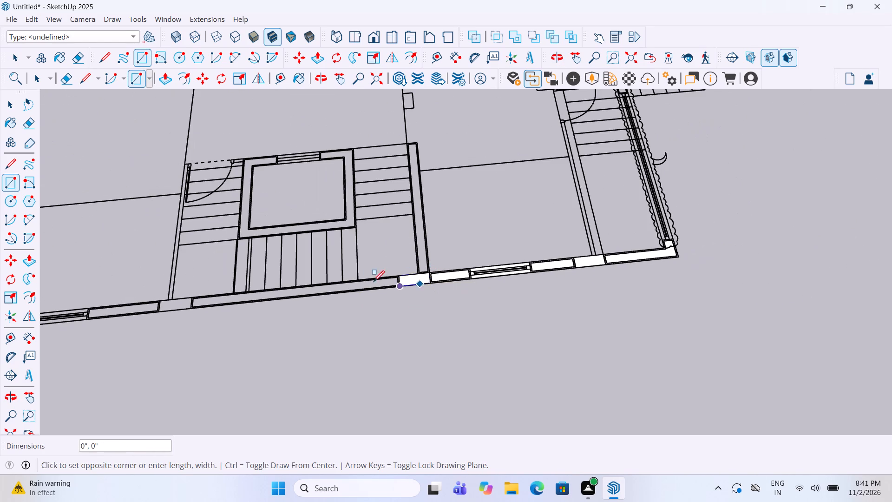
{"action": "scroll", "coordinate": [273, 294], "scroll_direction": "up", "scroll_amount": 4}
{"action": "scroll", "coordinate": [186, 301], "scroll_direction": "up", "scroll_amount": 8}
{"action": "left_click", "coordinate": [149, 299]}
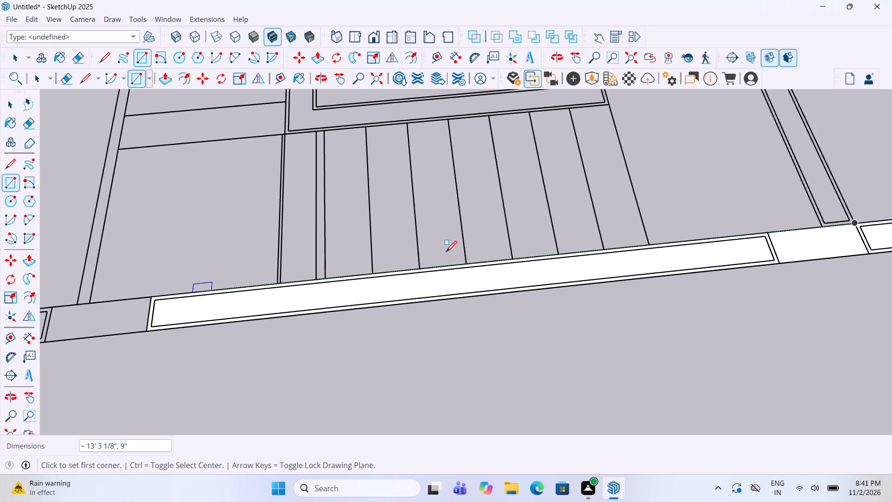
Draw a 9 in by 2 ft rectangle past the staircase wall and one about 4 ft 5 in by 9 in over the adjoining wall segment.
{"action": "scroll", "coordinate": [587, 246], "scroll_direction": "down", "scroll_amount": 12}
{"action": "scroll", "coordinate": [465, 269], "scroll_direction": "up", "scroll_amount": 5}
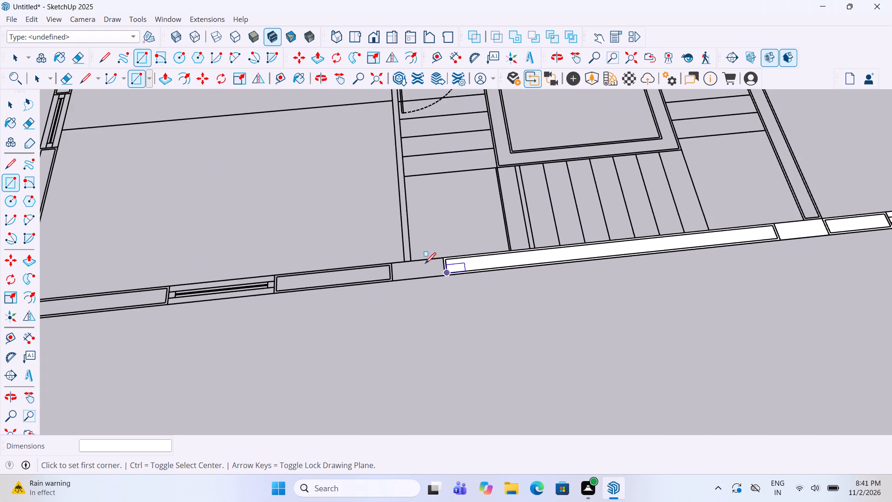
{"action": "scroll", "coordinate": [420, 262], "scroll_direction": "up", "scroll_amount": 7}
{"action": "left_click", "coordinate": [361, 266]}
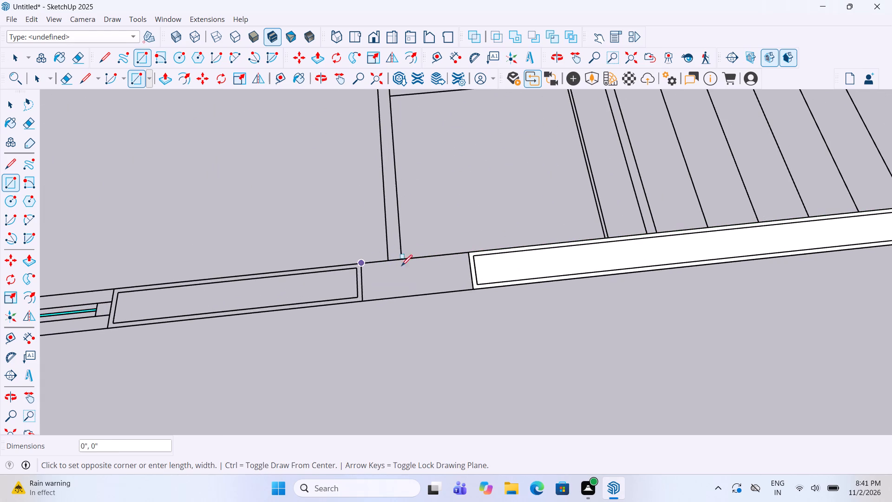
{"action": "left_click", "coordinate": [470, 290]}
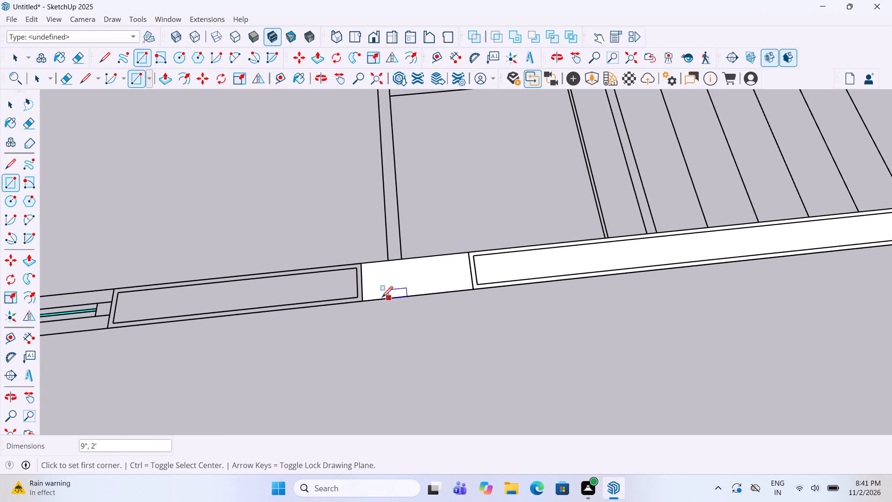
{"action": "left_click", "coordinate": [366, 301]}
{"action": "scroll", "coordinate": [508, 263], "scroll_direction": "down", "scroll_amount": 6}
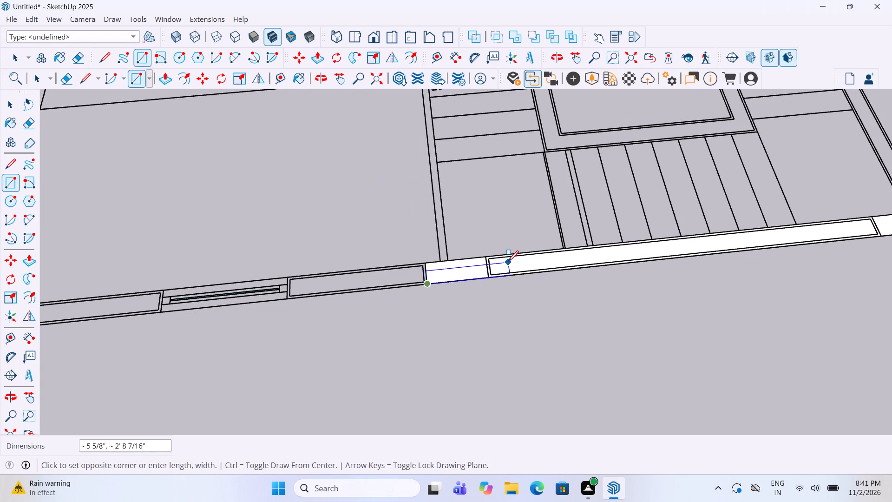
{"action": "scroll", "coordinate": [284, 284], "scroll_direction": "up", "scroll_amount": 5}
{"action": "left_click", "coordinate": [291, 274]}
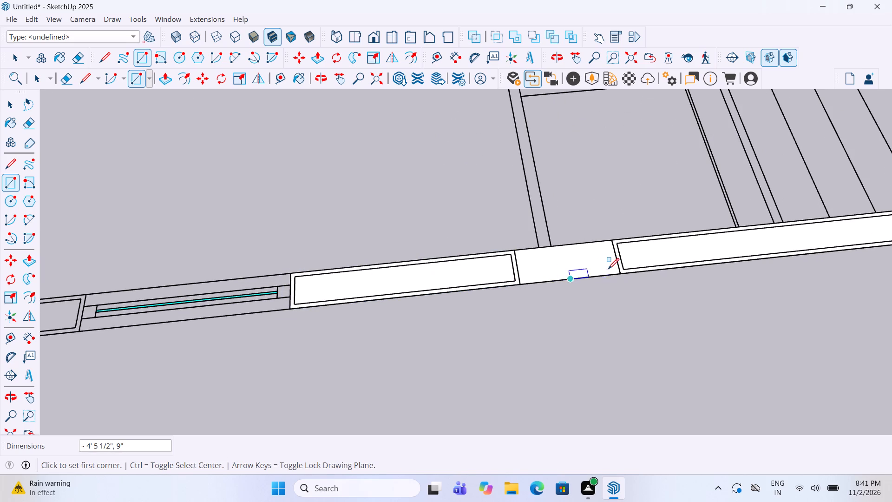
Draw a rectangle over the side wall's second window and one 9 in by about 5 ft 6 in over the final wall segment before the corner.
{"action": "scroll", "coordinate": [608, 270], "scroll_direction": "down", "scroll_amount": 9}
{"action": "scroll", "coordinate": [406, 282], "scroll_direction": "up", "scroll_amount": 6}
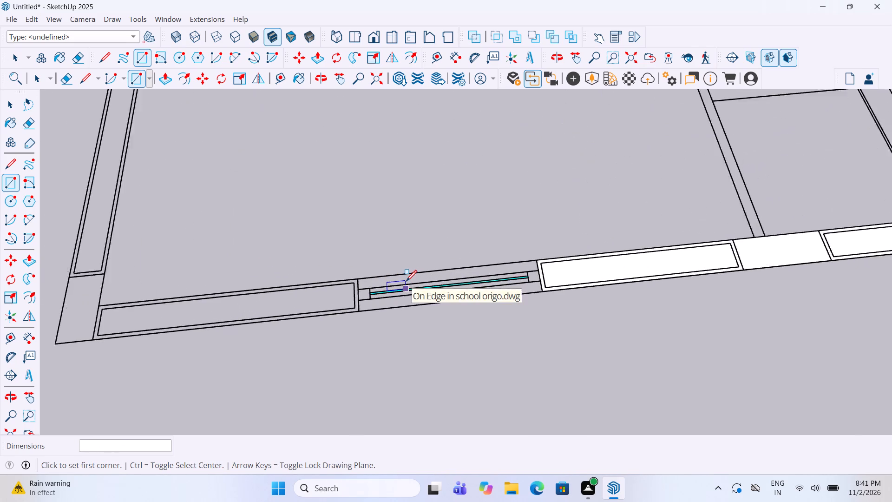
{"action": "scroll", "coordinate": [406, 282], "scroll_direction": "up", "scroll_amount": 3}
{"action": "left_click", "coordinate": [570, 253]}
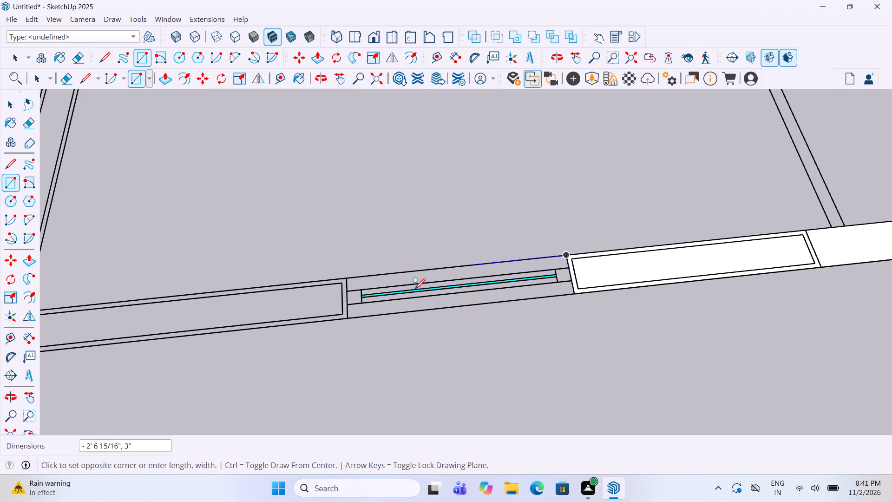
{"action": "left_click", "coordinate": [347, 315]}
{"action": "scroll", "coordinate": [625, 294], "scroll_direction": "down", "scroll_amount": 5}
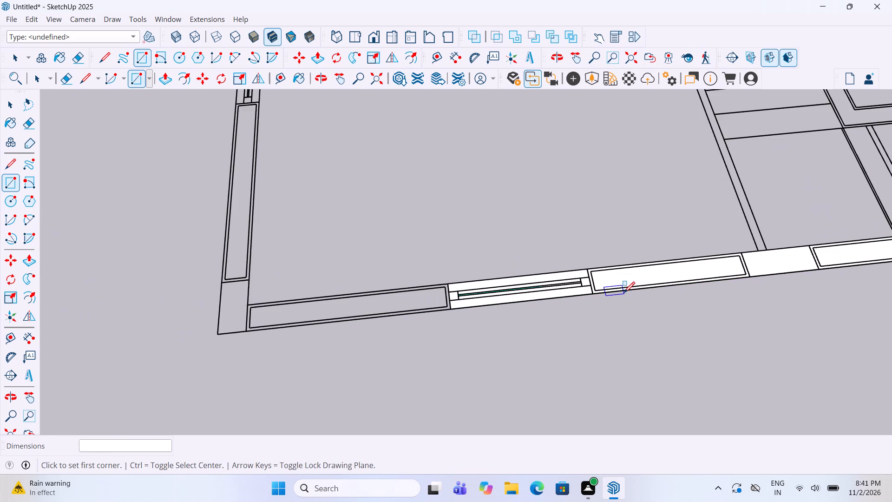
{"action": "scroll", "coordinate": [624, 294], "scroll_direction": "down", "scroll_amount": 3}
{"action": "scroll", "coordinate": [395, 314], "scroll_direction": "up", "scroll_amount": 3}
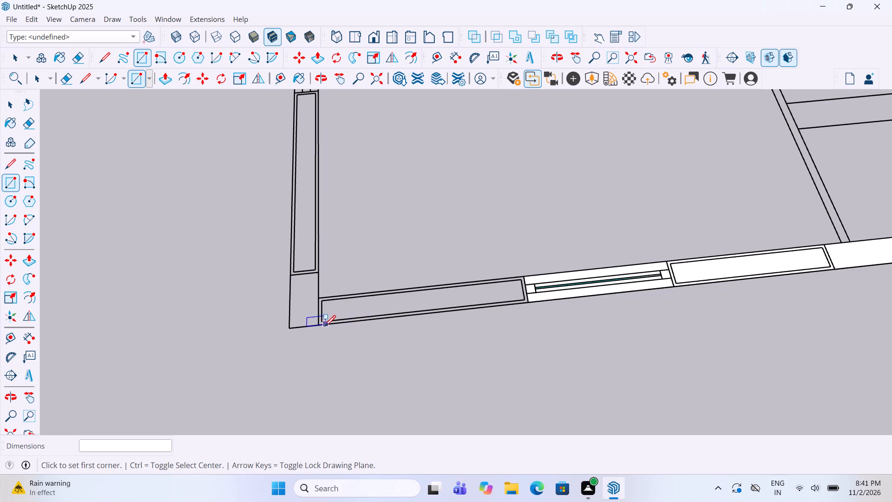
{"action": "left_click", "coordinate": [319, 327]}
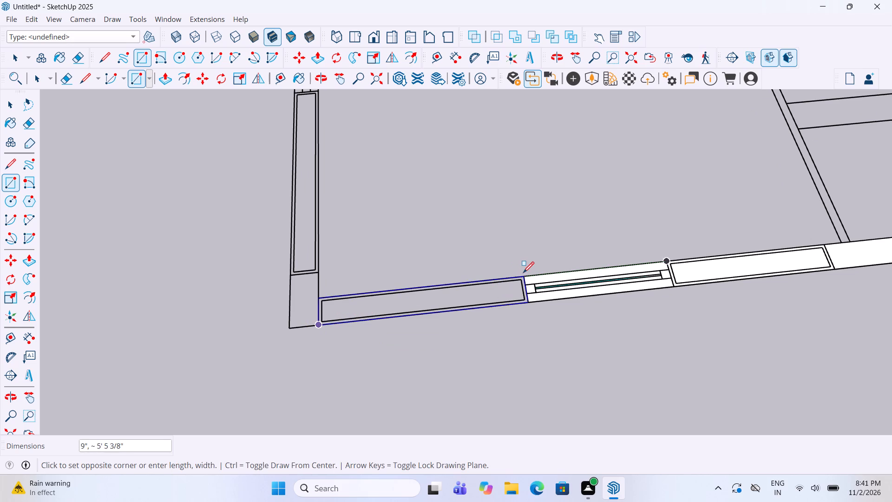
{"action": "left_click", "coordinate": [523, 274]}
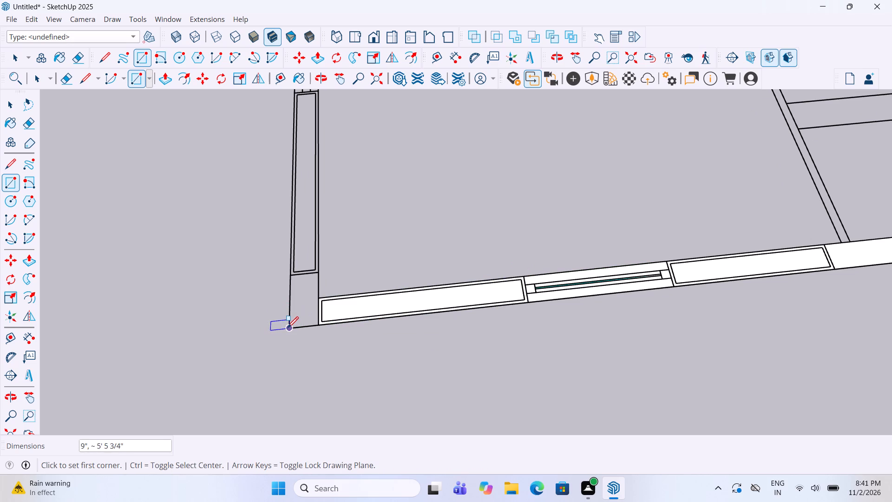
Draw a rectangle over the far corner block and one about 6 ft 4 in by 9 in over the first segment of the adjoining wall.
{"action": "left_click", "coordinate": [288, 329]}
{"action": "left_click", "coordinate": [318, 272]}
{"action": "scroll", "coordinate": [321, 281], "scroll_direction": "down", "scroll_amount": 2}
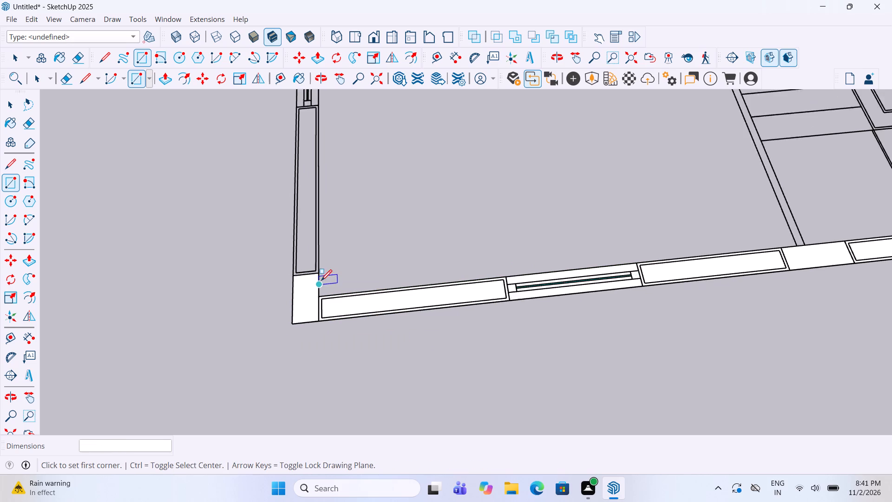
{"action": "scroll", "coordinate": [321, 282], "scroll_direction": "down", "scroll_amount": 1}
{"action": "middle_click_drag", "start_coordinate": [240, 277], "coordinate": [558, 253]}
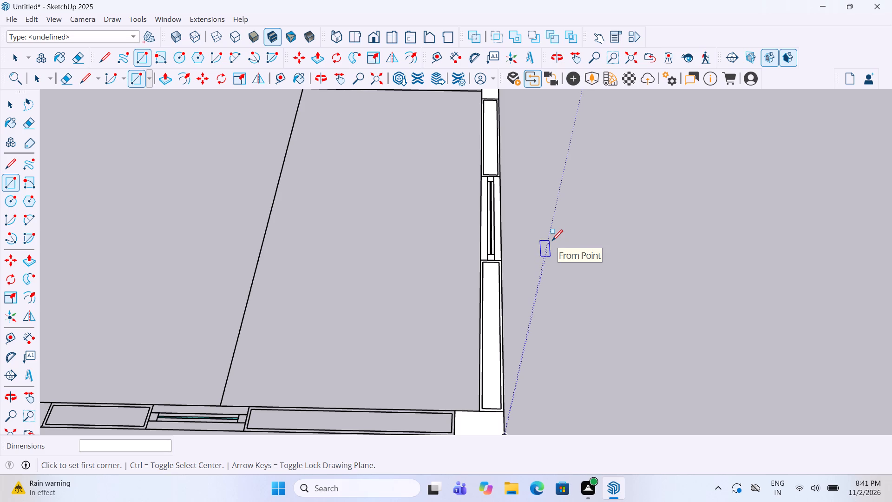
{"action": "scroll", "coordinate": [550, 234], "scroll_direction": "down", "scroll_amount": 7}
{"action": "scroll", "coordinate": [472, 261], "scroll_direction": "up", "scroll_amount": 8}
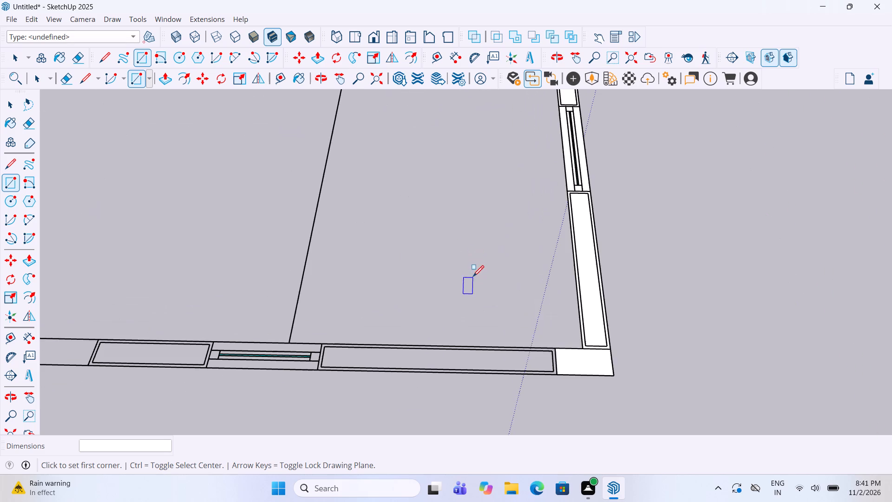
{"action": "left_click", "coordinate": [553, 348]}
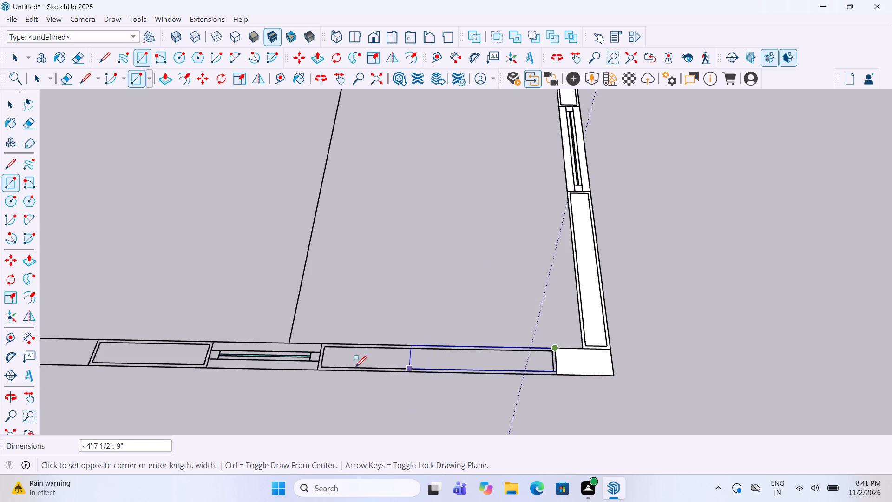
{"action": "scroll", "coordinate": [317, 373], "scroll_direction": "up", "scroll_amount": 2}
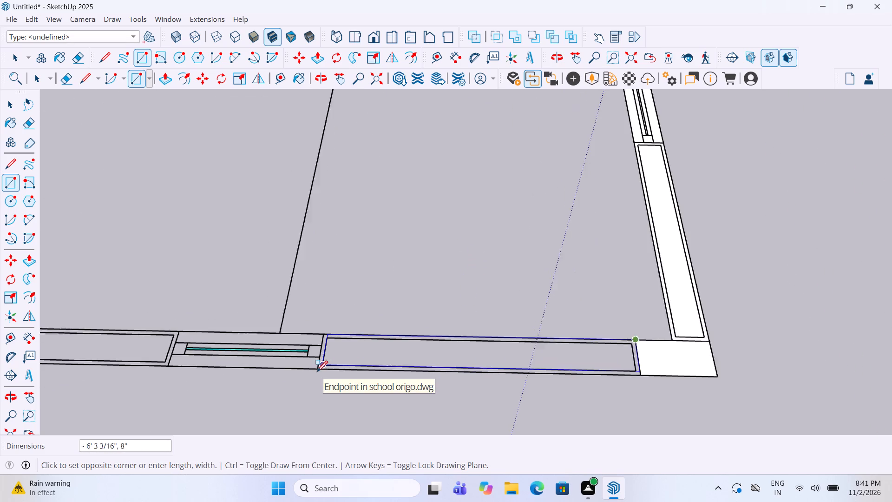
{"action": "scroll", "coordinate": [317, 373], "scroll_direction": "up", "scroll_amount": 2}
{"action": "left_click", "coordinate": [316, 370]}
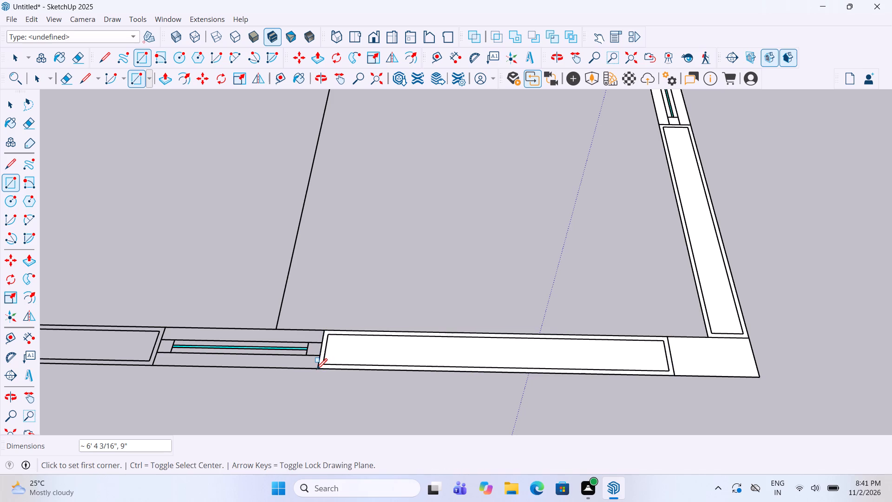
Draw a rectangle about 3 ft by 9 in over the end wall's first window and one about 3 ft 2 in by 9 in over the adjoining wall segment.
{"action": "left_click", "coordinate": [324, 332]}
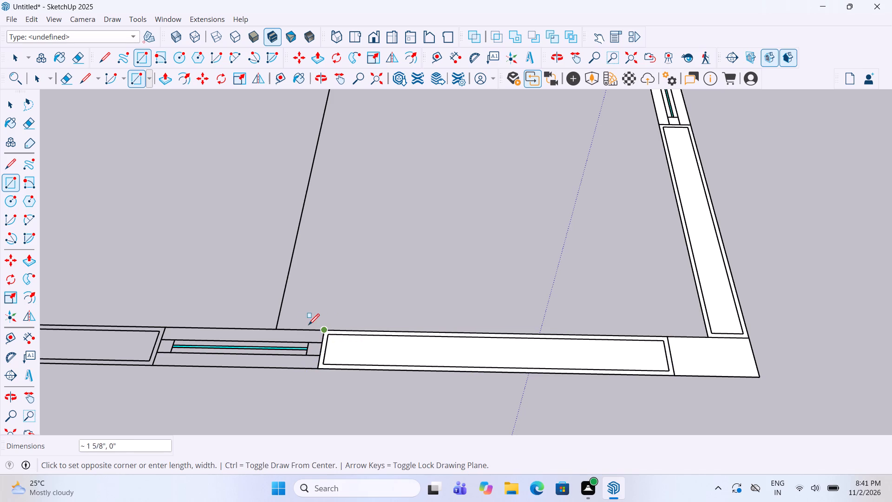
{"action": "left_click_drag", "start_coordinate": [153, 365], "coordinate": [167, 365]}
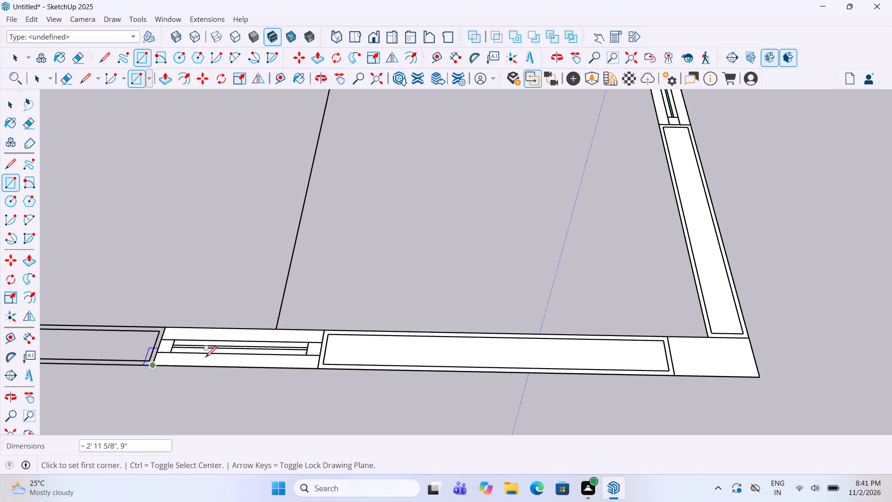
{"action": "scroll", "coordinate": [600, 258], "scroll_direction": "down", "scroll_amount": 12}
{"action": "scroll", "coordinate": [413, 285], "scroll_direction": "up", "scroll_amount": 9}
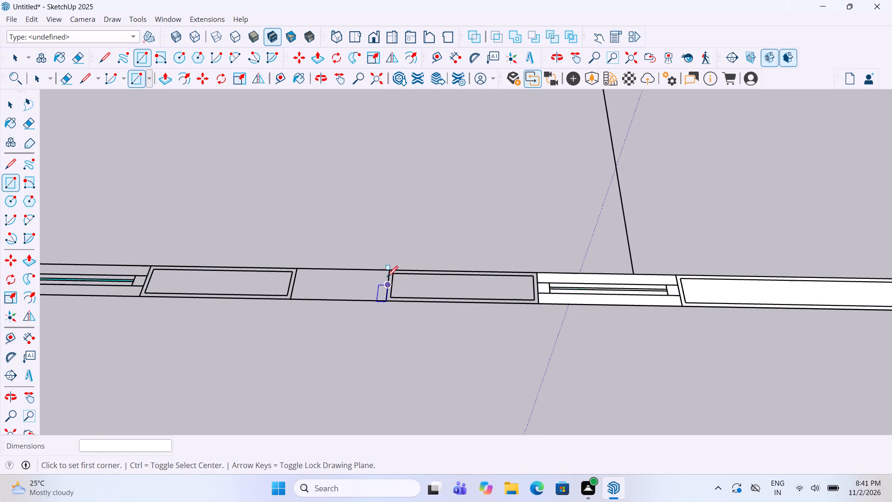
{"action": "left_click", "coordinate": [388, 272]}
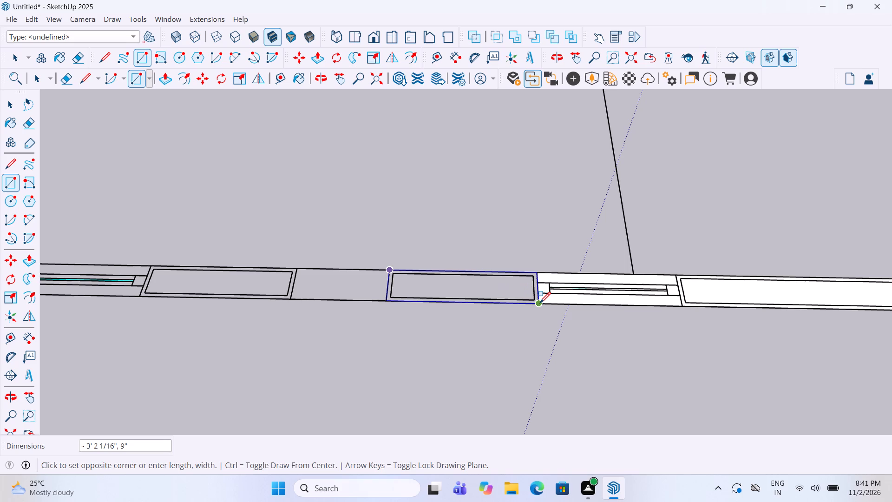
{"action": "left_click", "coordinate": [540, 304]}
Draw a 2 ft by 9 in rectangle over the end wall's middle column and one about 3 ft 2 in by 9 in over the wall segment beyond it.
{"action": "scroll", "coordinate": [624, 262], "scroll_direction": "down", "scroll_amount": 9}
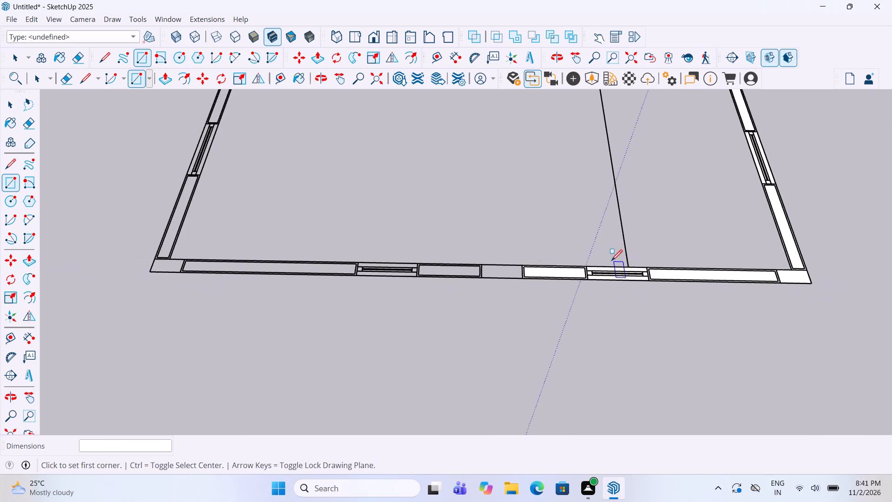
{"action": "scroll", "coordinate": [482, 263], "scroll_direction": "up", "scroll_amount": 10}
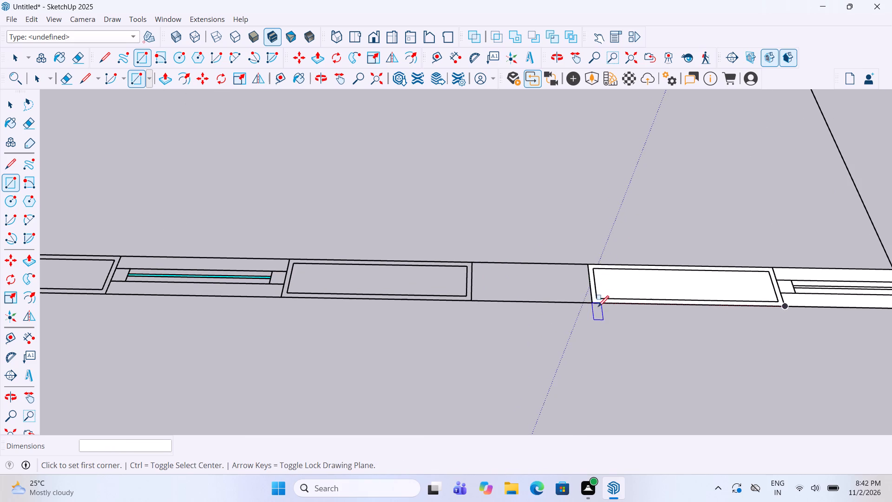
{"action": "left_click", "coordinate": [592, 304]}
{"action": "left_click", "coordinate": [474, 267]}
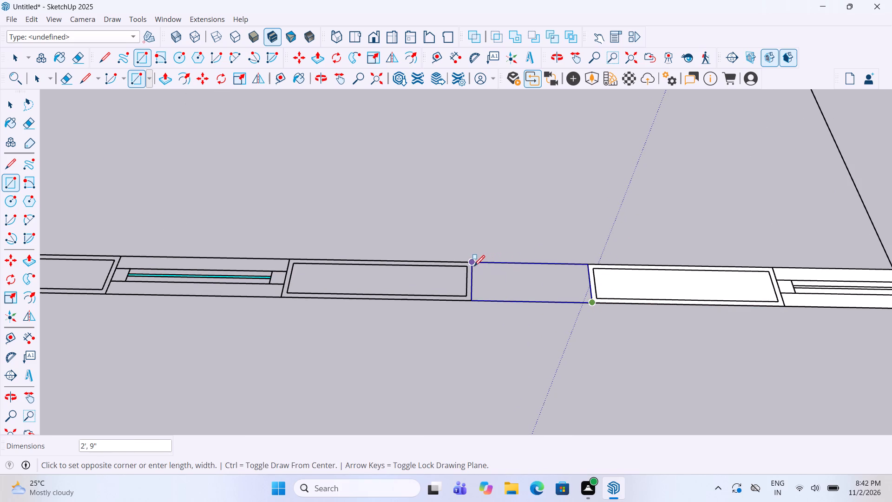
{"action": "left_click", "coordinate": [472, 300]}
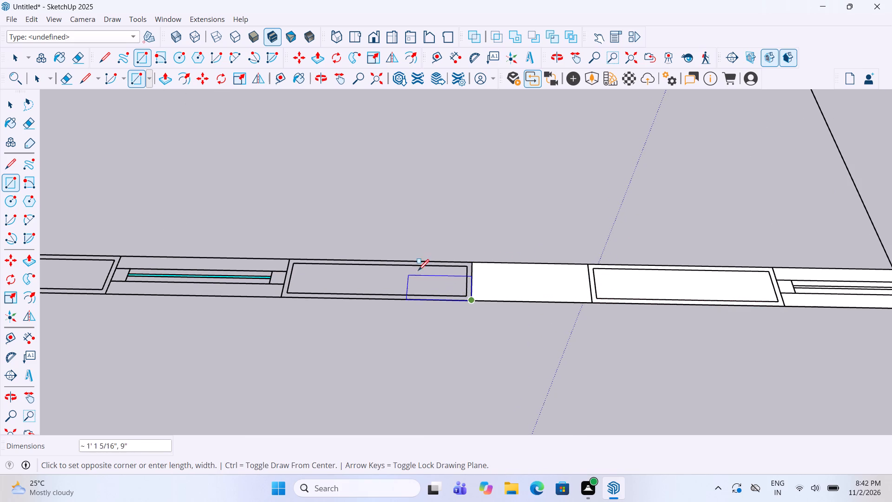
{"action": "left_click", "coordinate": [287, 258]}
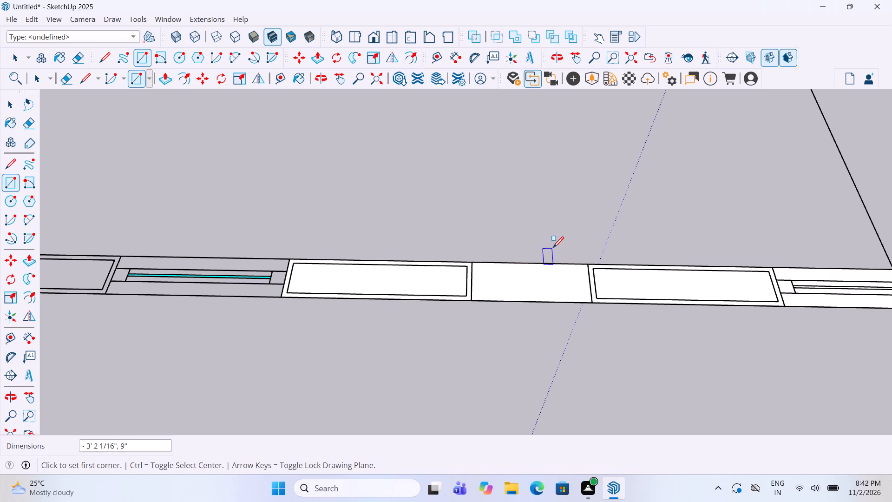
Draw a rectangle over the end wall's second window and one about 8 ft 8 in by 9 in over the long wall segment before the corner.
{"action": "scroll", "coordinate": [553, 249], "scroll_direction": "down", "scroll_amount": 5}
{"action": "scroll", "coordinate": [325, 259], "scroll_direction": "up", "scroll_amount": 5}
{"action": "left_click", "coordinate": [249, 291]}
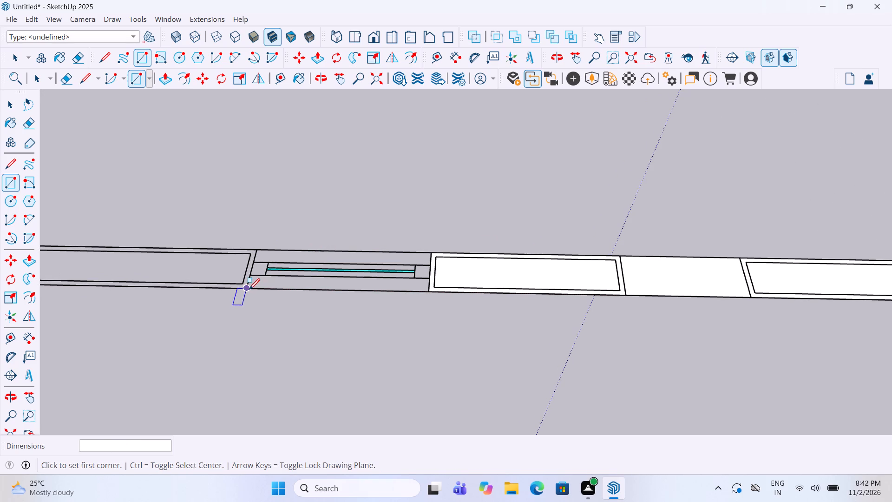
{"action": "left_click", "coordinate": [437, 252]}
{"action": "scroll", "coordinate": [649, 256], "scroll_direction": "down", "scroll_amount": 10}
{"action": "scroll", "coordinate": [567, 258], "scroll_direction": "up", "scroll_amount": 4}
{"action": "scroll", "coordinate": [585, 247], "scroll_direction": "down", "scroll_amount": 4}
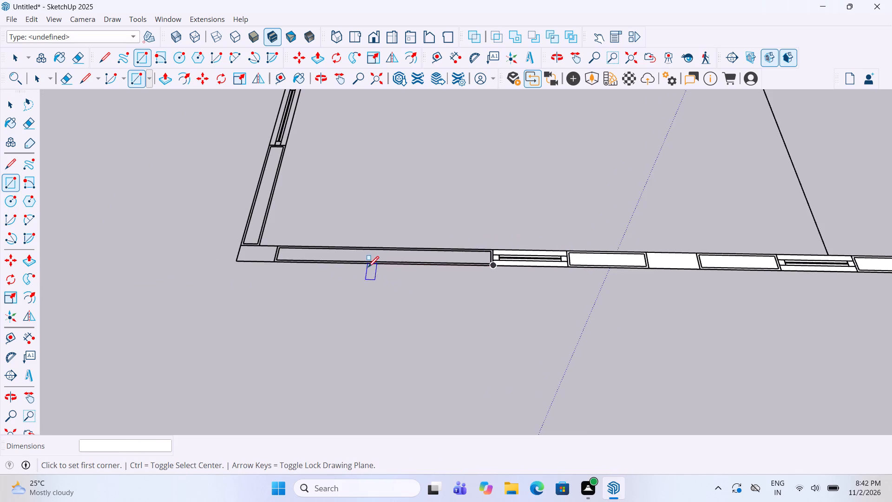
{"action": "scroll", "coordinate": [368, 268], "scroll_direction": "up", "scroll_amount": 5}
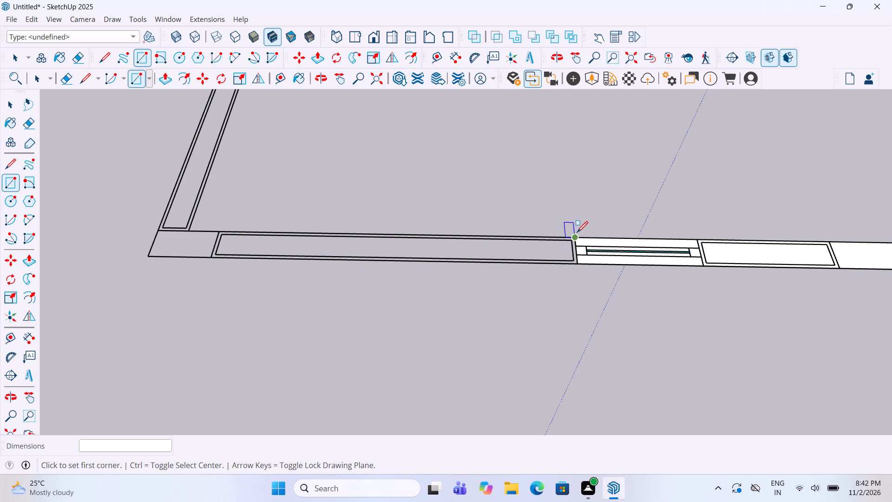
{"action": "left_click", "coordinate": [575, 236]}
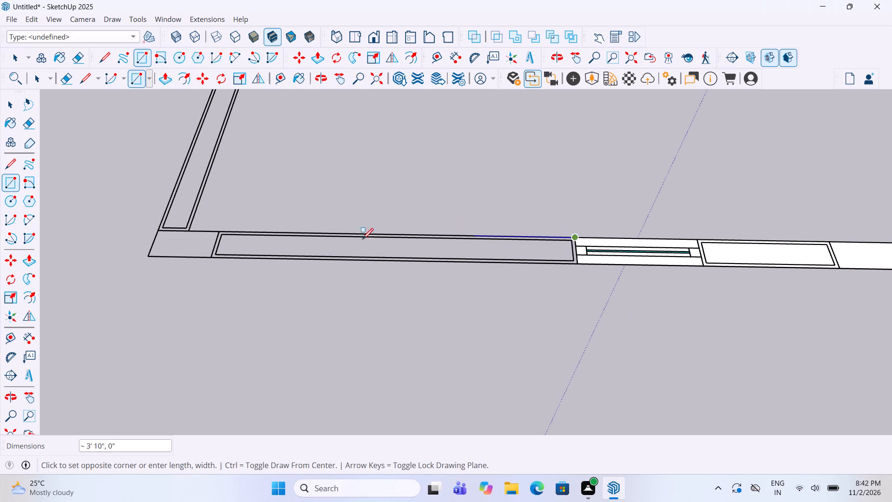
{"action": "left_click", "coordinate": [212, 256]}
Draw a 1 ft 6 in by 9 in rectangle over the corner block at the end of the long wall segment.
{"action": "scroll", "coordinate": [427, 221], "scroll_direction": "down", "scroll_amount": 8}
{"action": "middle_click_drag", "start_coordinate": [402, 224], "coordinate": [433, 287]}
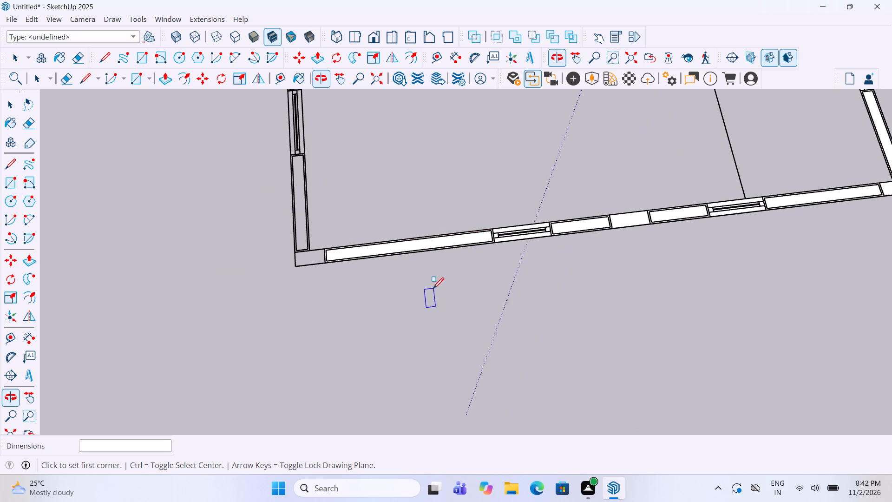
{"action": "scroll", "coordinate": [335, 272], "scroll_direction": "up", "scroll_amount": 5}
{"action": "scroll", "coordinate": [299, 257], "scroll_direction": "up", "scroll_amount": 4}
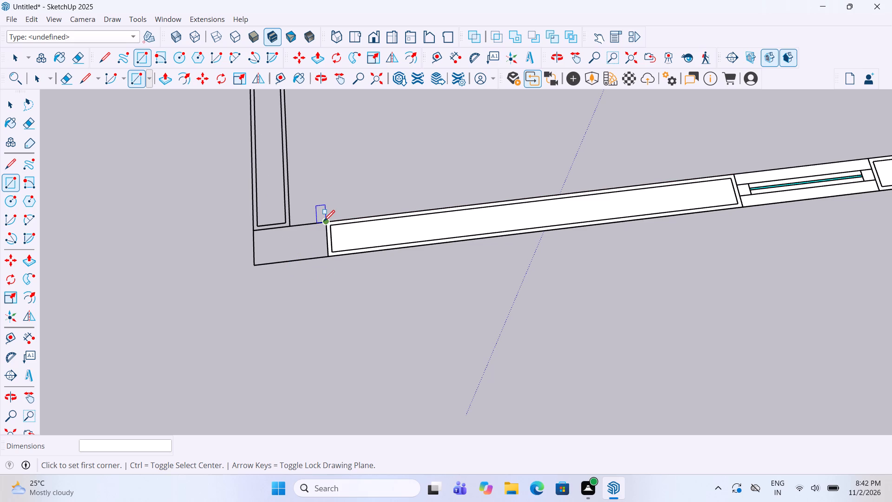
{"action": "left_click", "coordinate": [324, 222]}
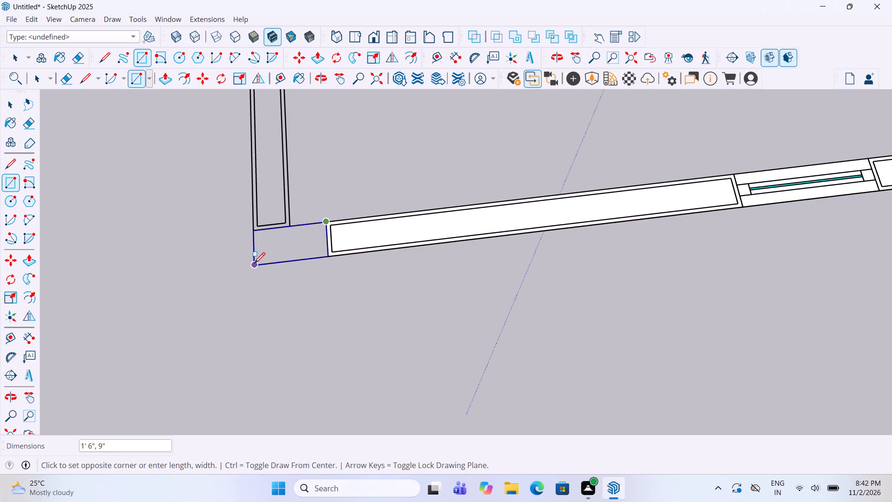
{"action": "left_click", "coordinate": [254, 264]}
Draw a rectangle over the adjoining side wall's first segment, from the corner block to the first window.
{"action": "scroll", "coordinate": [311, 299], "scroll_direction": "down", "scroll_amount": 3}
{"action": "scroll", "coordinate": [282, 252], "scroll_direction": "up", "scroll_amount": 4}
{"action": "left_click", "coordinate": [302, 241]}
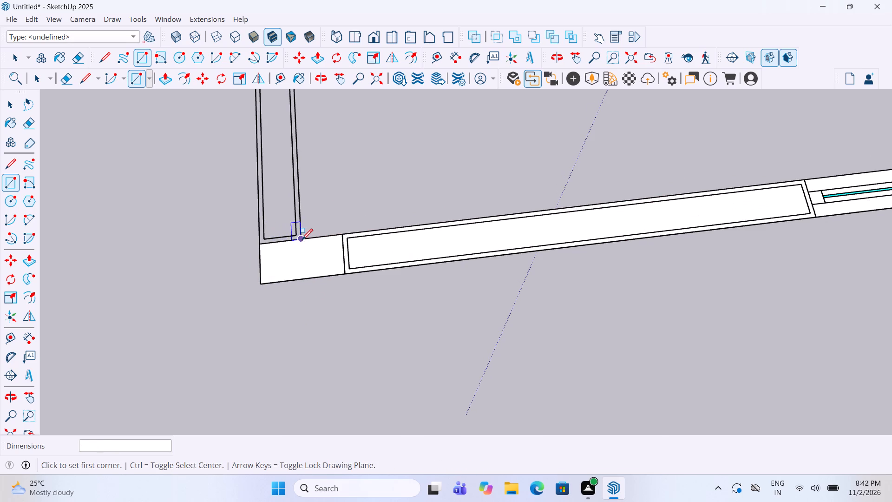
{"action": "scroll", "coordinate": [358, 327], "scroll_direction": "down", "scroll_amount": 14}
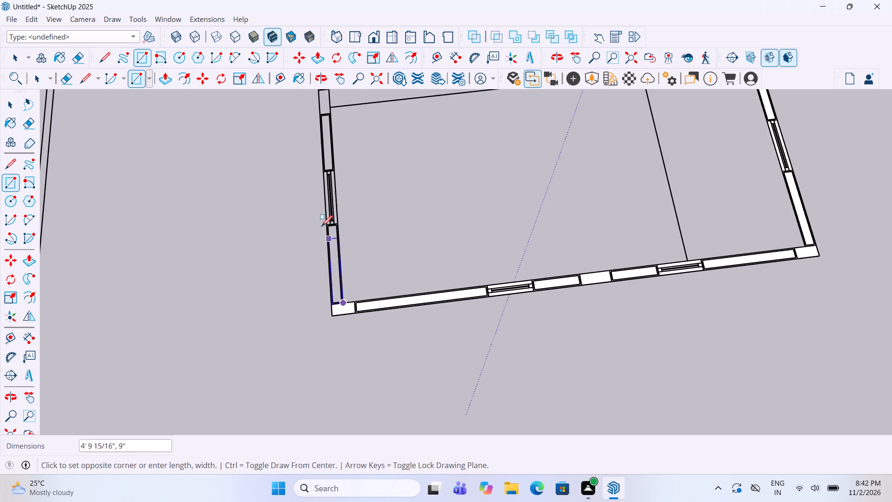
{"action": "scroll", "coordinate": [321, 227], "scroll_direction": "up", "scroll_amount": 13}
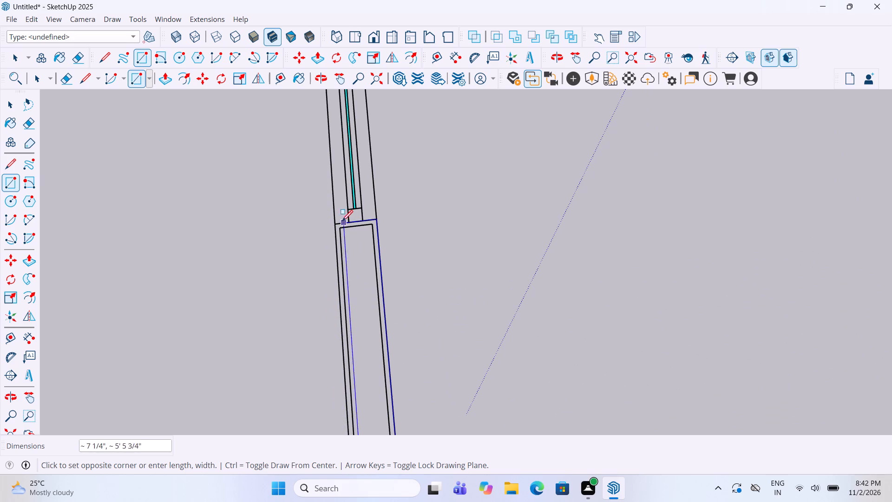
{"action": "left_click", "coordinate": [336, 224]}
Draw a rectangle 9 in by about 3 ft 11 in over the side wall's first window.
{"action": "scroll", "coordinate": [426, 315], "scroll_direction": "down", "scroll_amount": 7}
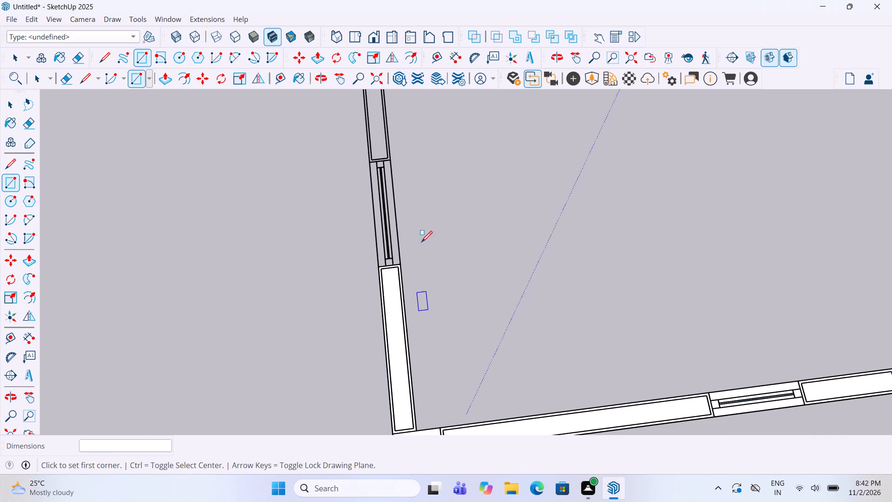
{"action": "scroll", "coordinate": [395, 194], "scroll_direction": "up", "scroll_amount": 4}
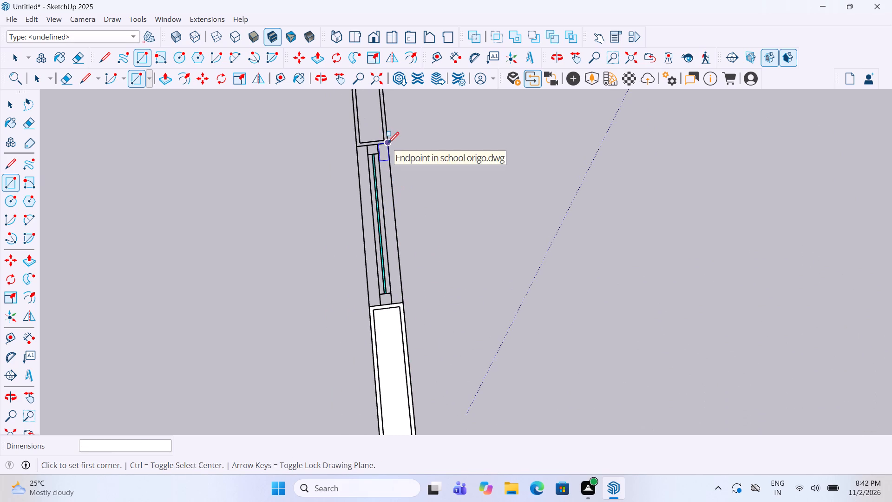
{"action": "left_click", "coordinate": [388, 144]}
{"action": "left_click", "coordinate": [370, 306]}
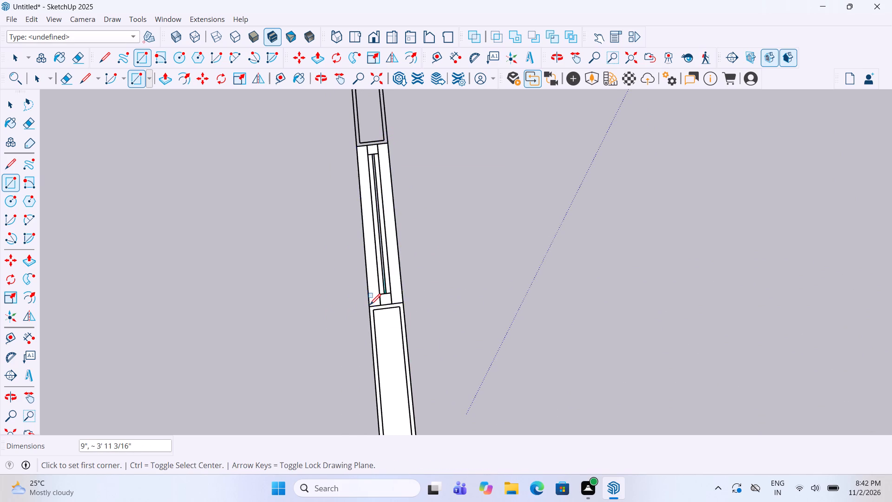
Draw a rectangle about 4 ft 5 in by 9 in over the side wall segment between the first window and the column.
{"action": "scroll", "coordinate": [416, 309], "scroll_direction": "down", "scroll_amount": 10}
{"action": "middle_click_drag", "start_coordinate": [312, 312], "coordinate": [531, 307]}
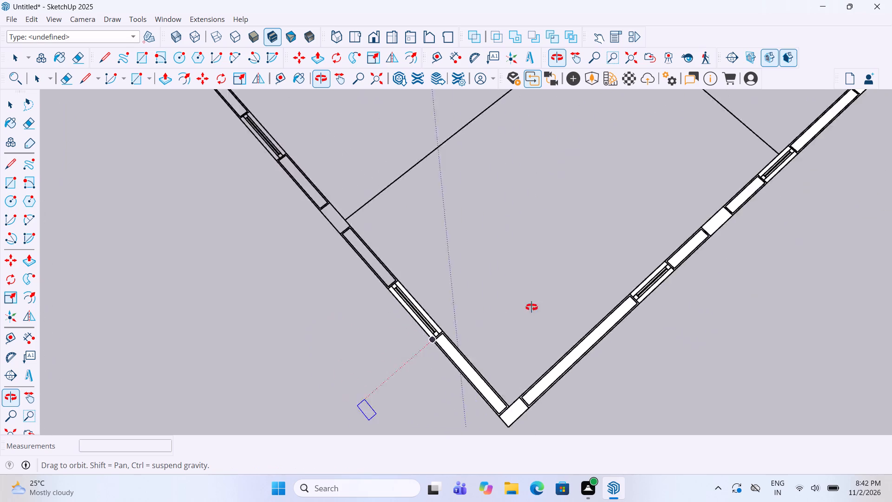
{"action": "middle_click_drag", "start_coordinate": [531, 307], "coordinate": [637, 260]}
{"action": "scroll", "coordinate": [418, 333], "scroll_direction": "up", "scroll_amount": 6}
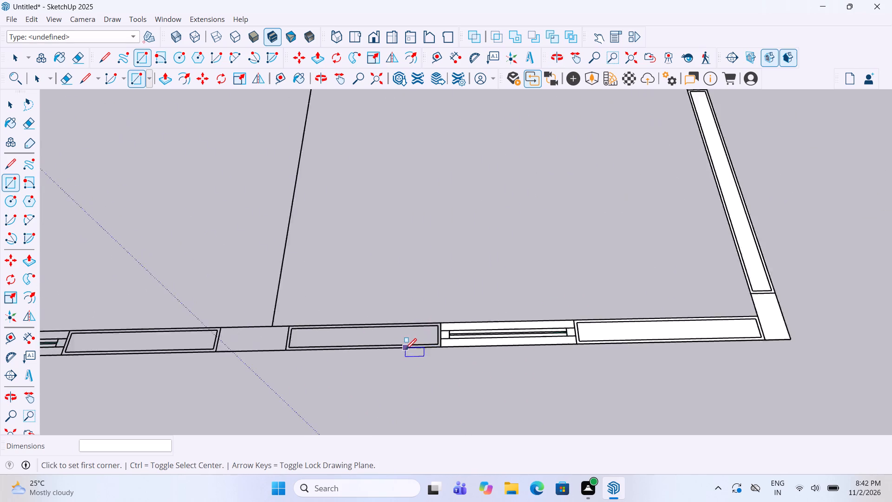
{"action": "scroll", "coordinate": [406, 350], "scroll_direction": "up", "scroll_amount": 3}
{"action": "left_click", "coordinate": [456, 314]}
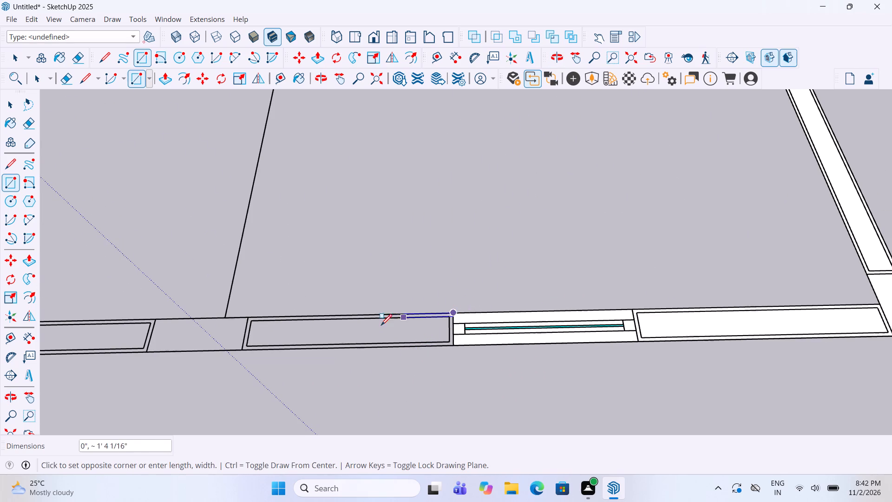
{"action": "left_click", "coordinate": [242, 350]}
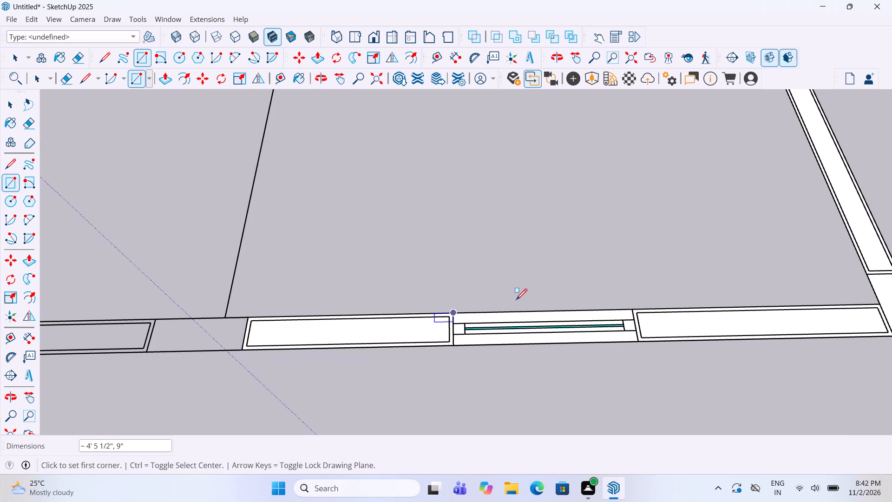
Draw a 9 in by 2 ft rectangle over the side wall's column and one about 4 ft 5 in by 9 in over the segment beyond it.
{"action": "scroll", "coordinate": [513, 304], "scroll_direction": "down", "scroll_amount": 6}
{"action": "scroll", "coordinate": [358, 323], "scroll_direction": "up", "scroll_amount": 6}
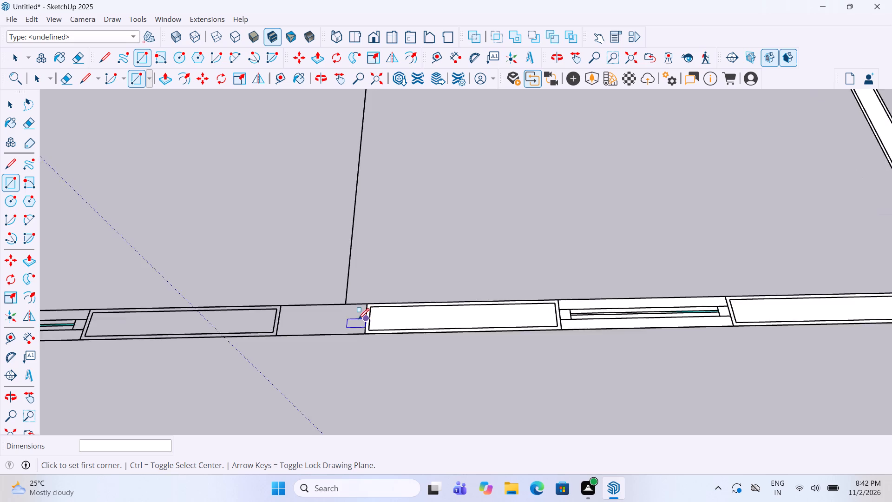
{"action": "scroll", "coordinate": [358, 320], "scroll_direction": "up", "scroll_amount": 2}
{"action": "left_click", "coordinate": [249, 341]}
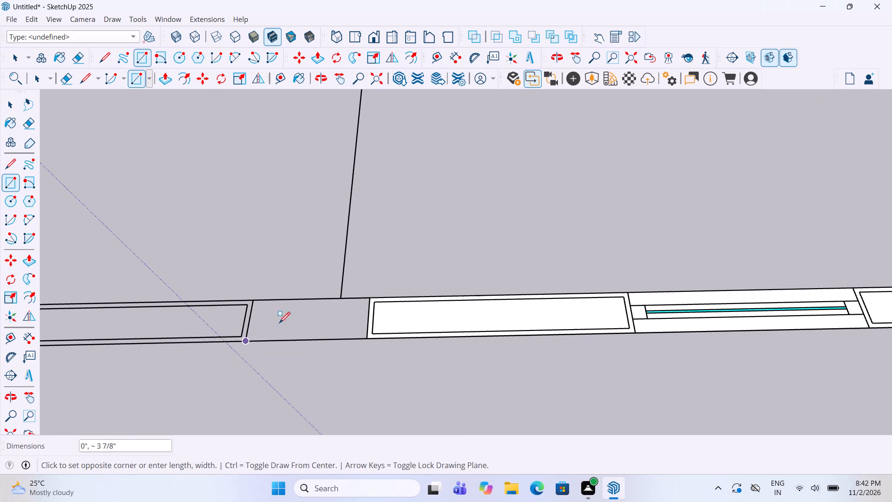
{"action": "left_click", "coordinate": [367, 301]}
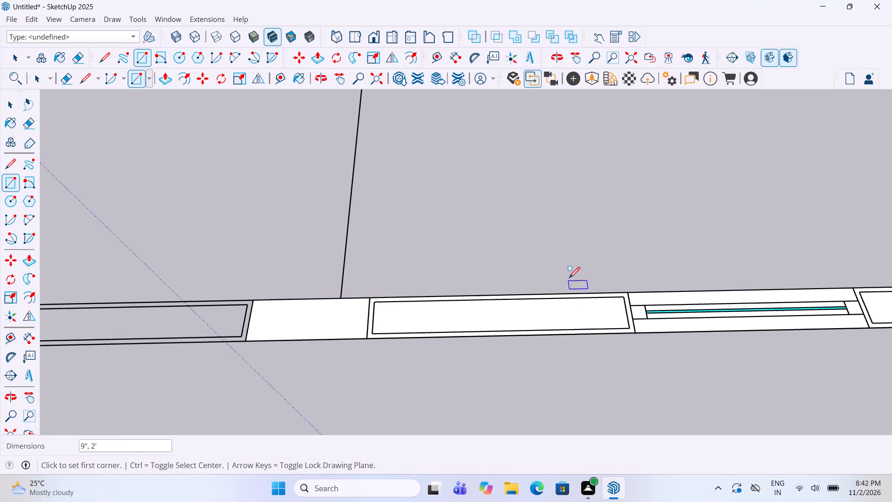
{"action": "scroll", "coordinate": [600, 265], "scroll_direction": "down", "scroll_amount": 11}
{"action": "scroll", "coordinate": [406, 283], "scroll_direction": "up", "scroll_amount": 6}
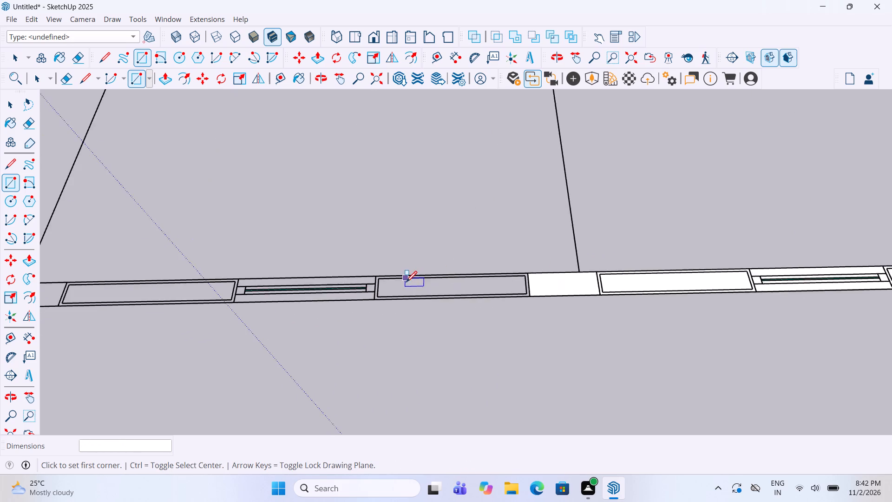
{"action": "scroll", "coordinate": [406, 283], "scroll_direction": "up", "scroll_amount": 2}
{"action": "left_click", "coordinate": [571, 271]}
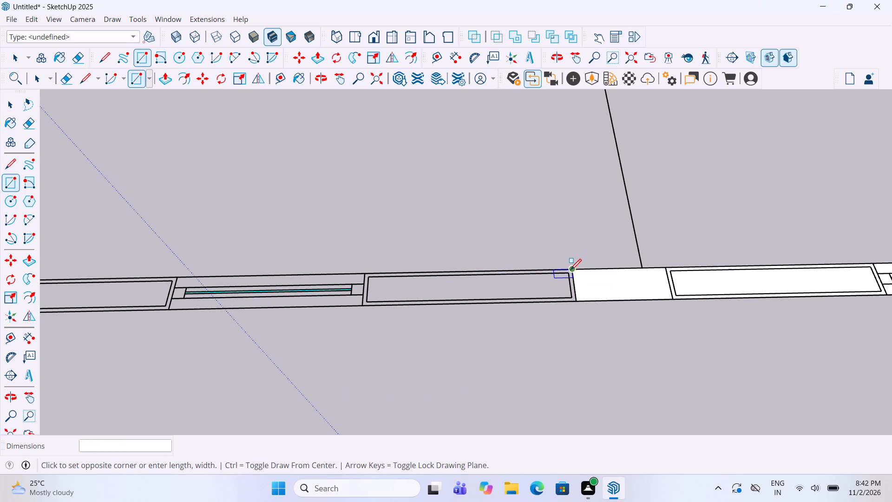
{"action": "left_click", "coordinate": [361, 307]}
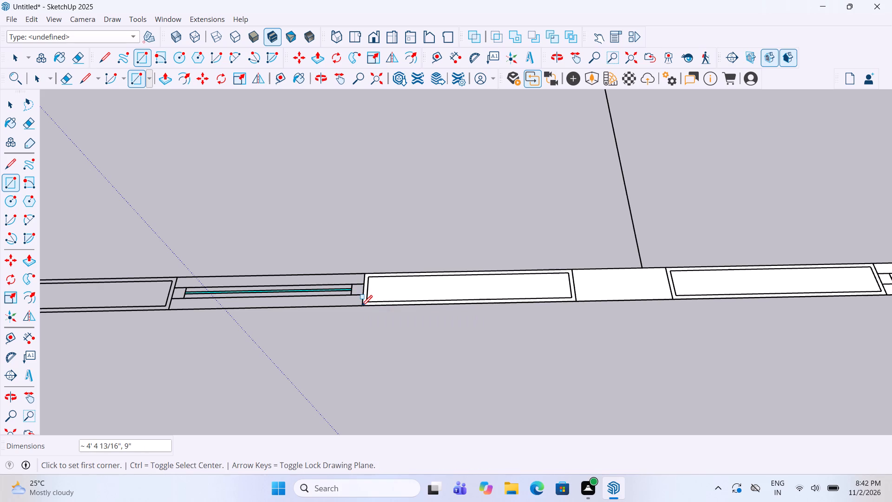
Draw a rectangle over the side wall's second window, between the traced wall segment and the next untraced one.
{"action": "scroll", "coordinate": [688, 251], "scroll_direction": "down", "scroll_amount": 5}
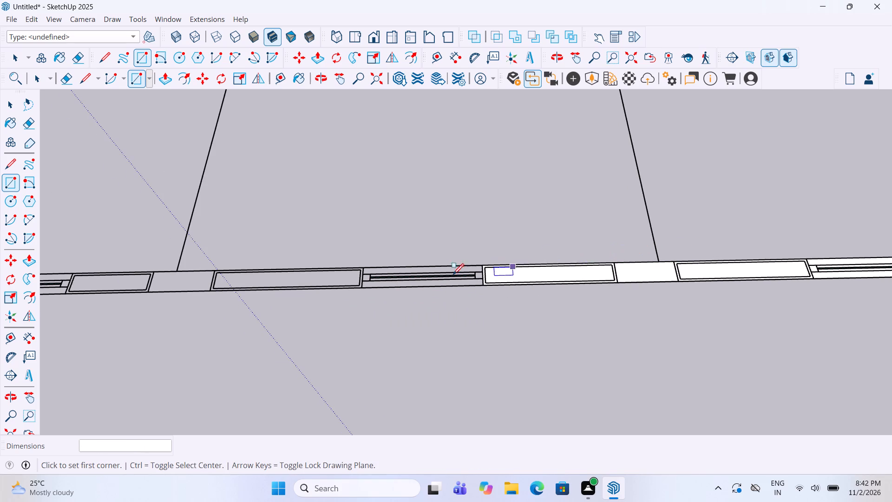
{"action": "scroll", "coordinate": [446, 277], "scroll_direction": "up", "scroll_amount": 3}
{"action": "left_click", "coordinate": [331, 262]}
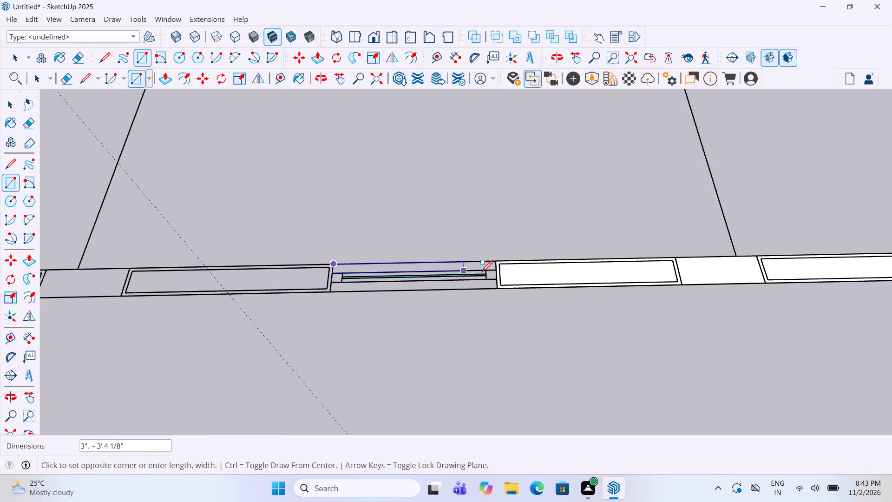
{"action": "left_click", "coordinate": [497, 291]}
{"action": "scroll", "coordinate": [625, 252], "scroll_direction": "down", "scroll_amount": 9}
{"action": "scroll", "coordinate": [442, 263], "scroll_direction": "up", "scroll_amount": 4}
{"action": "scroll", "coordinate": [398, 268], "scroll_direction": "up", "scroll_amount": 4}
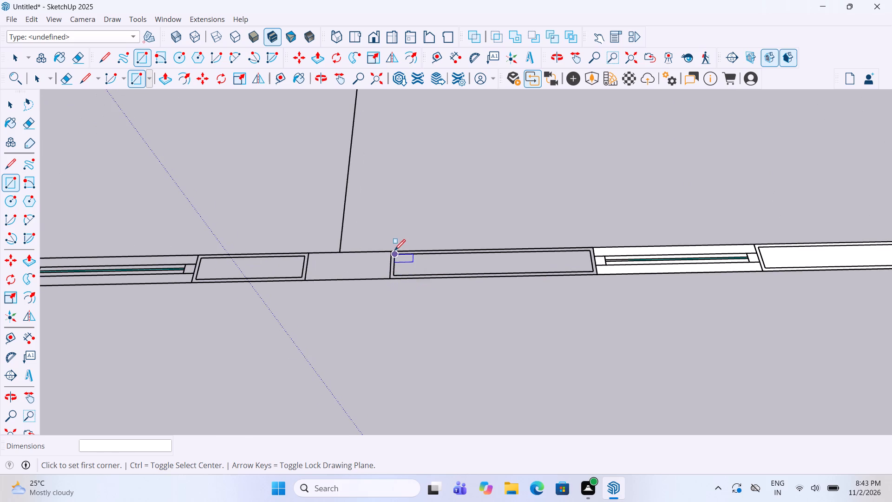
Draw a rectangle about 4 ft 11 in by 9 in over the side wall segment past the second window and a 9 in by 2 ft one over the adjoining column.
{"action": "left_click", "coordinate": [394, 251]}
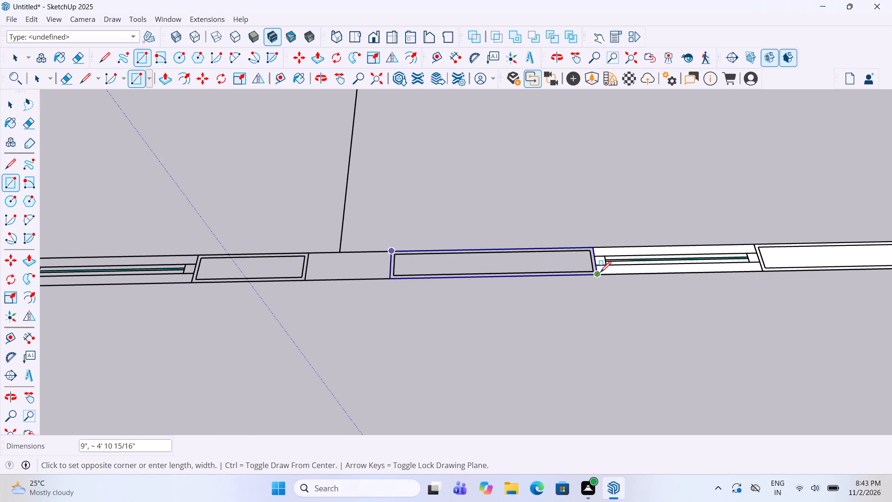
{"action": "left_click", "coordinate": [600, 273]}
{"action": "scroll", "coordinate": [700, 244], "scroll_direction": "down", "scroll_amount": 9}
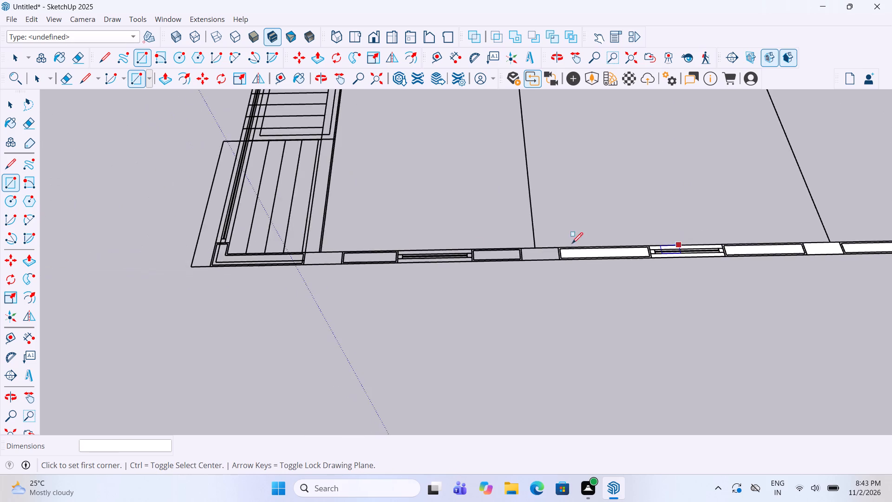
{"action": "scroll", "coordinate": [499, 247], "scroll_direction": "up", "scroll_amount": 10}
{"action": "left_click", "coordinate": [532, 248]}
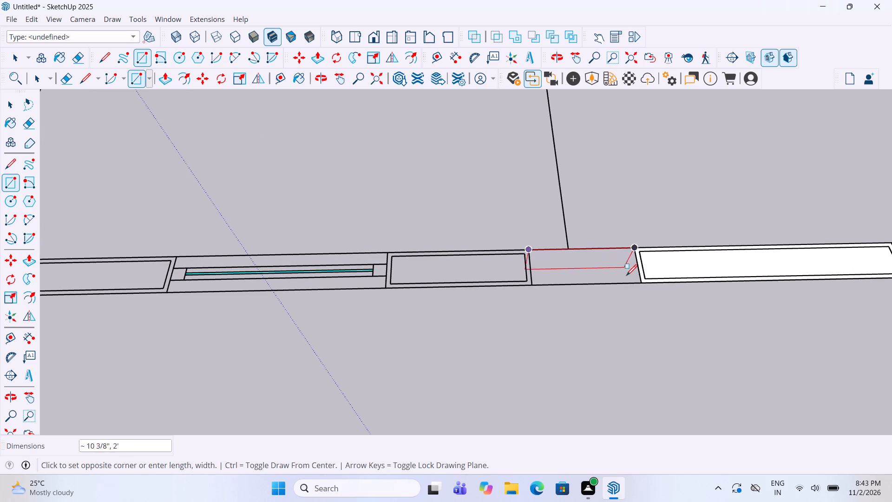
{"action": "left_click", "coordinate": [638, 284]}
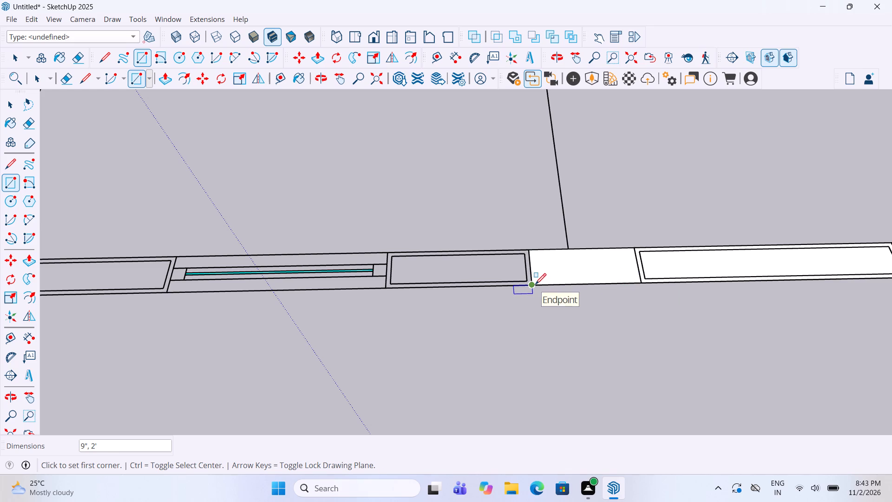
Draw a rectangle over the short side wall segment past the column and one about 3 ft 11 in by 9 in over the adjoining window.
{"action": "left_click", "coordinate": [535, 285]}
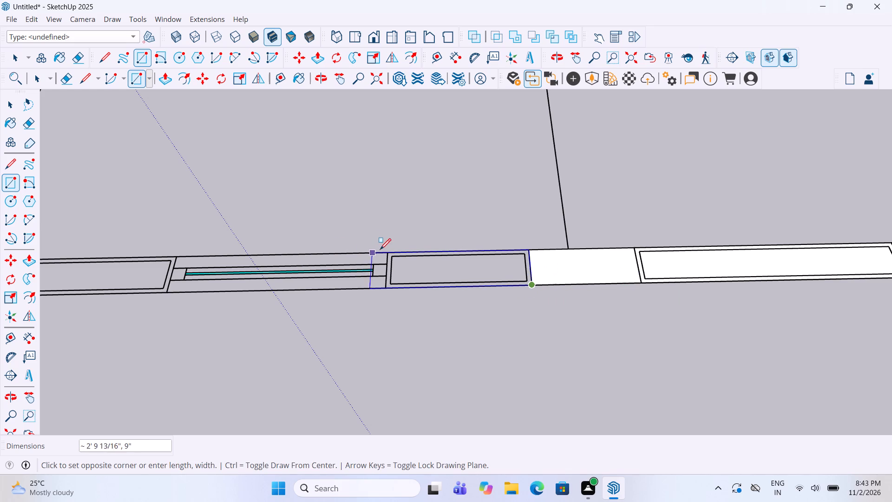
{"action": "left_click", "coordinate": [387, 255]}
{"action": "left_click", "coordinate": [385, 254]}
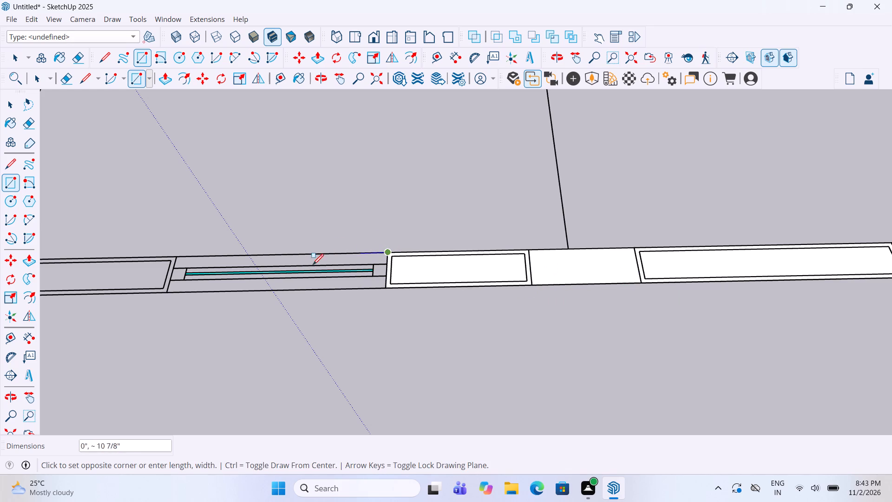
{"action": "left_click", "coordinate": [170, 292]}
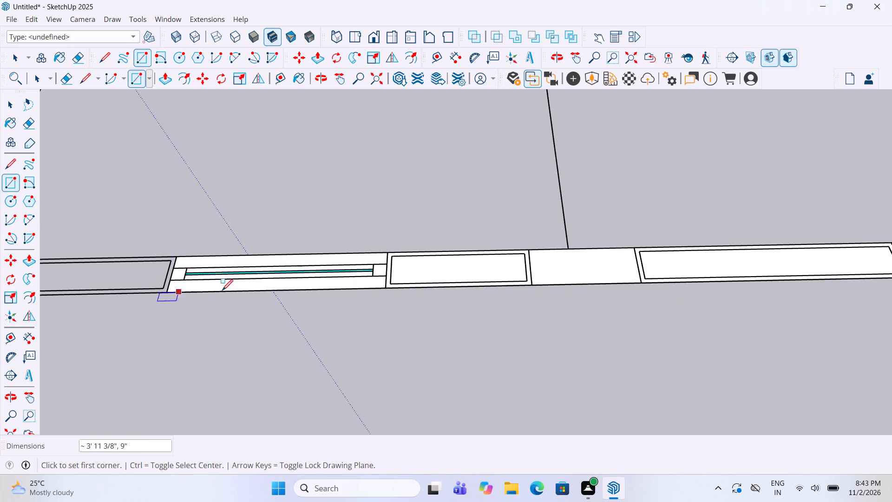
Draw a rectangle about 3 ft by 9 in over the side wall segment past the window and a 2 ft by 9 in one over the last column.
{"action": "scroll", "coordinate": [385, 260], "scroll_direction": "down", "scroll_amount": 10}
{"action": "scroll", "coordinate": [237, 264], "scroll_direction": "up", "scroll_amount": 9}
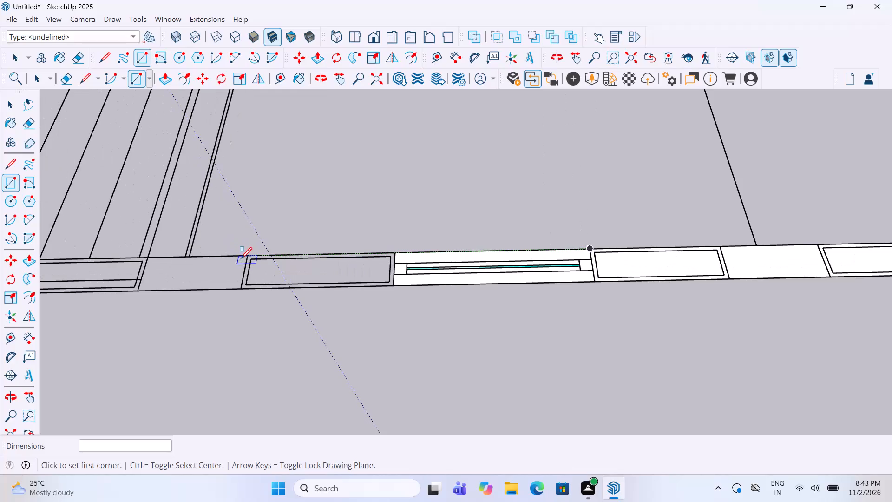
{"action": "left_click", "coordinate": [244, 259]}
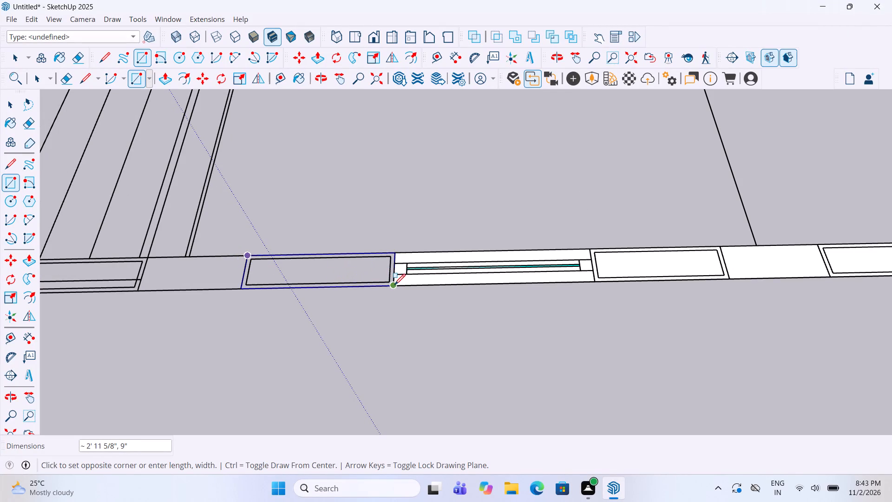
{"action": "left_click", "coordinate": [394, 286]}
{"action": "scroll", "coordinate": [622, 222], "scroll_direction": "down", "scroll_amount": 4}
{"action": "scroll", "coordinate": [361, 228], "scroll_direction": "up", "scroll_amount": 3}
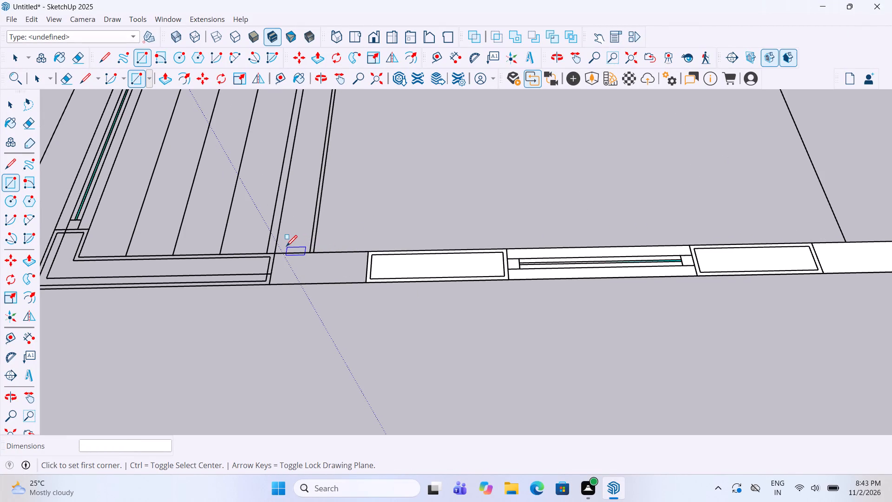
{"action": "left_click", "coordinate": [279, 253]}
{"action": "left_click", "coordinate": [364, 283]}
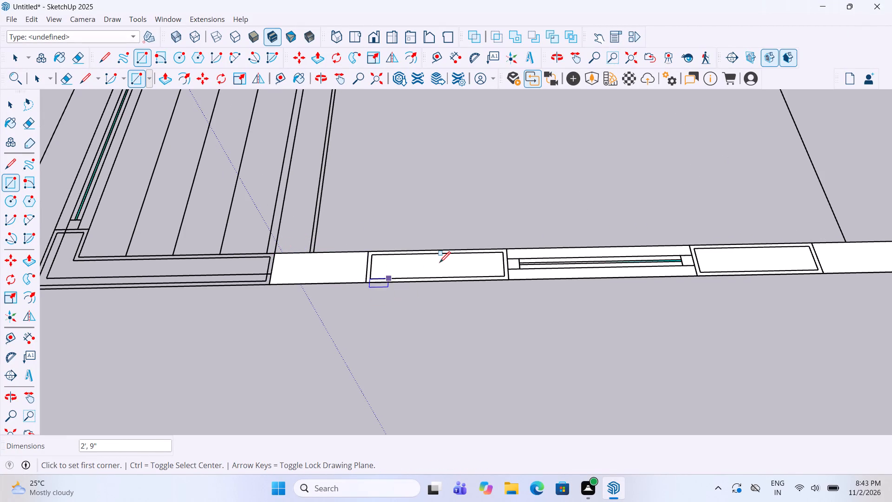
Trace the L-shaped corner wall with rectangles about 4 ft 11 in by 9 in and 9 in by 8 9/16 in, deleting the edge between them.
{"action": "scroll", "coordinate": [450, 269], "scroll_direction": "down", "scroll_amount": 13}
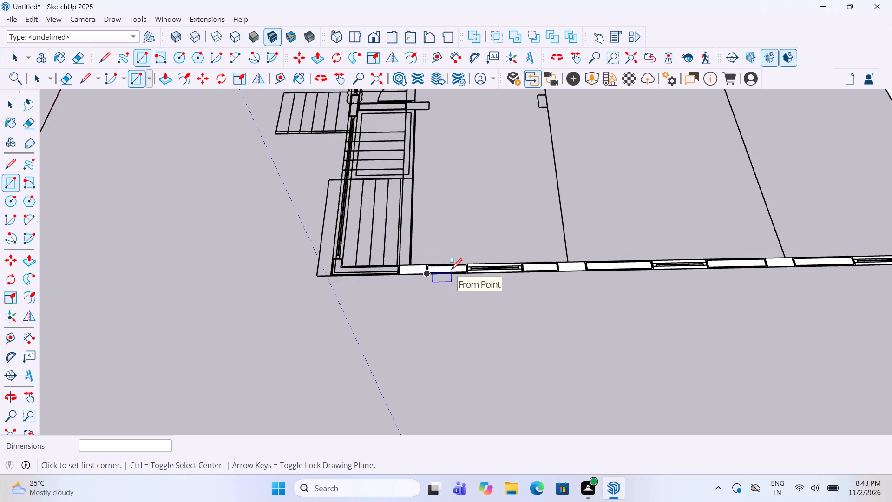
{"action": "scroll", "coordinate": [307, 262], "scroll_direction": "up", "scroll_amount": 6}
{"action": "scroll", "coordinate": [268, 283], "scroll_direction": "up", "scroll_amount": 1}
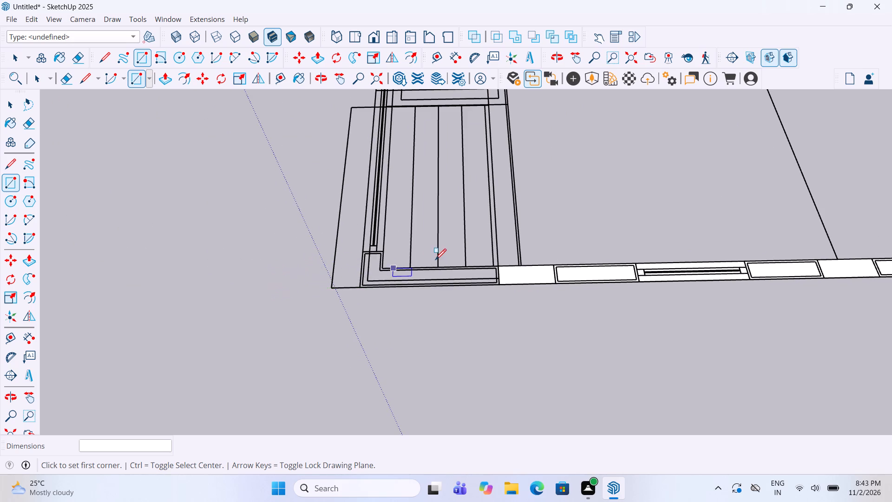
{"action": "scroll", "coordinate": [435, 261], "scroll_direction": "up", "scroll_amount": 4}
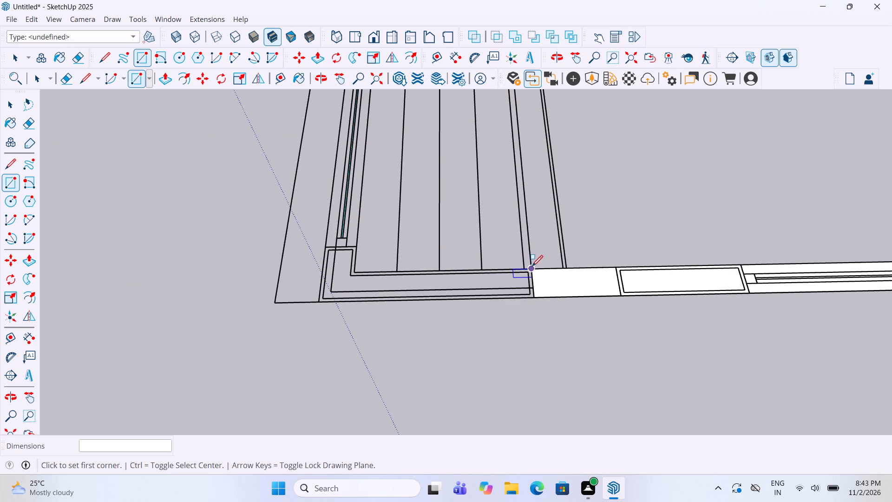
{"action": "left_click", "coordinate": [532, 267]}
{"action": "left_click", "coordinate": [318, 301]}
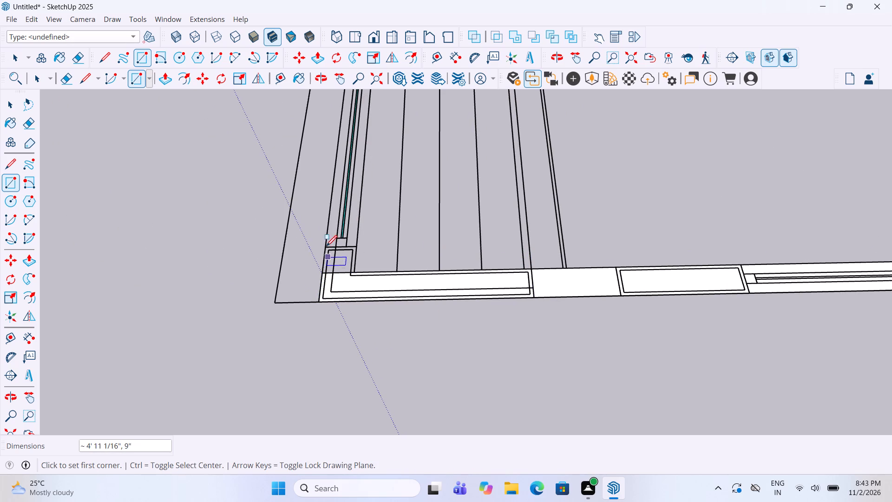
{"action": "left_click", "coordinate": [328, 245]}
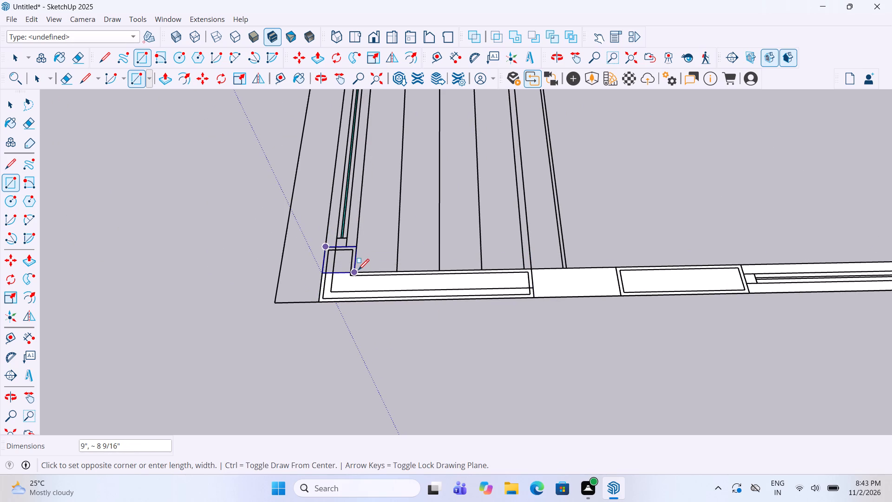
{"action": "left_click", "coordinate": [358, 271]}
{"action": "scroll", "coordinate": [357, 271], "scroll_direction": "up", "scroll_amount": 2}
{"action": "key", "text": "space"}
{"action": "left_click", "coordinate": [342, 274]}
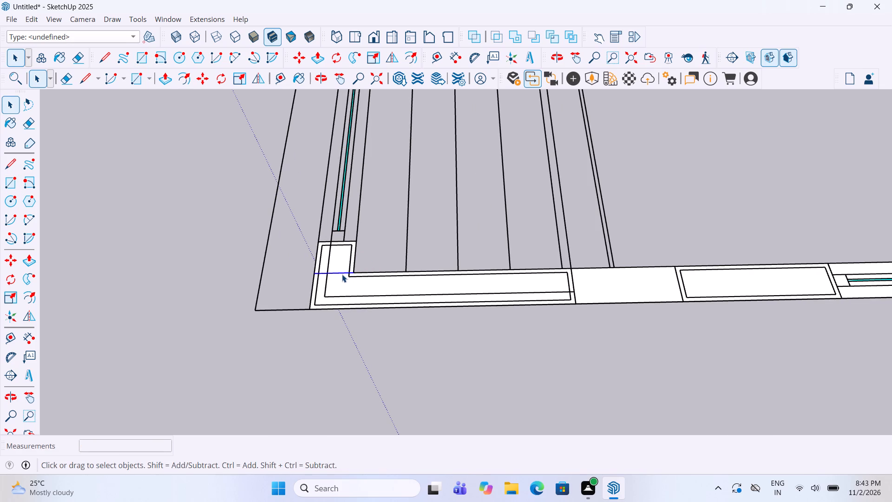
{"action": "key", "text": "Delete"}
Draw a rectangle about 14 ft 1 in by 9 in over the entrance wall's long window beside the newly traced corner.
{"action": "scroll", "coordinate": [328, 303], "scroll_direction": "down", "scroll_amount": 4}
{"action": "middle_click_drag", "start_coordinate": [239, 278], "coordinate": [481, 267]}
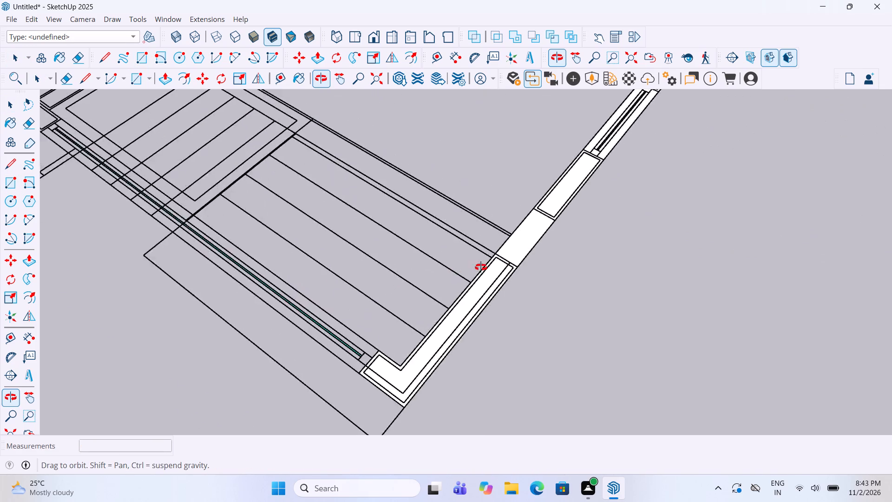
{"action": "middle_click_drag", "start_coordinate": [481, 267], "coordinate": [546, 250]}
{"action": "scroll", "coordinate": [538, 239], "scroll_direction": "down", "scroll_amount": 5}
{"action": "middle_click_drag", "start_coordinate": [357, 291], "coordinate": [399, 341]}
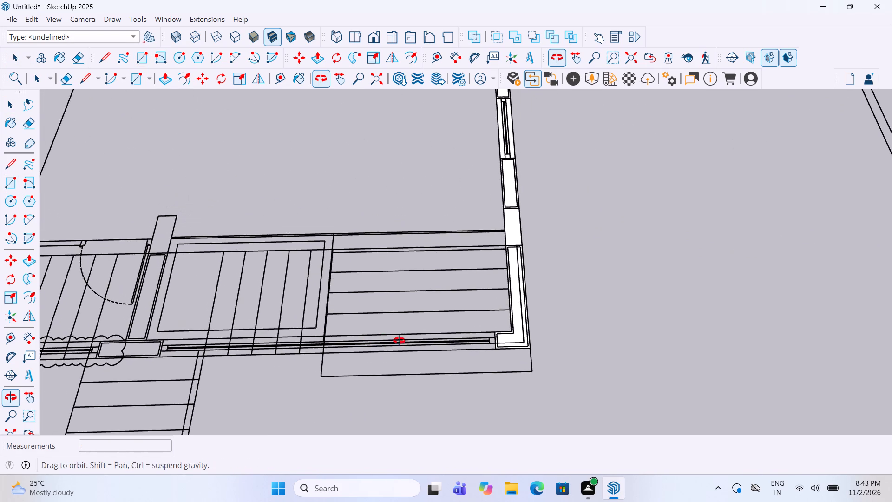
{"action": "middle_click_drag", "start_coordinate": [399, 341], "coordinate": [398, 339]}
{"action": "middle_click_drag", "start_coordinate": [401, 333], "coordinate": [404, 329]}
{"action": "scroll", "coordinate": [449, 233], "scroll_direction": "up", "scroll_amount": 3}
{"action": "scroll", "coordinate": [449, 233], "scroll_direction": "down", "scroll_amount": 7}
{"action": "scroll", "coordinate": [238, 313], "scroll_direction": "up", "scroll_amount": 4}
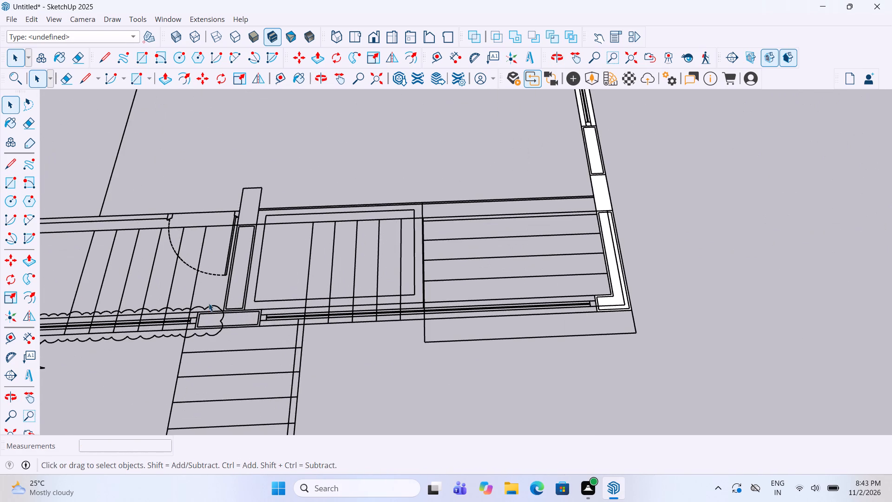
{"action": "double_click", "coordinate": [12, 181]}
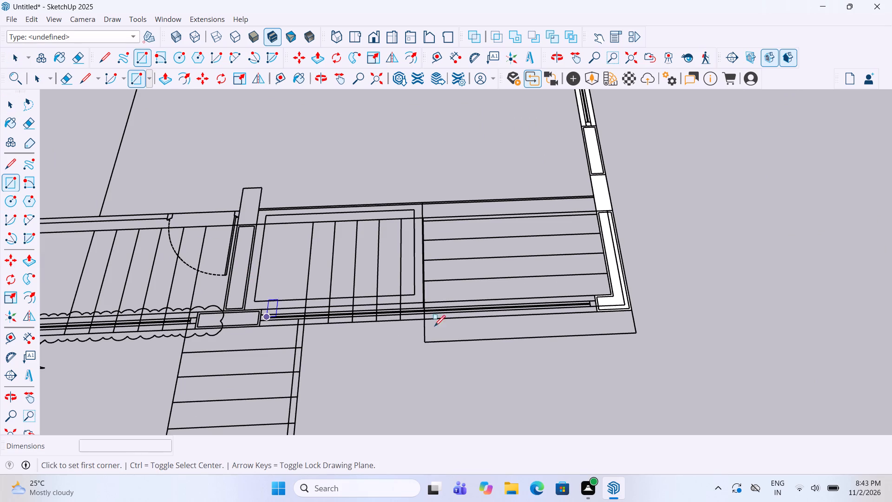
{"action": "left_click", "coordinate": [599, 315]}
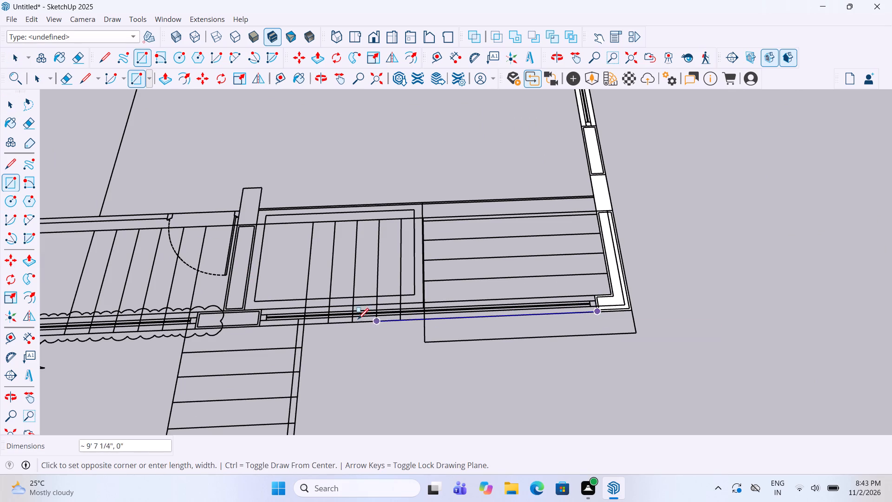
{"action": "scroll", "coordinate": [283, 316], "scroll_direction": "up", "scroll_amount": 5}
{"action": "left_click", "coordinate": [248, 308]}
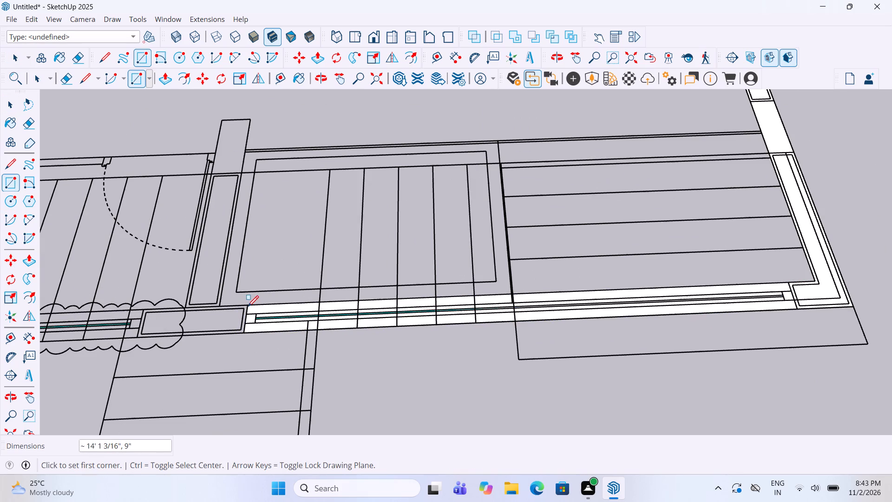
Draw a rectangle about 2 ft 9 in by 9 in over the entrance wall pier between the two long windows.
{"action": "left_click", "coordinate": [246, 335]}
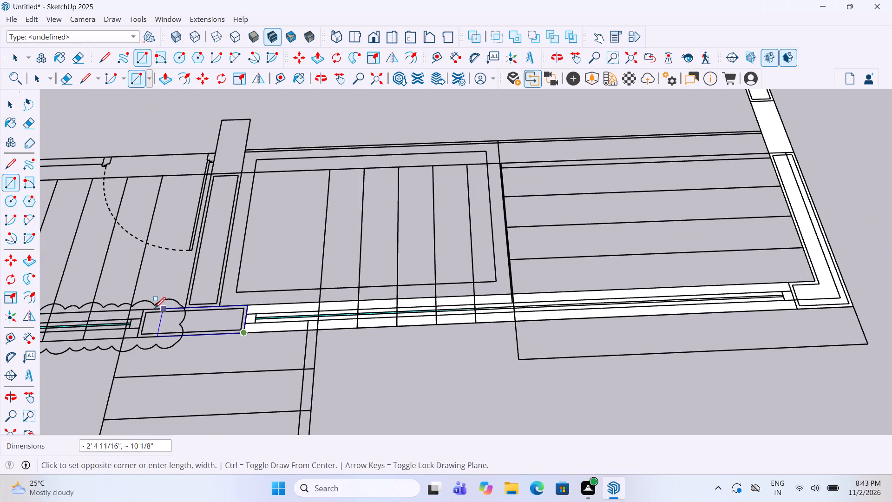
{"action": "scroll", "coordinate": [141, 306], "scroll_direction": "up", "scroll_amount": 10}
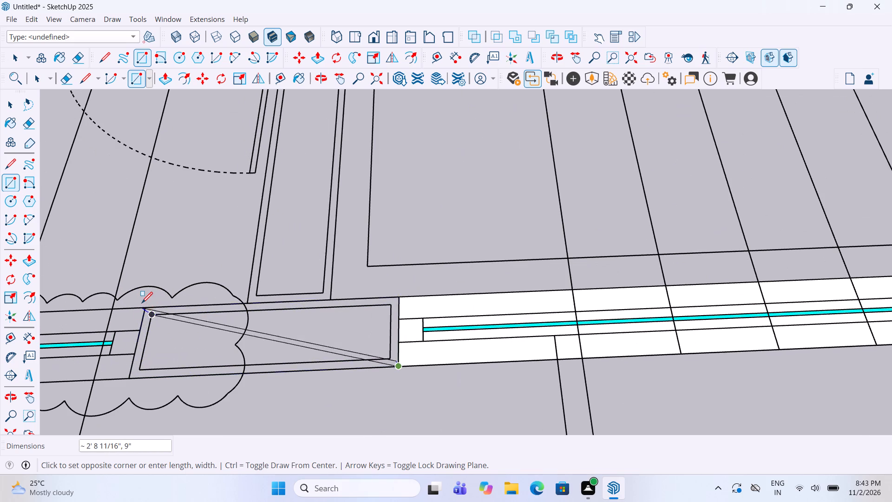
{"action": "left_click", "coordinate": [143, 309]}
Draw a rectangle 9 in by about 12 ft 9 in over the entrance wall's other long window, inside the revision cloud.
{"action": "scroll", "coordinate": [565, 309], "scroll_direction": "down", "scroll_amount": 6}
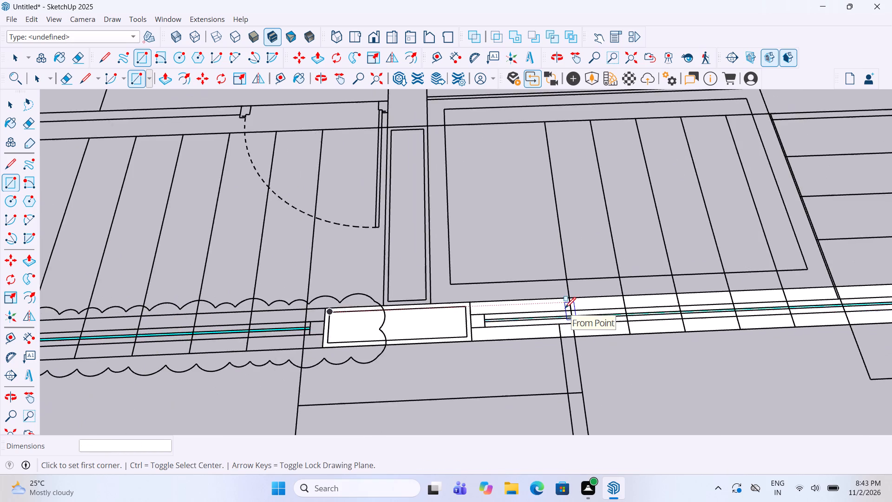
{"action": "scroll", "coordinate": [565, 309], "scroll_direction": "down", "scroll_amount": 11}
{"action": "scroll", "coordinate": [266, 350], "scroll_direction": "up", "scroll_amount": 6}
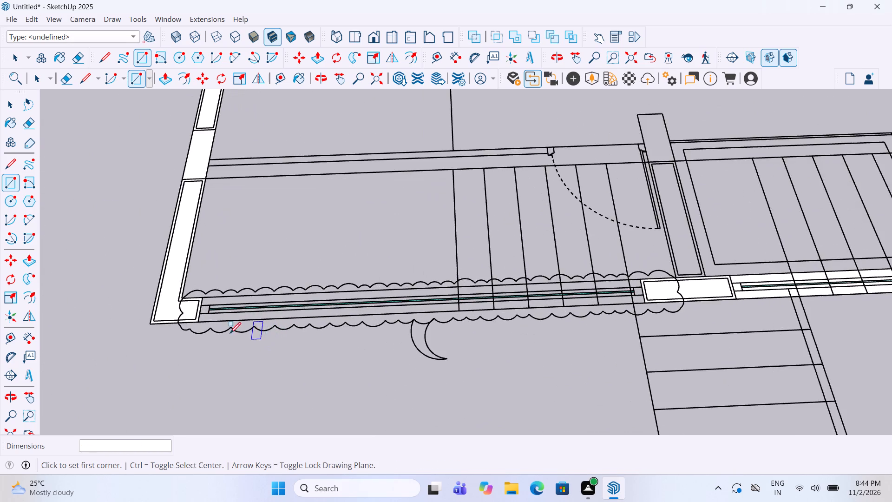
{"action": "scroll", "coordinate": [230, 334], "scroll_direction": "up", "scroll_amount": 2}
{"action": "left_click", "coordinate": [193, 323]}
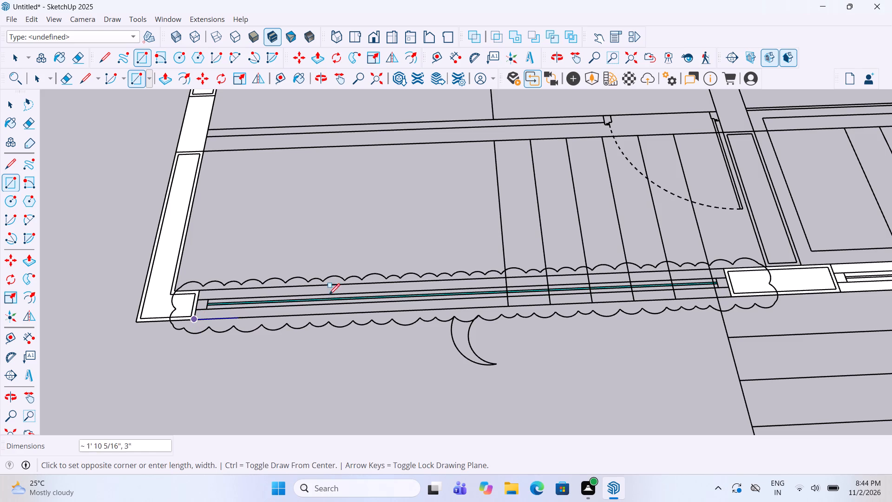
{"action": "scroll", "coordinate": [716, 263], "scroll_direction": "up", "scroll_amount": 4}
{"action": "left_click", "coordinate": [726, 269]}
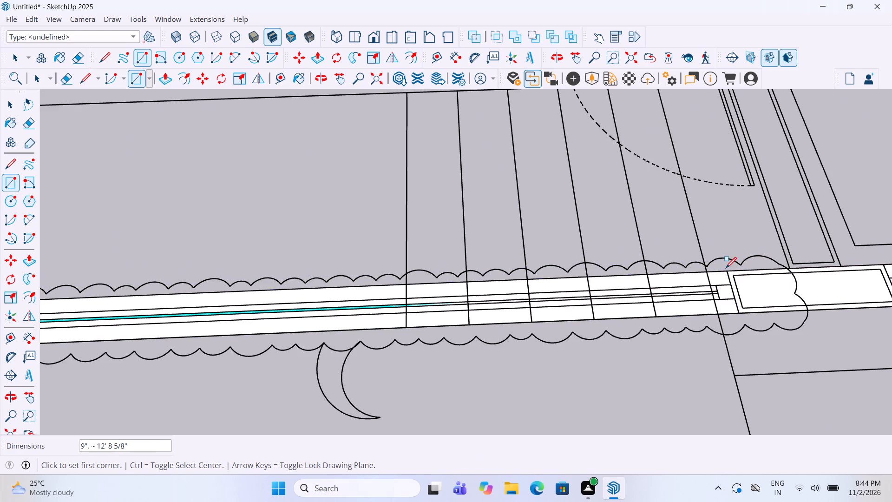
Draw a thin rectangle about 11 ft 1 in long over the interior partition from the opposite side wall's column to the door frame.
{"action": "scroll", "coordinate": [596, 342], "scroll_direction": "down", "scroll_amount": 10}
{"action": "scroll", "coordinate": [552, 367], "scroll_direction": "down", "scroll_amount": 7}
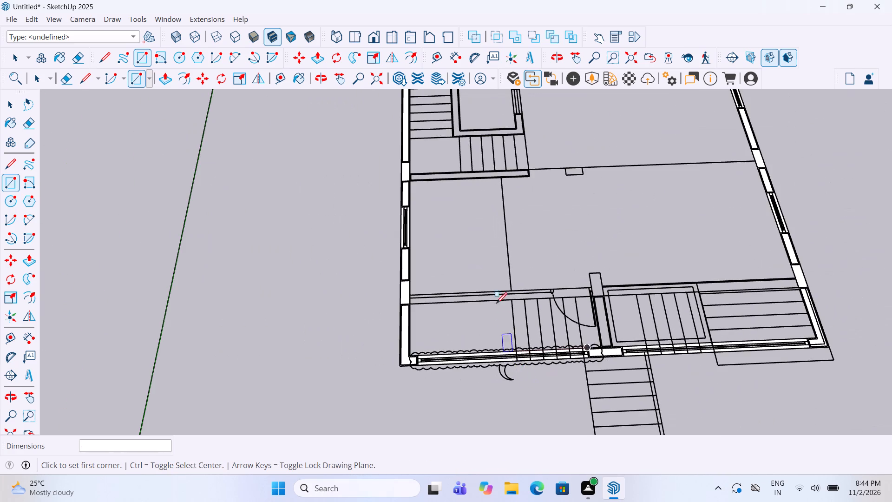
{"action": "scroll", "coordinate": [497, 299], "scroll_direction": "up", "scroll_amount": 4}
{"action": "scroll", "coordinate": [443, 245], "scroll_direction": "up", "scroll_amount": 4}
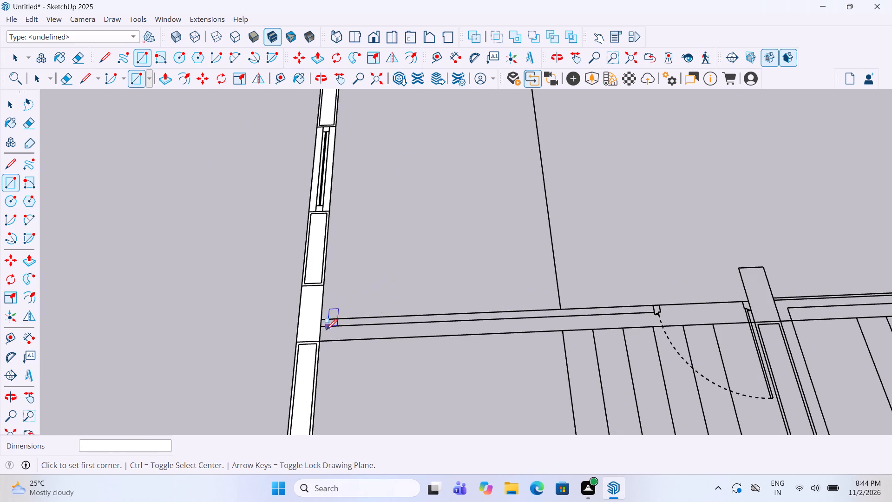
{"action": "left_click", "coordinate": [321, 329]}
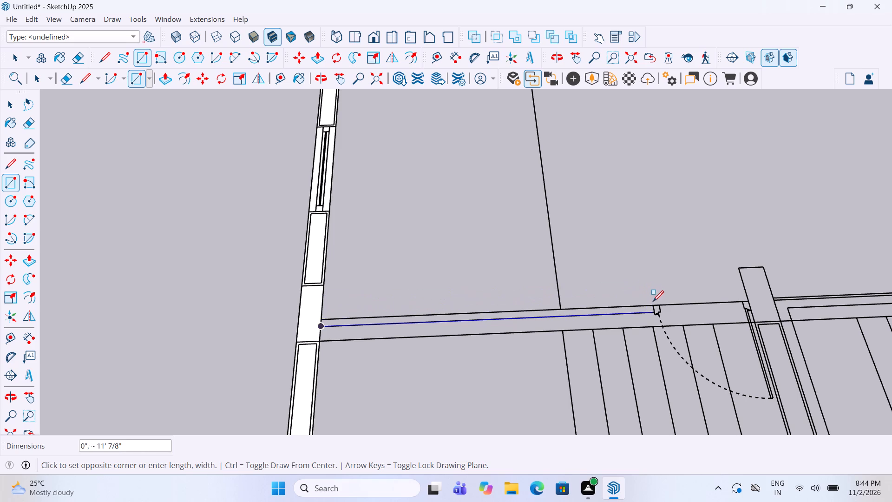
{"action": "left_click", "coordinate": [652, 305]}
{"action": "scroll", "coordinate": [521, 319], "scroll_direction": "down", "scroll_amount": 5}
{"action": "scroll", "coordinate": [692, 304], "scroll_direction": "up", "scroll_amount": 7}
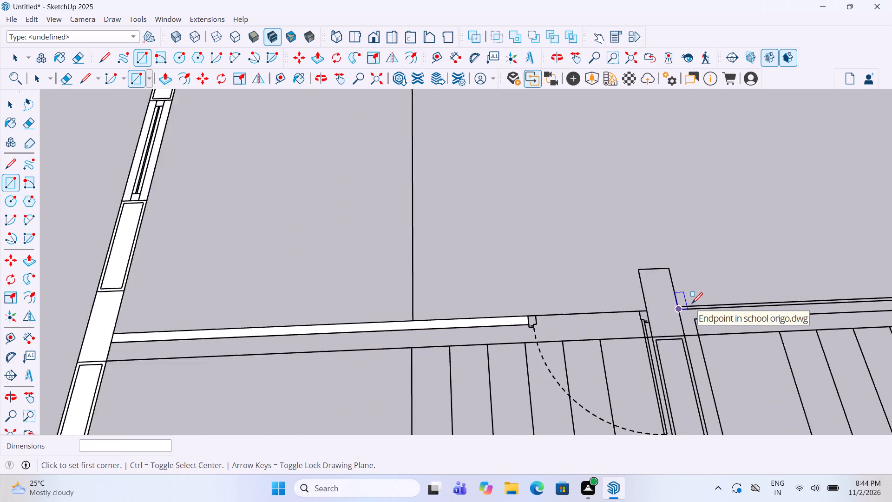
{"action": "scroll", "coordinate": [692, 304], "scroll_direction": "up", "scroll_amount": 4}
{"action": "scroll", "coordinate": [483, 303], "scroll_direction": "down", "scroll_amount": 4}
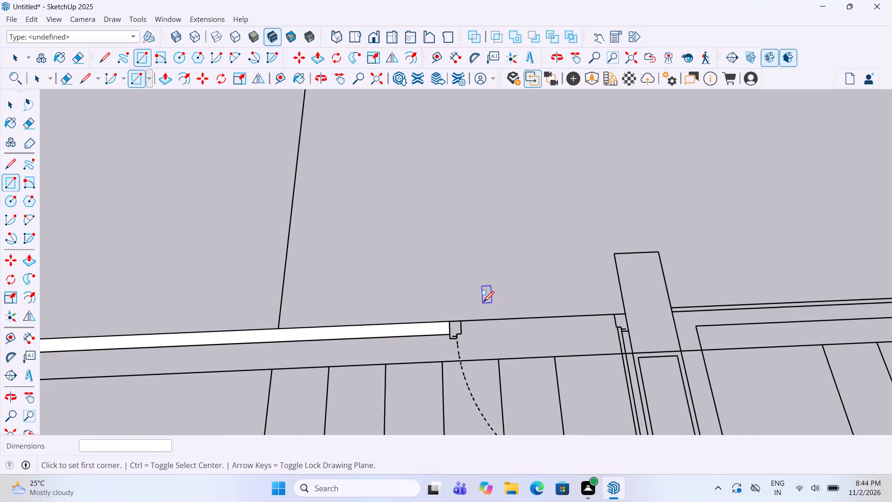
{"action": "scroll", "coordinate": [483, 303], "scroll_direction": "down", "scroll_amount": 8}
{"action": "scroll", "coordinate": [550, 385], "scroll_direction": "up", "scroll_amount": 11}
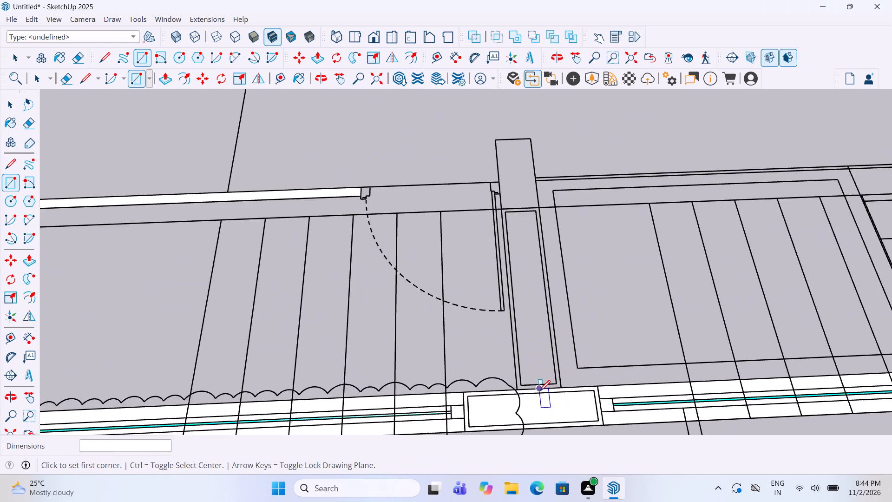
Draw rectangles over the short interior wall beside the door, running from the entrance wall pier, and over the column at its end.
{"action": "left_click", "coordinate": [515, 389]}
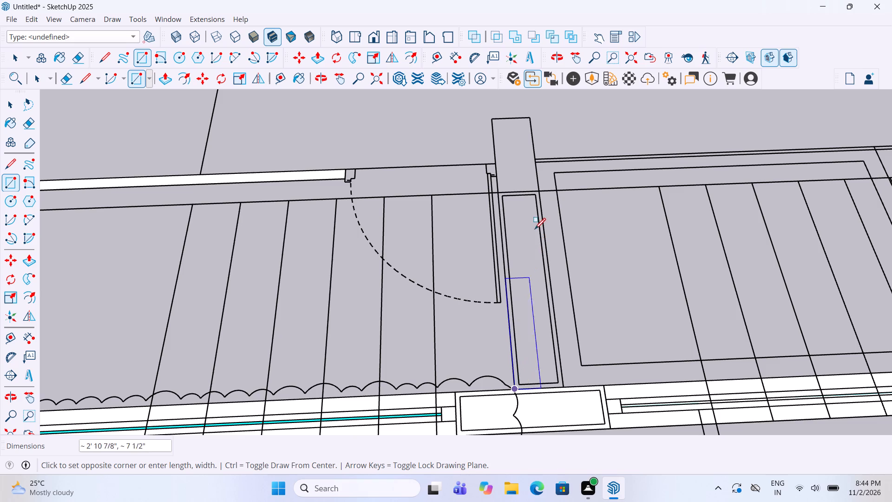
{"action": "left_click", "coordinate": [543, 194]}
{"action": "scroll", "coordinate": [520, 316], "scroll_direction": "down", "scroll_amount": 6}
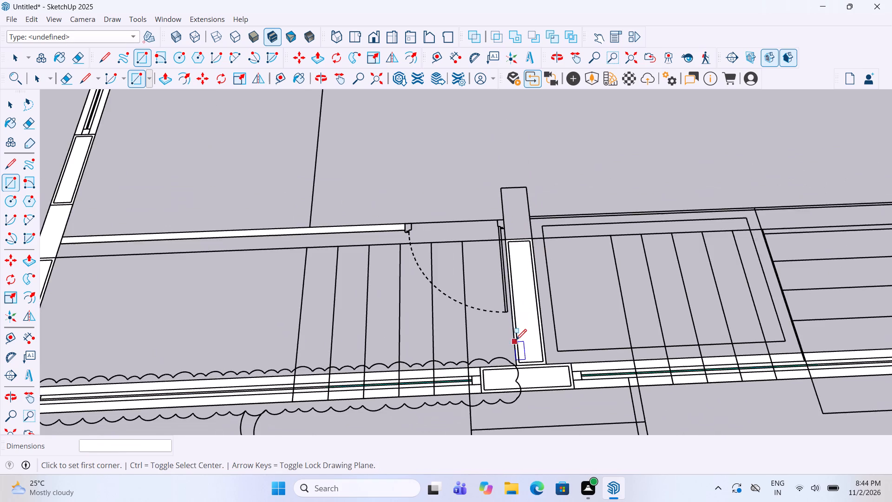
{"action": "scroll", "coordinate": [510, 225], "scroll_direction": "up", "scroll_amount": 3}
{"action": "left_click", "coordinate": [501, 193]}
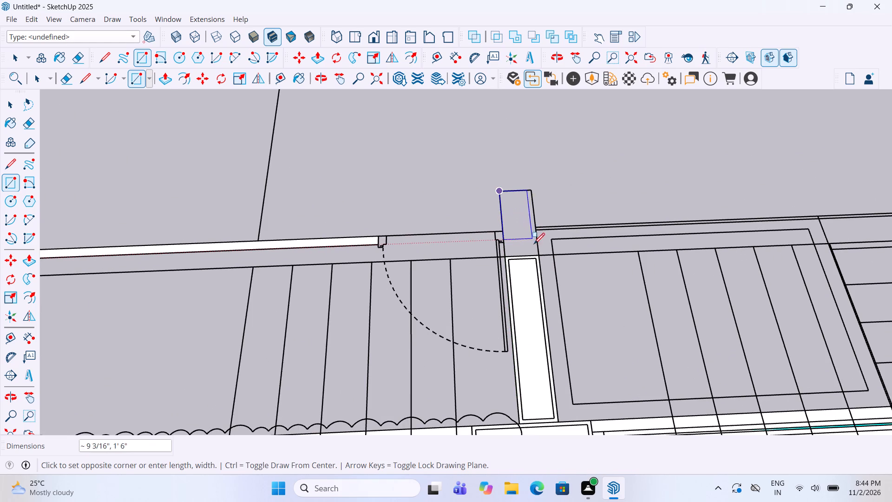
{"action": "left_click", "coordinate": [538, 258]}
Draw a 10 ft 6 in by 9 in rectangle over the wall closing the staircase, starting from the side wall's column.
{"action": "scroll", "coordinate": [448, 295], "scroll_direction": "down", "scroll_amount": 11}
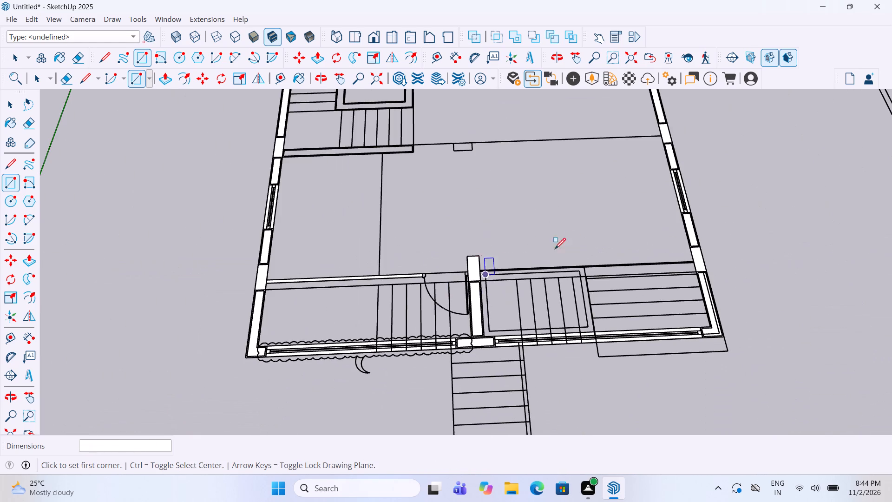
{"action": "scroll", "coordinate": [575, 239], "scroll_direction": "up", "scroll_amount": 9}
{"action": "middle_click_drag", "start_coordinate": [575, 239], "coordinate": [572, 285]}
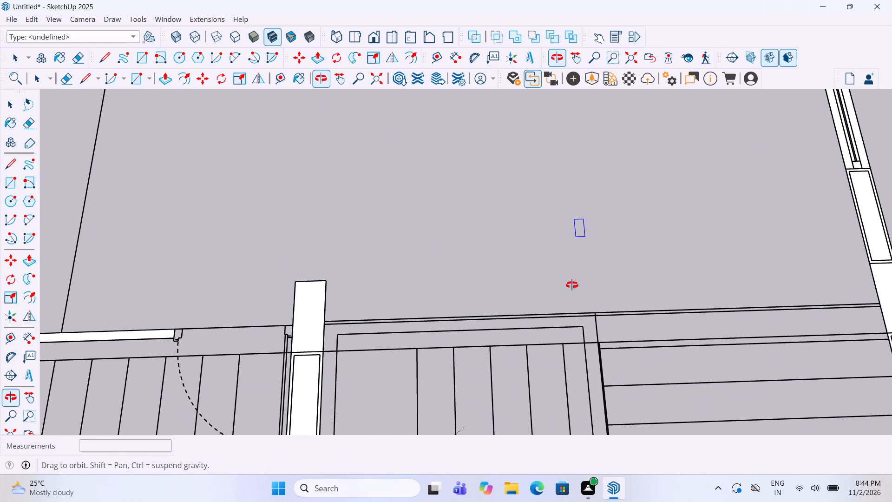
{"action": "middle_click_drag", "start_coordinate": [572, 285], "coordinate": [571, 308]}
{"action": "scroll", "coordinate": [570, 307], "scroll_direction": "down", "scroll_amount": 5}
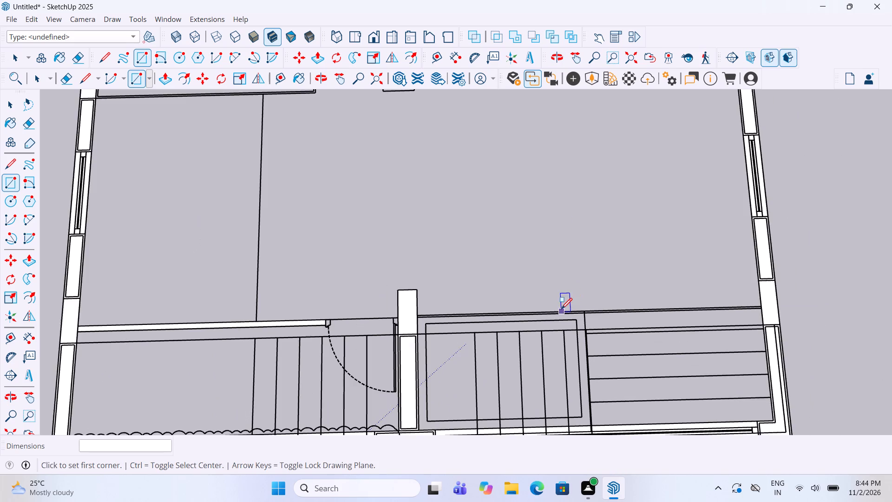
{"action": "scroll", "coordinate": [561, 313], "scroll_direction": "down", "scroll_amount": 11}
{"action": "scroll", "coordinate": [392, 215], "scroll_direction": "up", "scroll_amount": 5}
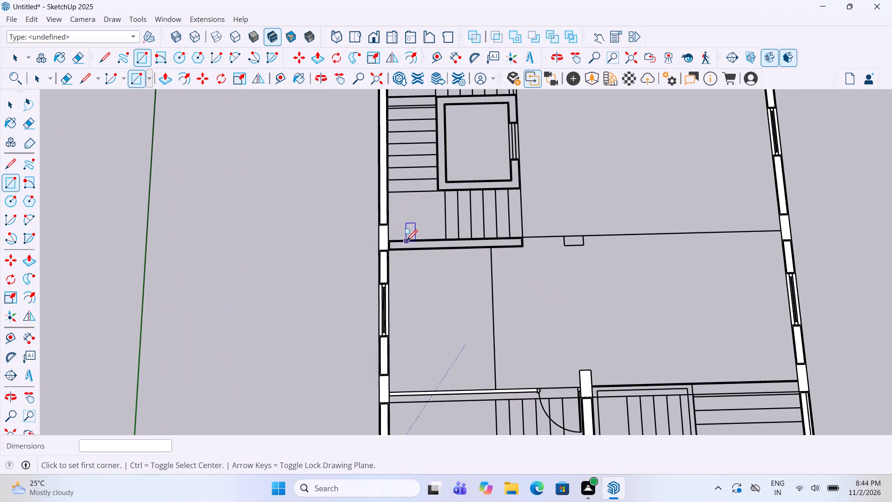
{"action": "scroll", "coordinate": [407, 238], "scroll_direction": "up", "scroll_amount": 11}
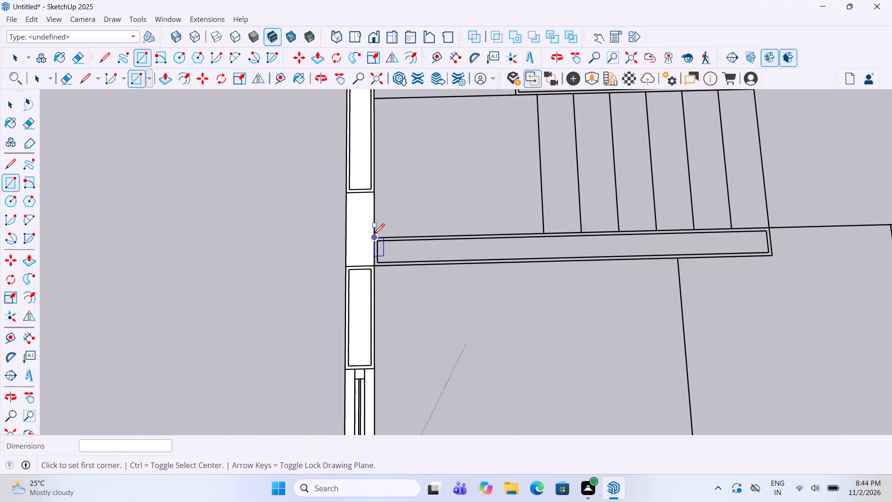
{"action": "left_click", "coordinate": [374, 236]}
{"action": "left_click", "coordinate": [773, 257]}
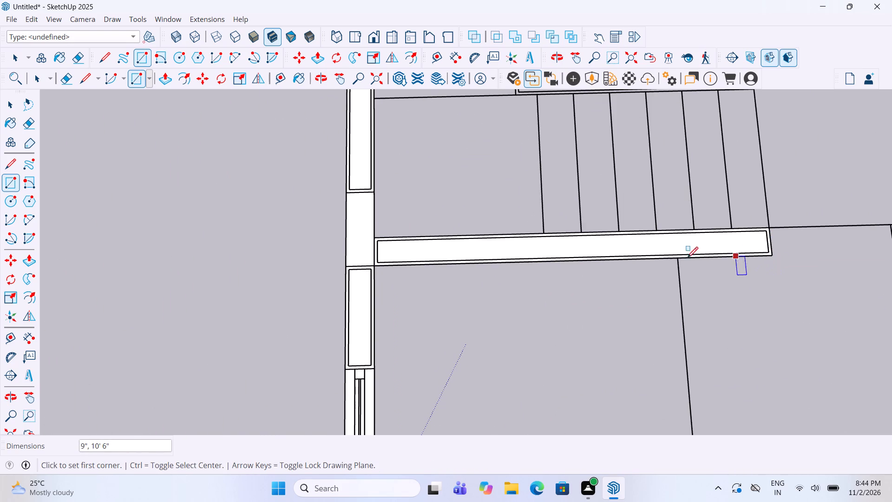
Draw 9 in thick rectangles over the stair core's short wall beside its opening, about 1 ft 9 in long, and the adjoining 5 ft 10 in wall.
{"action": "scroll", "coordinate": [612, 285], "scroll_direction": "down", "scroll_amount": 8}
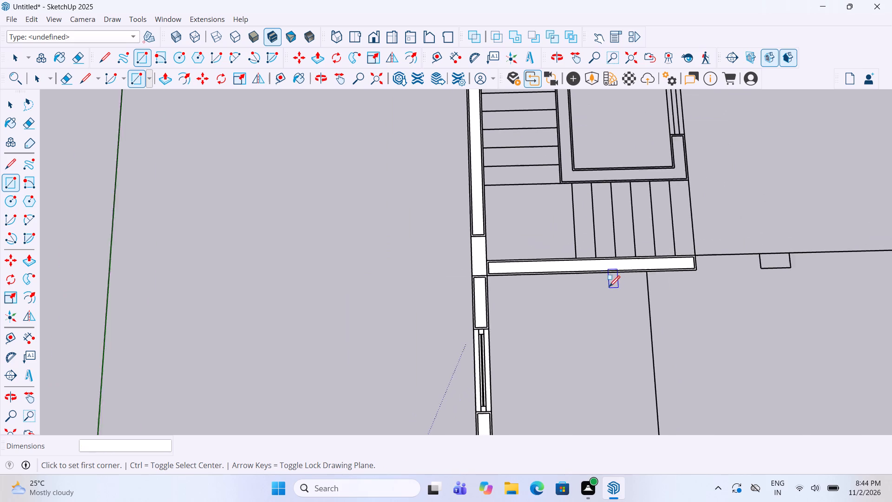
{"action": "scroll", "coordinate": [609, 288], "scroll_direction": "down", "scroll_amount": 3}
{"action": "scroll", "coordinate": [649, 110], "scroll_direction": "up", "scroll_amount": 9}
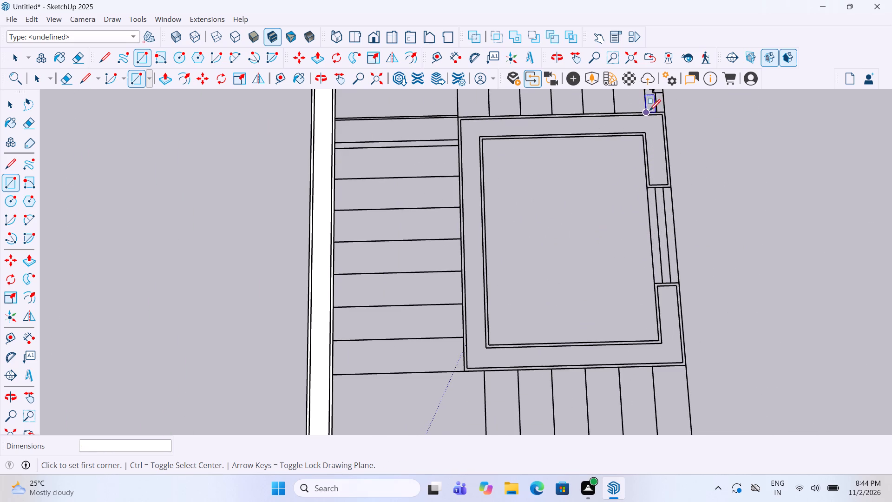
{"action": "left_click", "coordinate": [672, 188]}
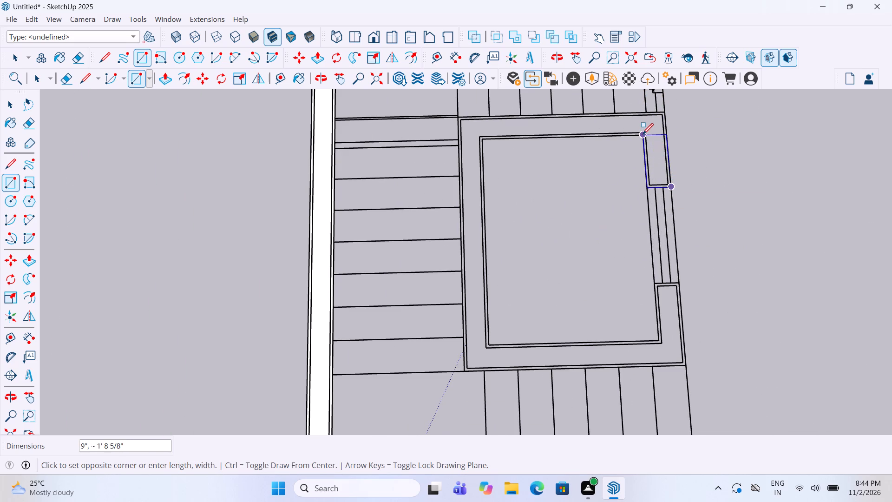
{"action": "left_click", "coordinate": [643, 135]}
{"action": "left_click", "coordinate": [664, 112]}
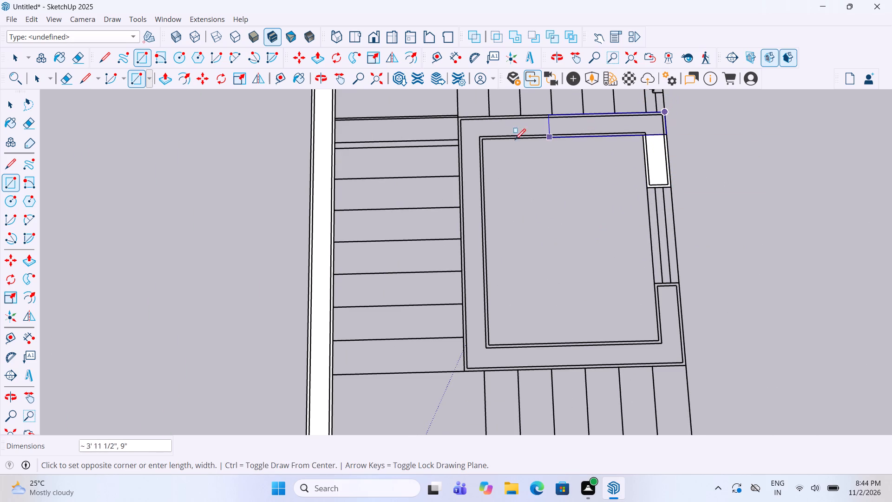
{"action": "left_click", "coordinate": [483, 143]}
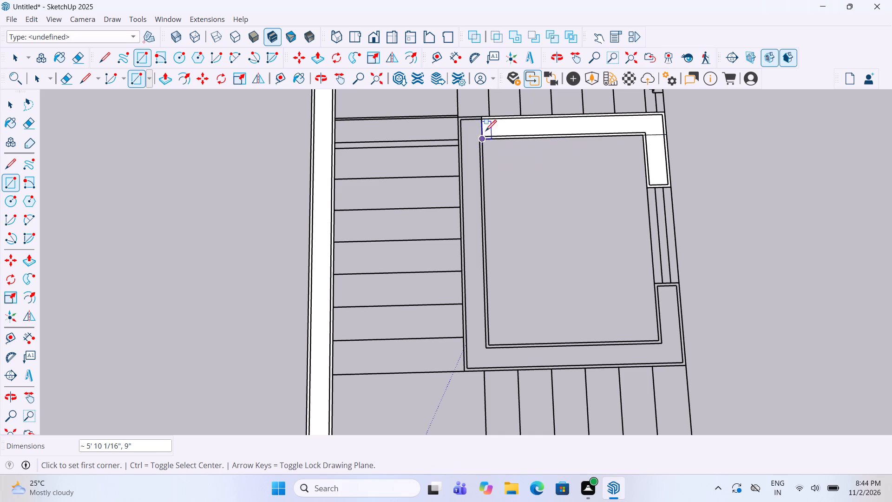
Draw 9 in thick rectangles about 7 ft 11 in, 5 ft 1 in and 2 ft 6 in long over the stair core's remaining walls.
{"action": "left_click", "coordinate": [483, 118]}
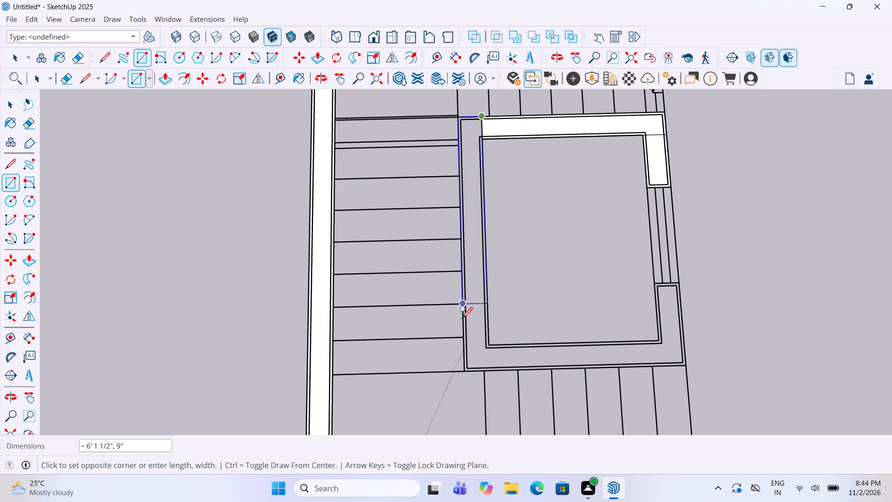
{"action": "left_click", "coordinate": [464, 372]}
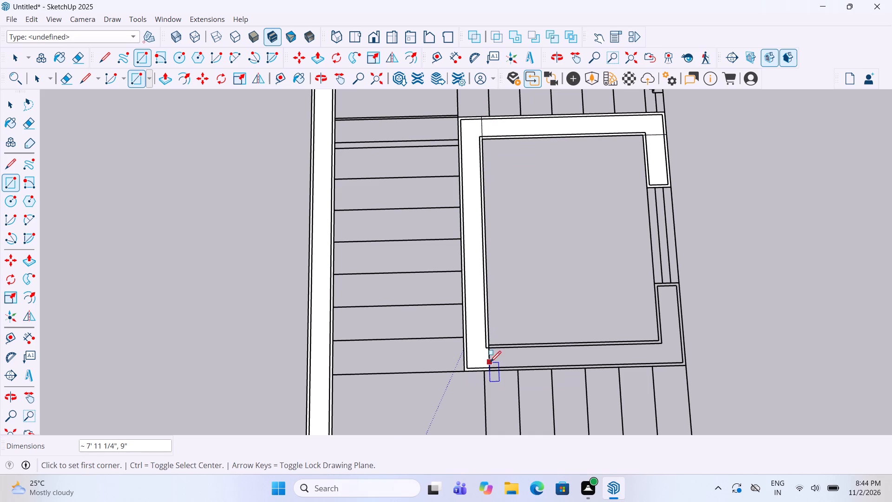
{"action": "left_click", "coordinate": [492, 368]}
{"action": "left_click", "coordinate": [660, 339]}
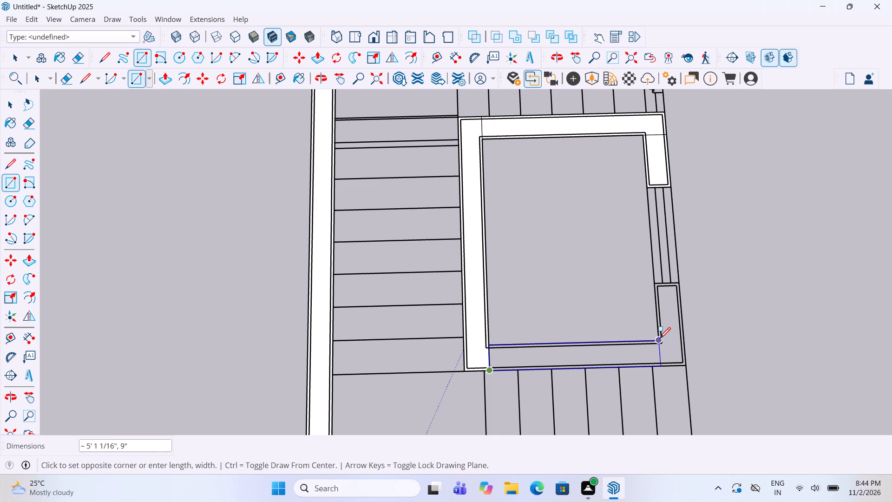
{"action": "left_click", "coordinate": [655, 282]}
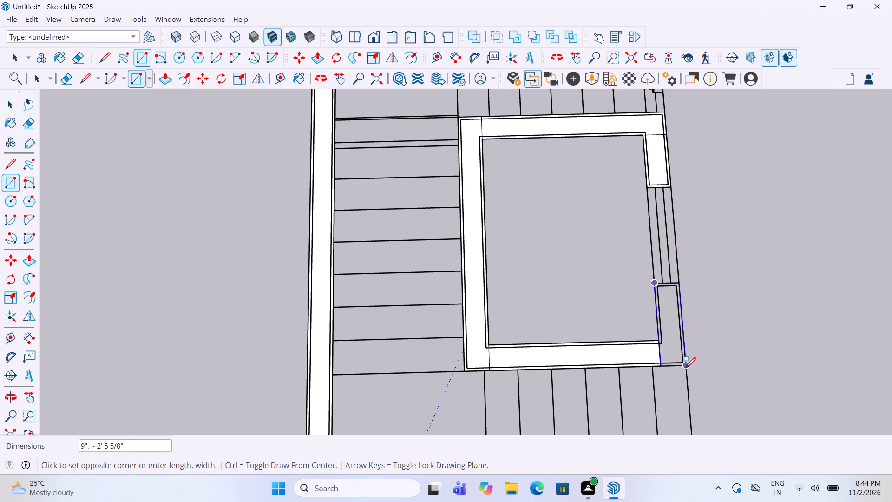
{"action": "left_click", "coordinate": [685, 369]}
Delete the four dividing lines where the traced rectangles meet at the stair core's corners.
{"action": "scroll", "coordinate": [557, 257], "scroll_direction": "down", "scroll_amount": 3}
{"action": "scroll", "coordinate": [595, 307], "scroll_direction": "up", "scroll_amount": 2}
{"action": "key", "text": "space"}
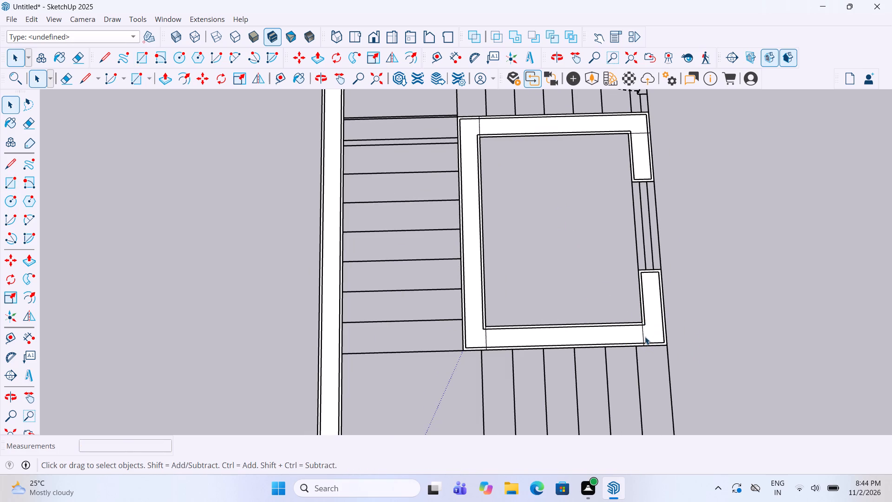
{"action": "left_click", "coordinate": [643, 336]}
{"action": "key", "text": "Delete"}
{"action": "left_click", "coordinate": [485, 335]}
{"action": "key", "text": "Delete"}
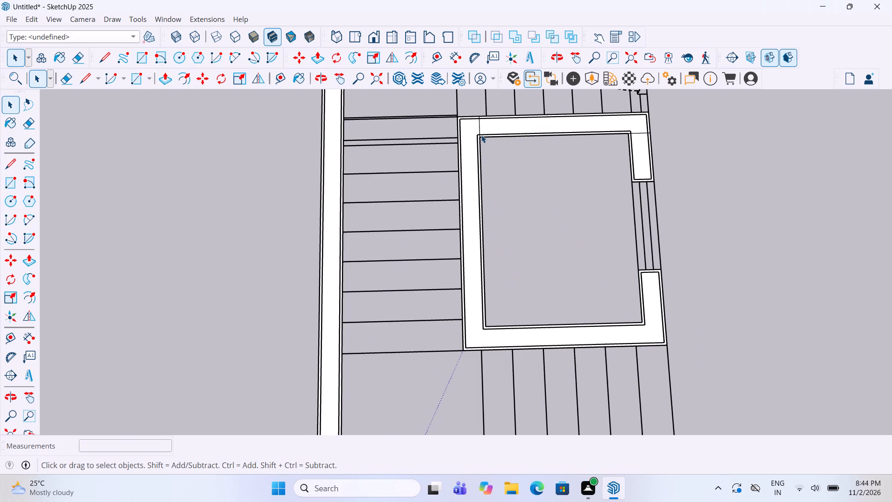
{"action": "left_click", "coordinate": [479, 124]}
{"action": "key", "text": "Delete"}
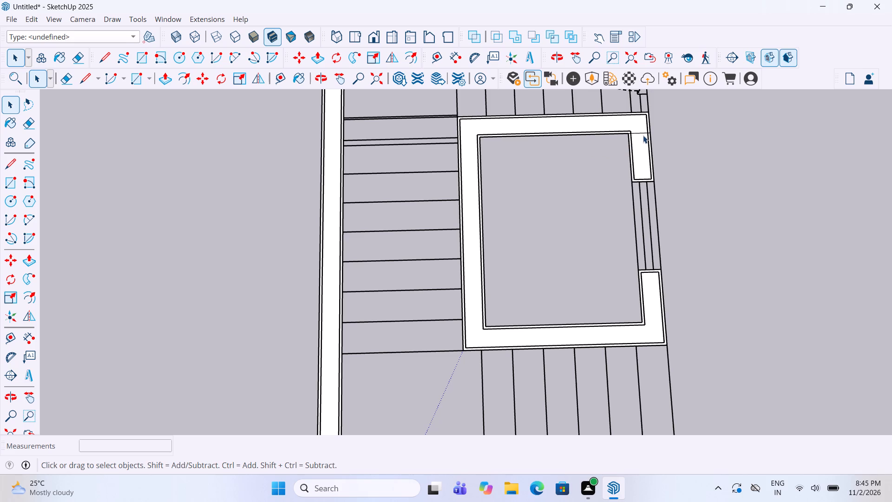
{"action": "left_click", "coordinate": [641, 133]}
{"action": "key", "text": "space"}
{"action": "key", "text": "Delete"}
Draw a 3 in by 10 ft 6 in rectangle over the thin partition behind the staircase door, starting from the side wall's column.
{"action": "scroll", "coordinate": [373, 228], "scroll_direction": "down", "scroll_amount": 5}
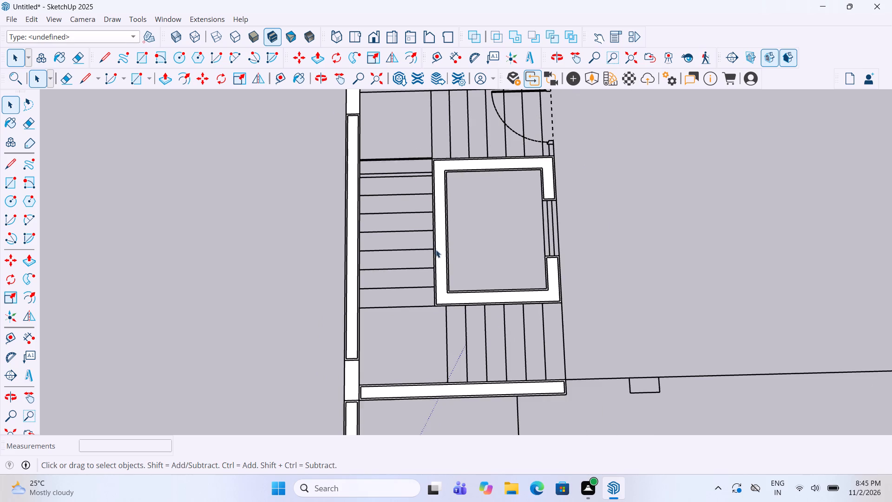
{"action": "scroll", "coordinate": [437, 251], "scroll_direction": "down", "scroll_amount": 10}
{"action": "scroll", "coordinate": [446, 191], "scroll_direction": "up", "scroll_amount": 8}
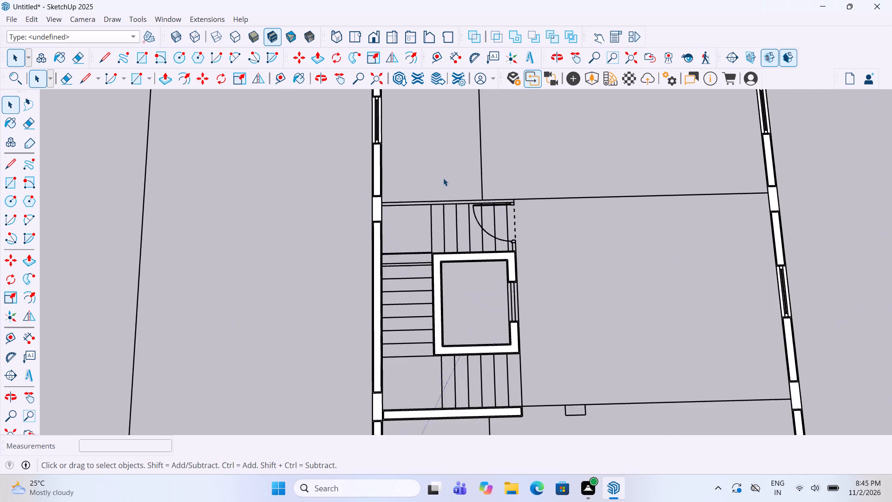
{"action": "scroll", "coordinate": [443, 178], "scroll_direction": "up", "scroll_amount": 3}
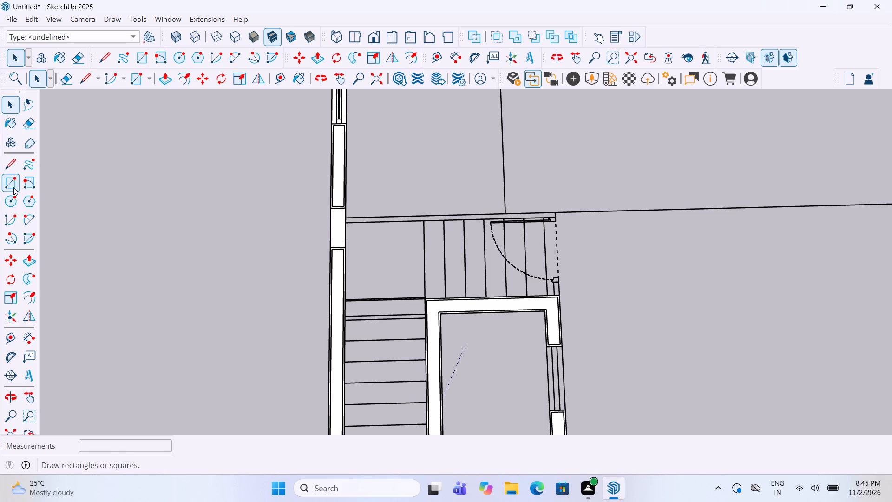
{"action": "left_click", "coordinate": [13, 187]}
{"action": "scroll", "coordinate": [373, 216], "scroll_direction": "up", "scroll_amount": 5}
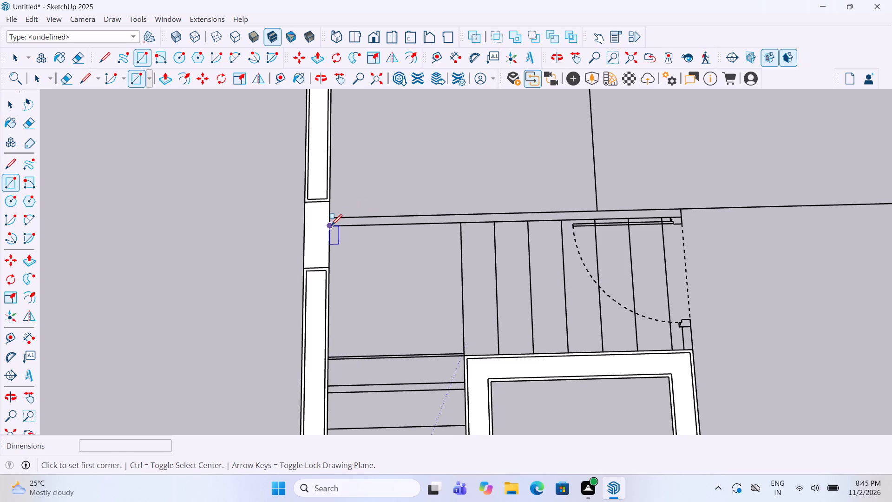
{"action": "left_click", "coordinate": [332, 226]}
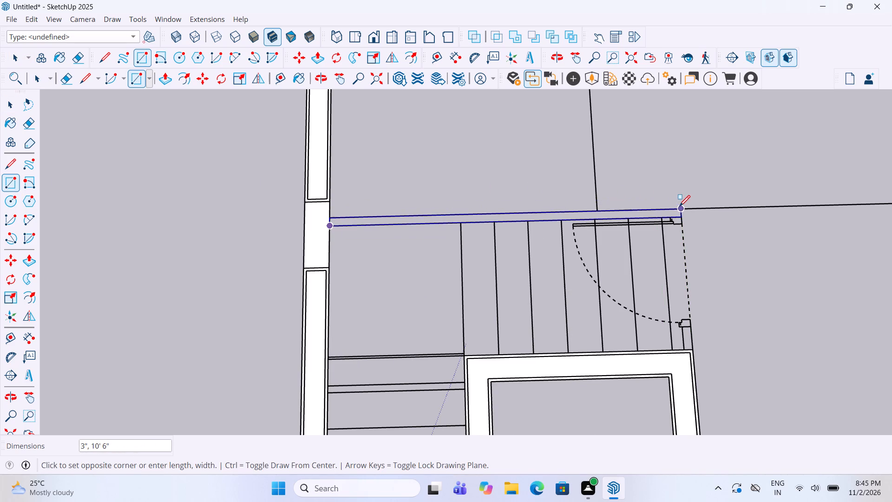
{"action": "left_click", "coordinate": [679, 208]}
Draw a 1 ft 6 in by 9 in rectangle over the small freestanding column near the end of the staircase wall.
{"action": "scroll", "coordinate": [459, 259], "scroll_direction": "down", "scroll_amount": 20}
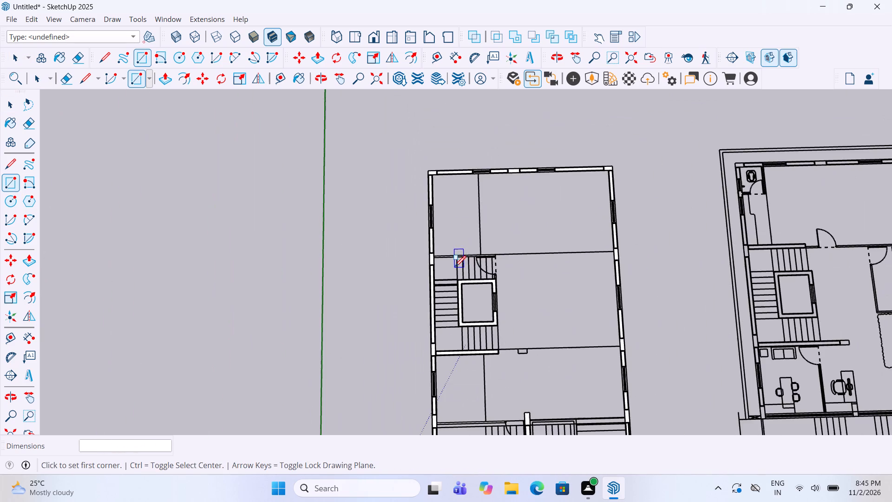
{"action": "scroll", "coordinate": [683, 244], "scroll_direction": "up", "scroll_amount": 5}
{"action": "scroll", "coordinate": [539, 185], "scroll_direction": "down", "scroll_amount": 1}
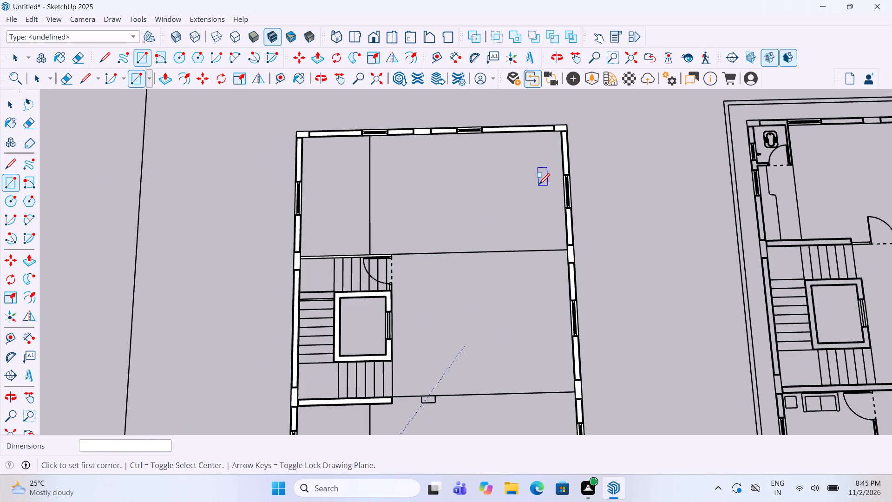
{"action": "scroll", "coordinate": [532, 177], "scroll_direction": "down", "scroll_amount": 4}
{"action": "scroll", "coordinate": [459, 327], "scroll_direction": "up", "scroll_amount": 2}
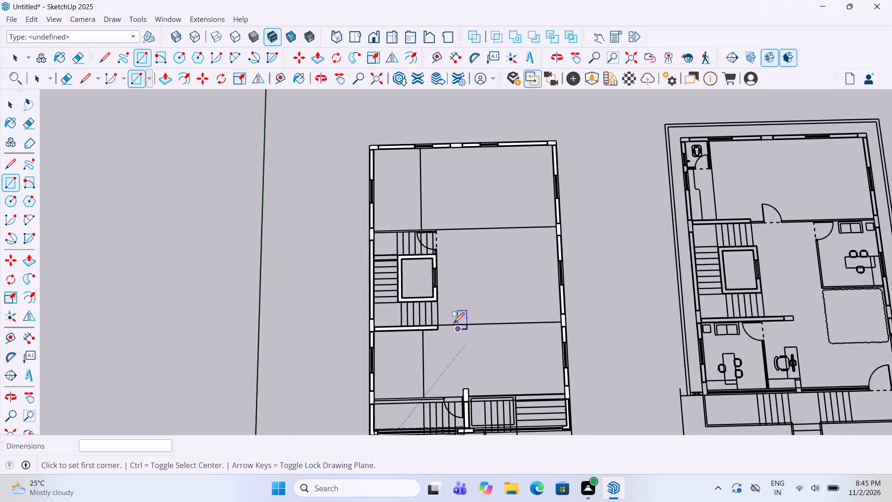
{"action": "scroll", "coordinate": [453, 324], "scroll_direction": "up", "scroll_amount": 11}
{"action": "left_click", "coordinate": [459, 334]}
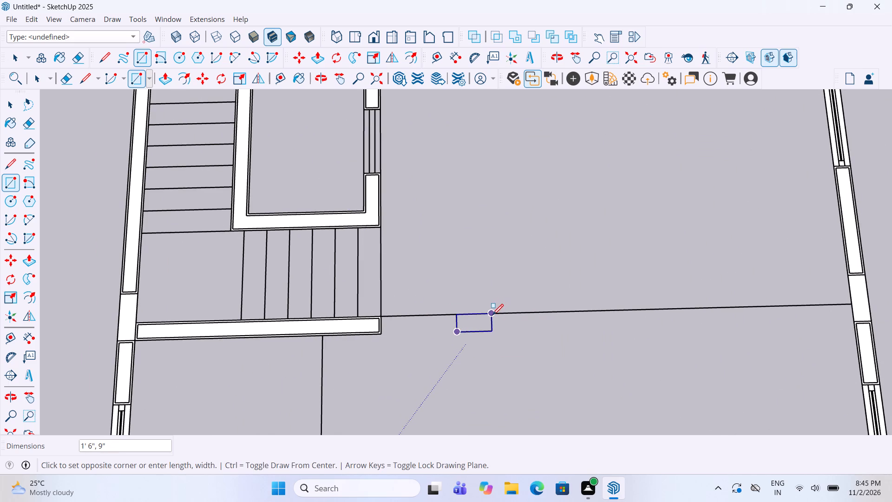
{"action": "left_click", "coordinate": [492, 316]}
Draw a 9 in by 2 ft rectangle over the furnished plan's front corner column, beside the small office with the sofa.
{"action": "scroll", "coordinate": [551, 317], "scroll_direction": "down", "scroll_amount": 8}
{"action": "scroll", "coordinate": [514, 297], "scroll_direction": "down", "scroll_amount": 5}
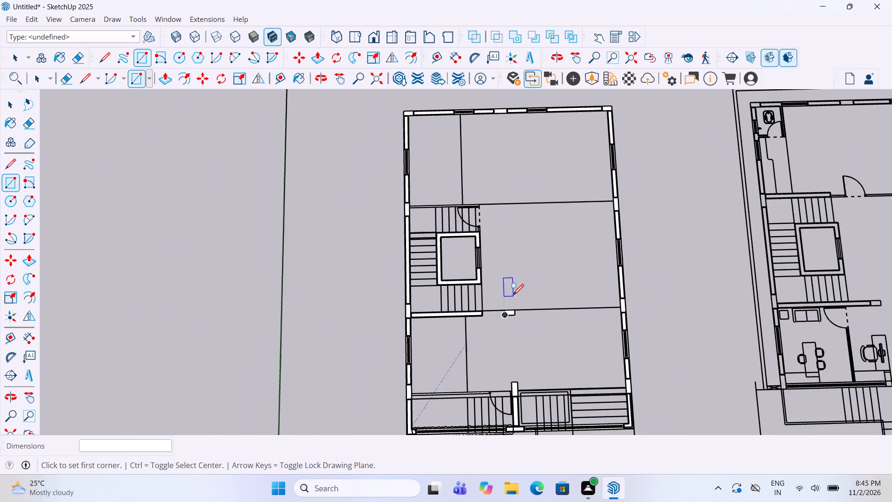
{"action": "middle_click_drag", "start_coordinate": [509, 294], "coordinate": [497, 284]}
{"action": "scroll", "coordinate": [502, 257], "scroll_direction": "down", "scroll_amount": 6}
{"action": "scroll", "coordinate": [685, 329], "scroll_direction": "up", "scroll_amount": 2}
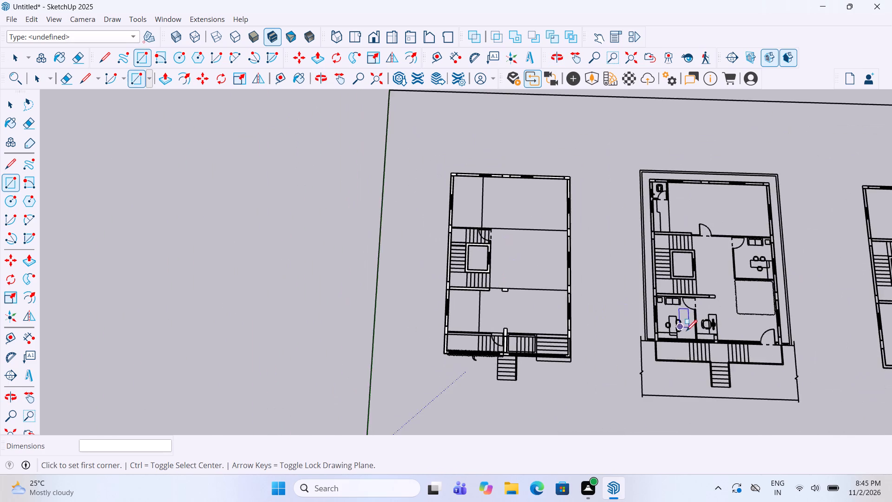
{"action": "scroll", "coordinate": [686, 332], "scroll_direction": "up", "scroll_amount": 2}
{"action": "scroll", "coordinate": [664, 369], "scroll_direction": "up", "scroll_amount": 11}
{"action": "scroll", "coordinate": [631, 327], "scroll_direction": "up", "scroll_amount": 10}
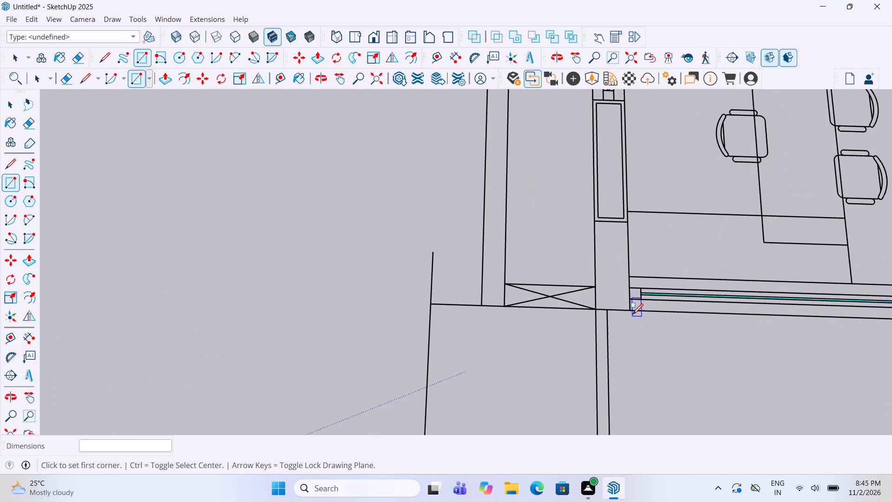
{"action": "left_click", "coordinate": [630, 312]}
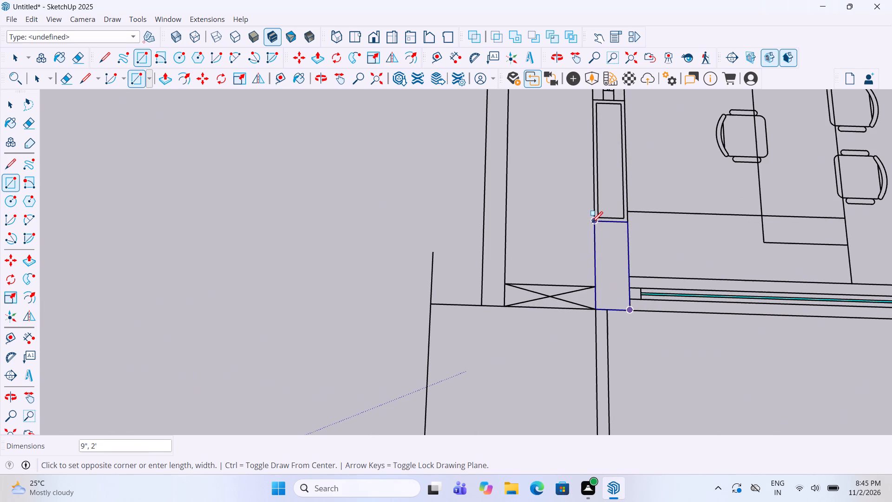
{"action": "left_click", "coordinate": [592, 224]}
Draw a 2 ft long rectangle over the middle column of the front glazed wall, beside the reception desk.
{"action": "scroll", "coordinate": [448, 269], "scroll_direction": "down", "scroll_amount": 17}
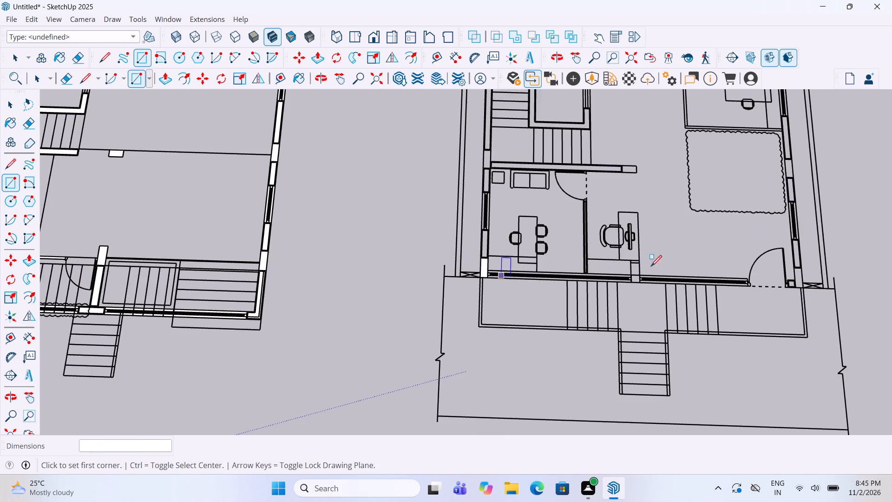
{"action": "scroll", "coordinate": [705, 274], "scroll_direction": "up", "scroll_amount": 6}
{"action": "scroll", "coordinate": [598, 271], "scroll_direction": "up", "scroll_amount": 9}
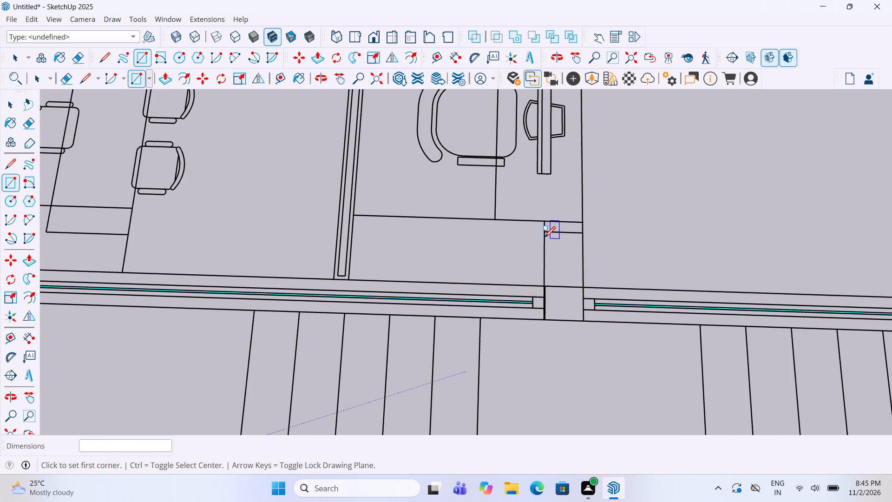
{"action": "left_click", "coordinate": [544, 233]}
{"action": "left_click", "coordinate": [585, 322]}
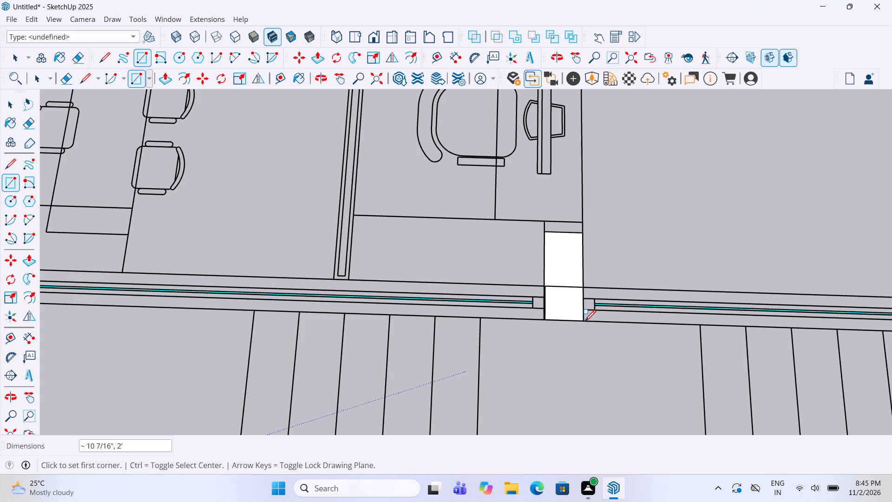
Draw a rectangle over the front corner column beside the entrance door.
{"action": "scroll", "coordinate": [683, 302], "scroll_direction": "down", "scroll_amount": 5}
{"action": "scroll", "coordinate": [621, 294], "scroll_direction": "down", "scroll_amount": 6}
{"action": "scroll", "coordinate": [530, 283], "scroll_direction": "down", "scroll_amount": 9}
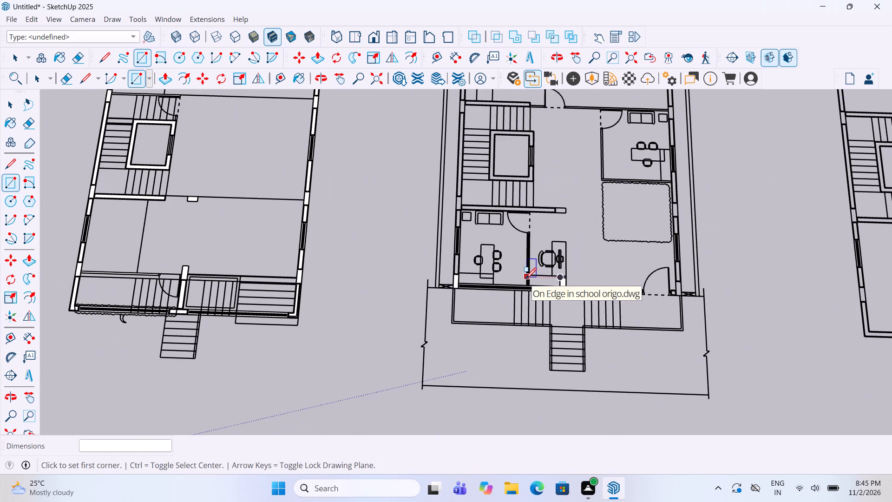
{"action": "scroll", "coordinate": [730, 282], "scroll_direction": "up", "scroll_amount": 4}
{"action": "scroll", "coordinate": [660, 280], "scroll_direction": "up", "scroll_amount": 9}
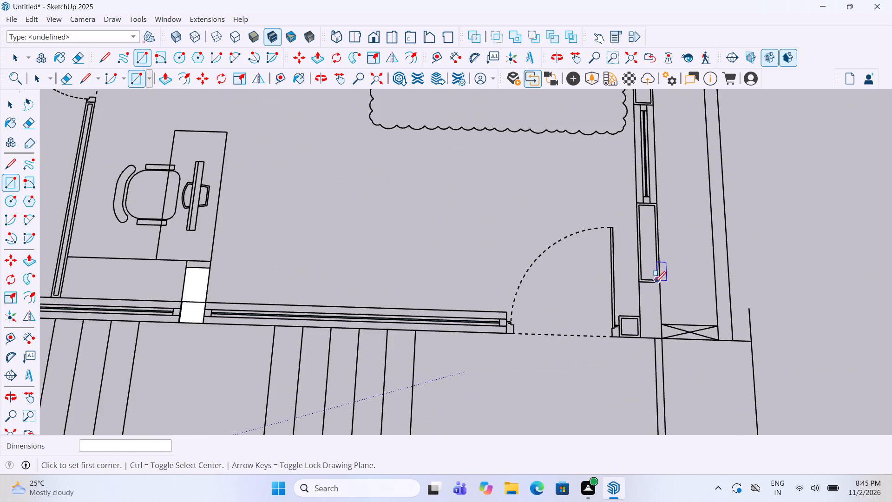
{"action": "scroll", "coordinate": [655, 284], "scroll_direction": "up", "scroll_amount": 5}
{"action": "left_click", "coordinate": [661, 284]}
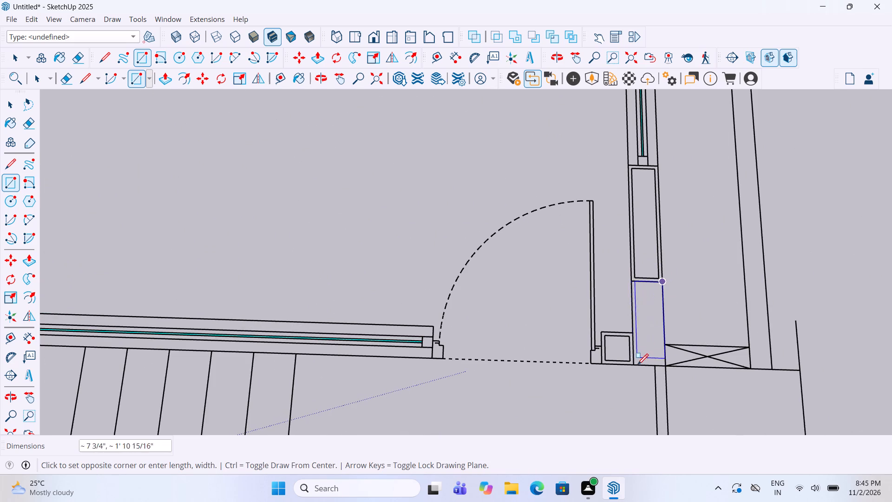
{"action": "left_click", "coordinate": [636, 366]}
Draw a rectangle over the column at the free end of the long wall between the staircase and the front office.
{"action": "scroll", "coordinate": [621, 379], "scroll_direction": "down", "scroll_amount": 12}
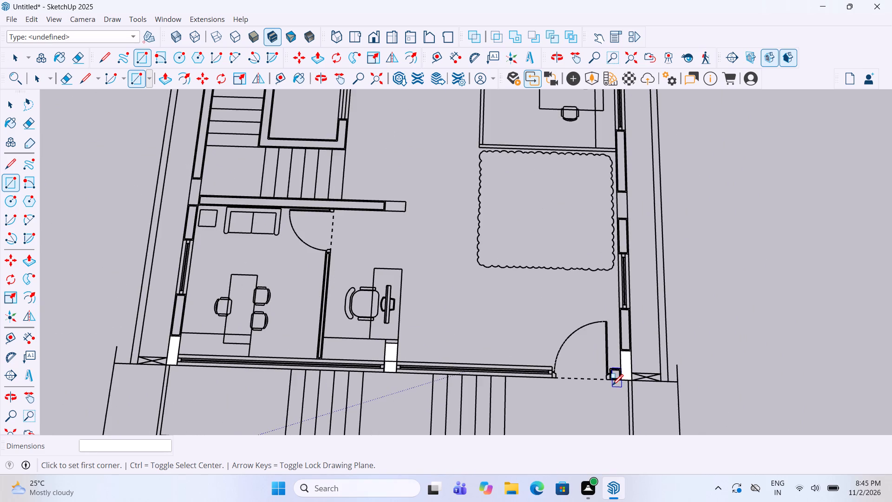
{"action": "scroll", "coordinate": [612, 386], "scroll_direction": "down", "scroll_amount": 5}
{"action": "scroll", "coordinate": [444, 269], "scroll_direction": "up", "scroll_amount": 5}
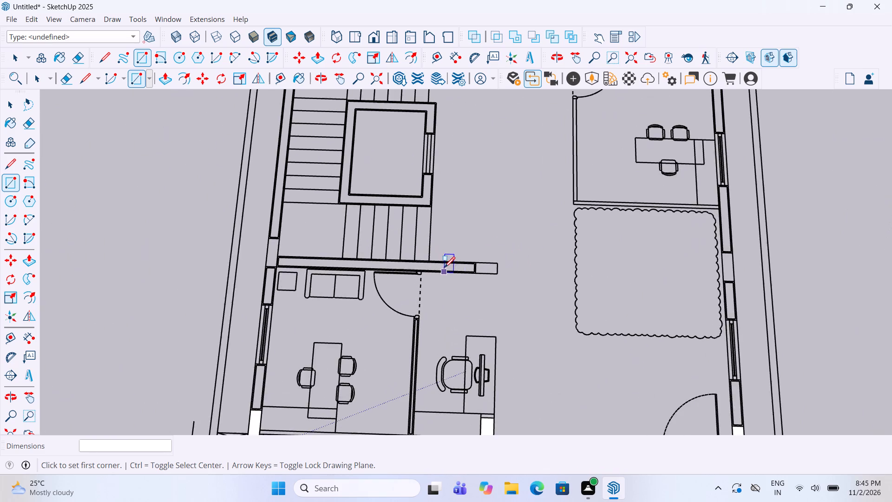
{"action": "scroll", "coordinate": [482, 250], "scroll_direction": "up", "scroll_amount": 11}
{"action": "left_click", "coordinate": [468, 278]}
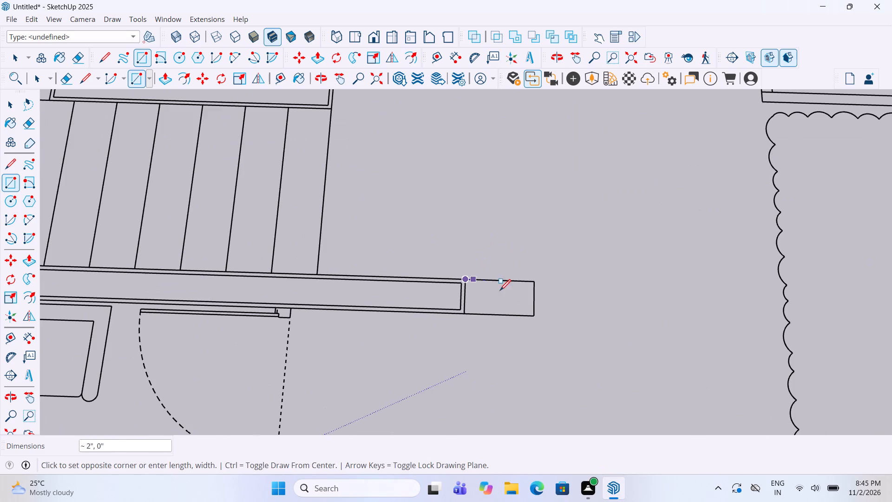
{"action": "left_click", "coordinate": [533, 315]}
Draw a rectangle over the side-wall column where the wall between the staircase and front office begins.
{"action": "scroll", "coordinate": [682, 291], "scroll_direction": "down", "scroll_amount": 6}
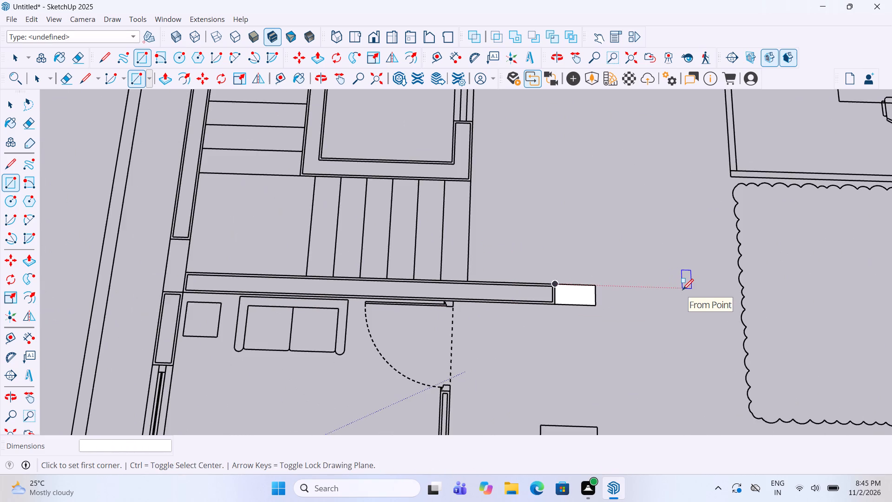
{"action": "scroll", "coordinate": [682, 291], "scroll_direction": "down", "scroll_amount": 6}
{"action": "scroll", "coordinate": [383, 279], "scroll_direction": "up", "scroll_amount": 10}
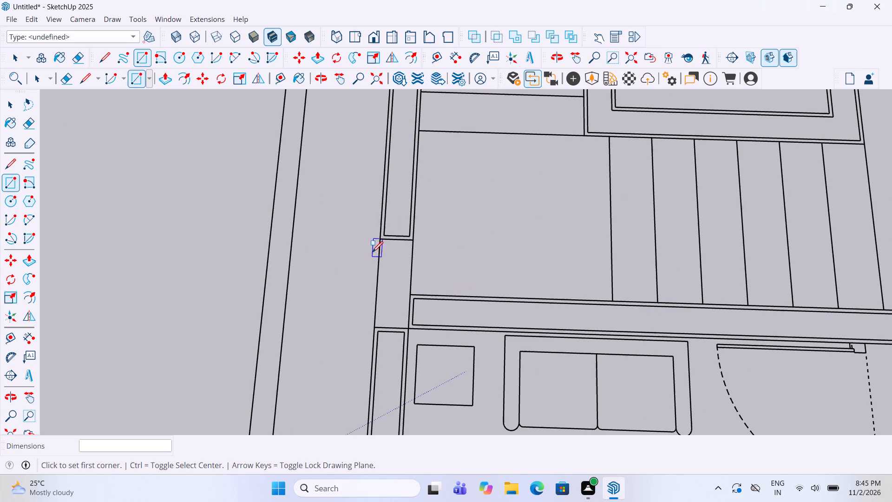
{"action": "left_click", "coordinate": [379, 241]}
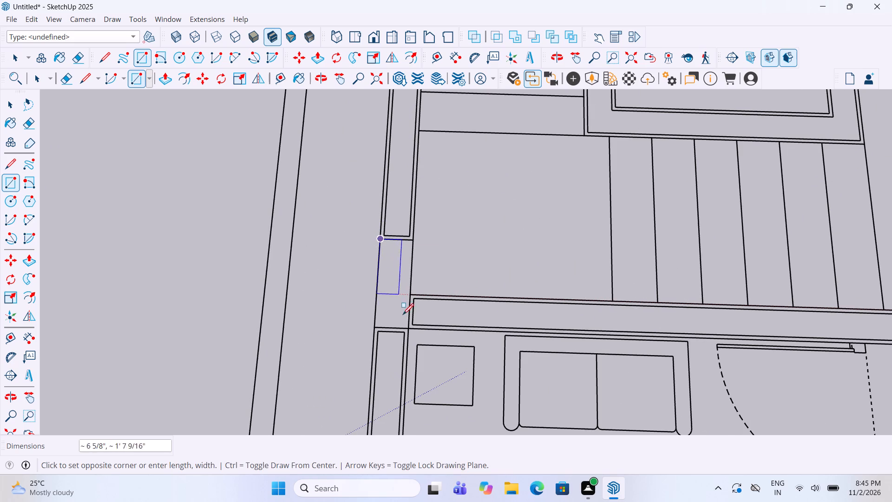
{"action": "left_click", "coordinate": [407, 327]}
Draw a rectangle over the side-wall column at the other end of the staircase, where the rear room's wall begins.
{"action": "scroll", "coordinate": [392, 350], "scroll_direction": "down", "scroll_amount": 13}
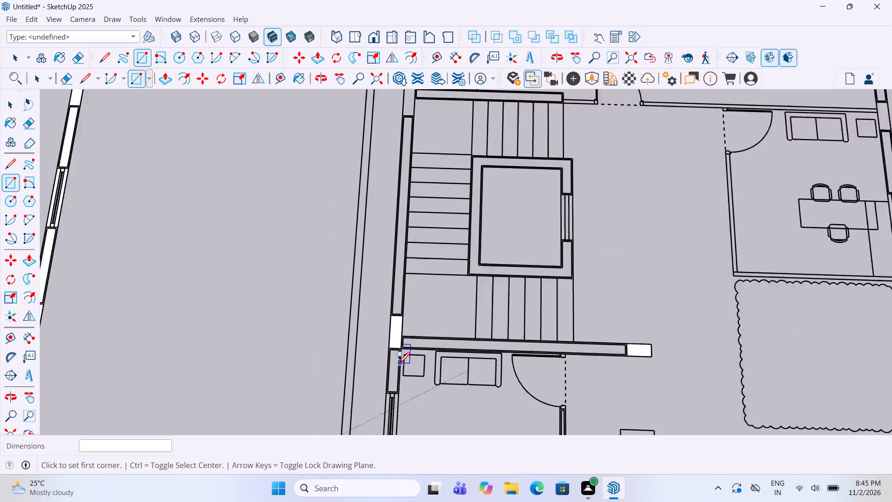
{"action": "scroll", "coordinate": [399, 364], "scroll_direction": "down", "scroll_amount": 7}
{"action": "scroll", "coordinate": [409, 219], "scroll_direction": "up", "scroll_amount": 9}
{"action": "scroll", "coordinate": [396, 258], "scroll_direction": "up", "scroll_amount": 9}
{"action": "left_click", "coordinate": [399, 251]}
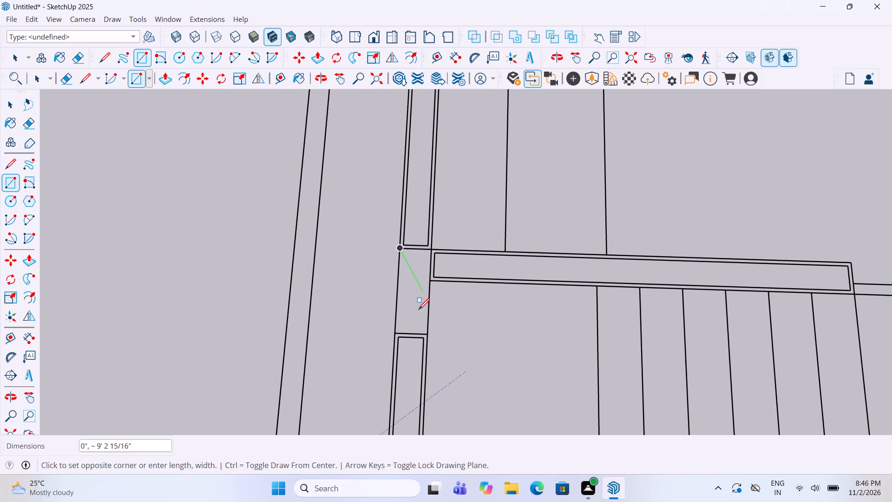
{"action": "left_click", "coordinate": [428, 334]}
Draw a rectangle about 1 ft 6 in long over the rear corner column beside the toilet, restarting the Rectangle tool once.
{"action": "scroll", "coordinate": [459, 350], "scroll_direction": "down", "scroll_amount": 11}
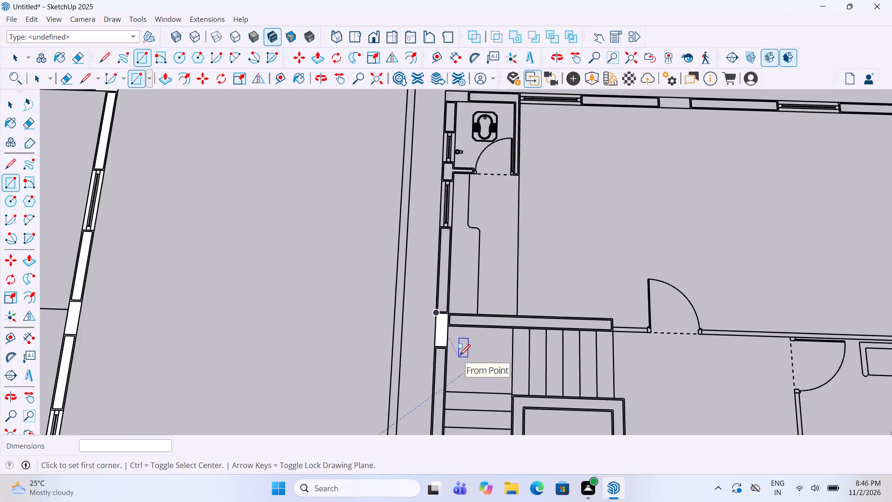
{"action": "scroll", "coordinate": [459, 357], "scroll_direction": "down", "scroll_amount": 10}
{"action": "scroll", "coordinate": [455, 238], "scroll_direction": "up", "scroll_amount": 16}
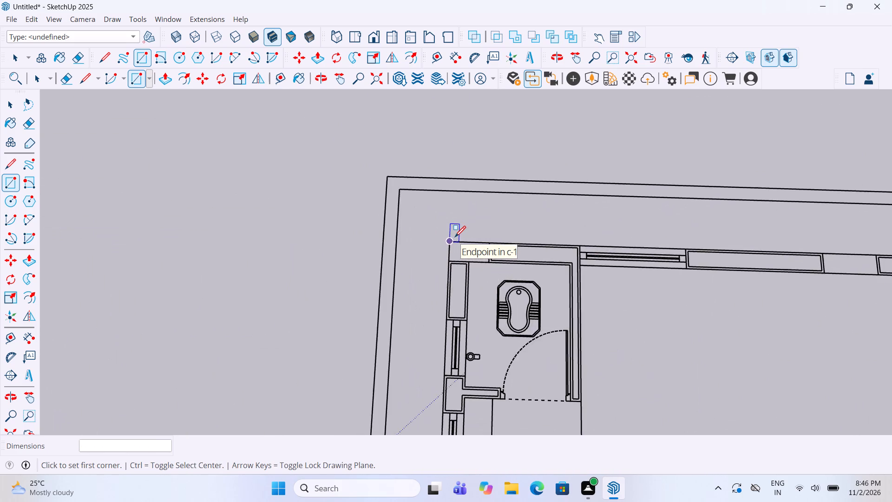
{"action": "scroll", "coordinate": [455, 238], "scroll_direction": "up", "scroll_amount": 4}
{"action": "left_click", "coordinate": [455, 238]}
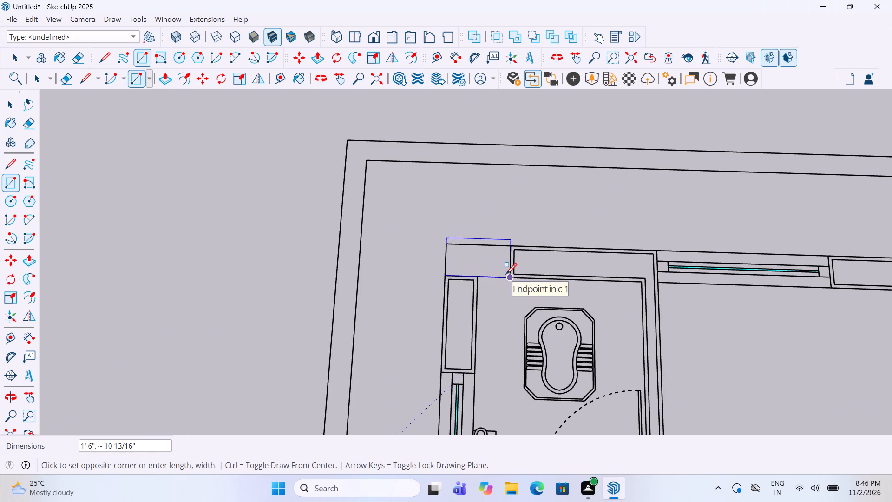
{"action": "left_click", "coordinate": [7, 183]}
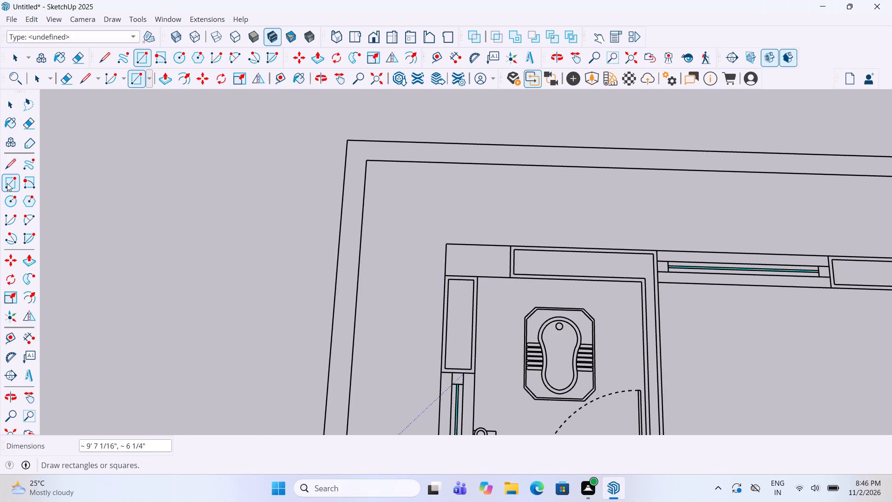
{"action": "left_click", "coordinate": [449, 243]}
{"action": "left_click", "coordinate": [506, 275]}
Draw a 2 ft by 9 in rectangle over the middle column of the rear wall.
{"action": "scroll", "coordinate": [372, 273], "scroll_direction": "down", "scroll_amount": 6}
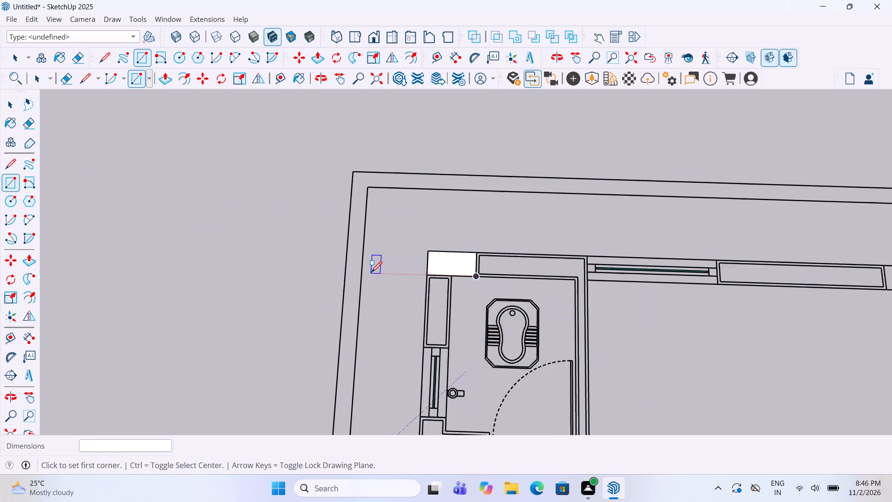
{"action": "scroll", "coordinate": [371, 273], "scroll_direction": "down", "scroll_amount": 5}
{"action": "scroll", "coordinate": [671, 266], "scroll_direction": "up", "scroll_amount": 9}
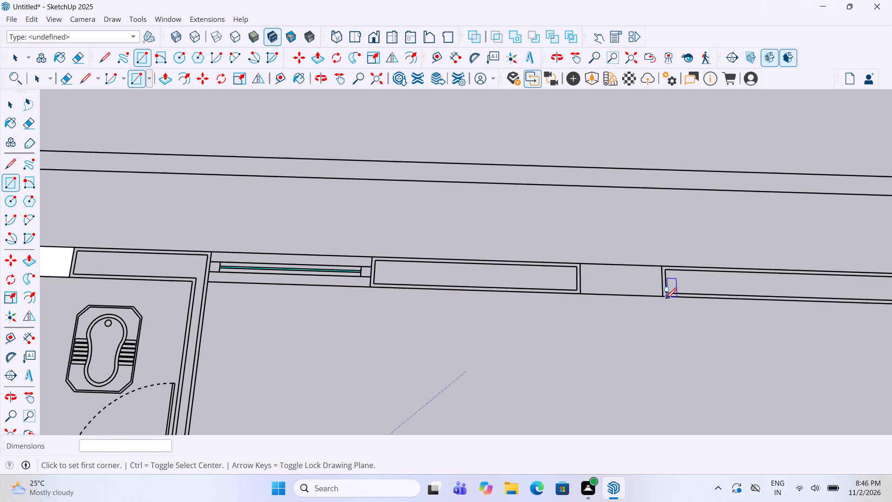
{"action": "left_click", "coordinate": [665, 300]}
{"action": "left_click", "coordinate": [583, 268]}
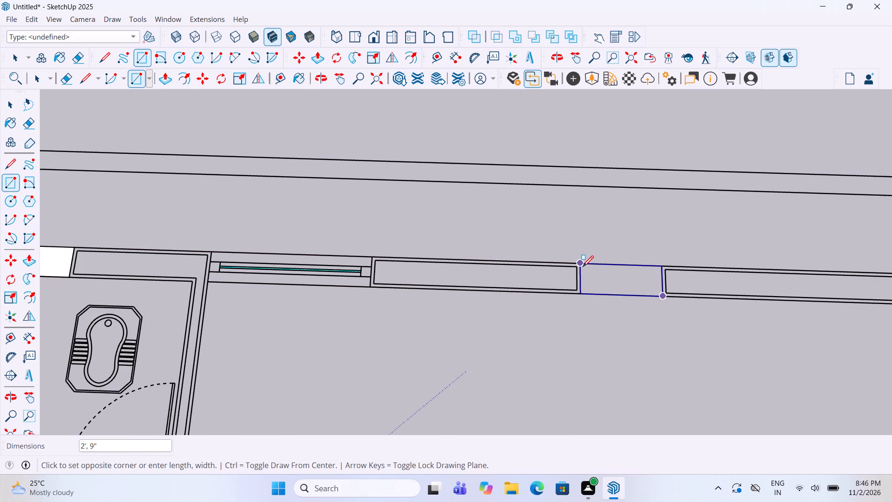
Draw a rectangle over the rear wall's corner column at the end opposite the toilet.
{"action": "scroll", "coordinate": [459, 279], "scroll_direction": "down", "scroll_amount": 19}
{"action": "scroll", "coordinate": [622, 286], "scroll_direction": "up", "scroll_amount": 5}
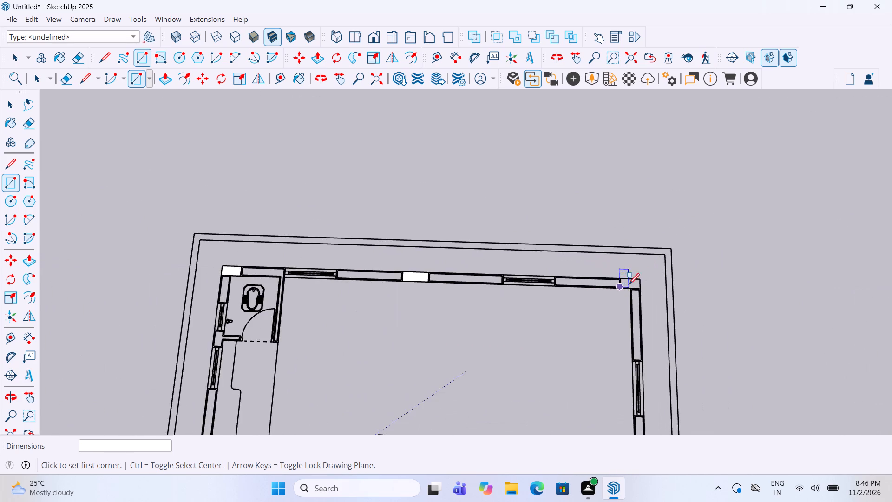
{"action": "scroll", "coordinate": [638, 285], "scroll_direction": "up", "scroll_amount": 13}
{"action": "left_click", "coordinate": [643, 296]}
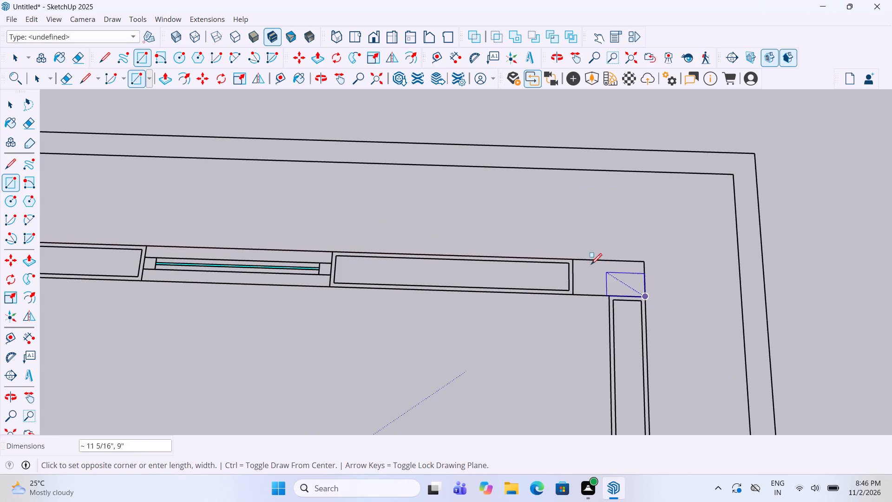
{"action": "left_click", "coordinate": [573, 261]}
Draw a 9 in by 2 ft rectangle over the side-wall column where the rear room's partition meets the sofa office.
{"action": "scroll", "coordinate": [562, 237], "scroll_direction": "down", "scroll_amount": 15}
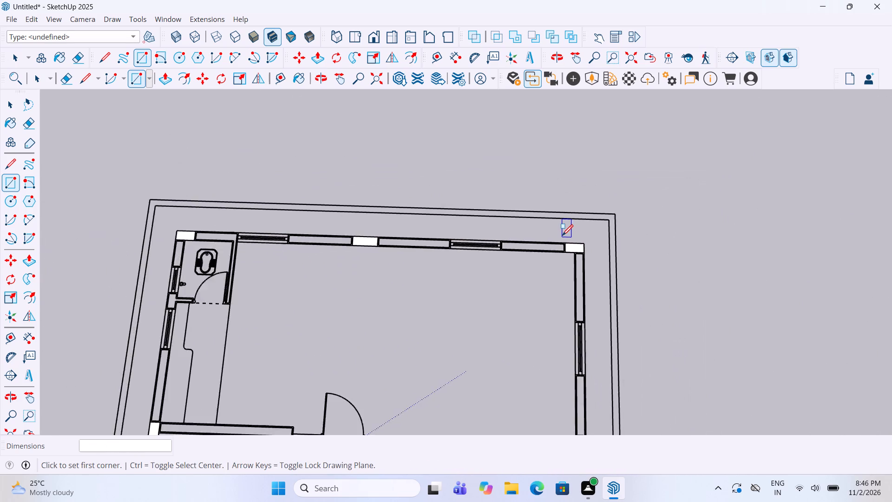
{"action": "scroll", "coordinate": [562, 237], "scroll_direction": "down", "scroll_amount": 4}
{"action": "scroll", "coordinate": [578, 383], "scroll_direction": "up", "scroll_amount": 13}
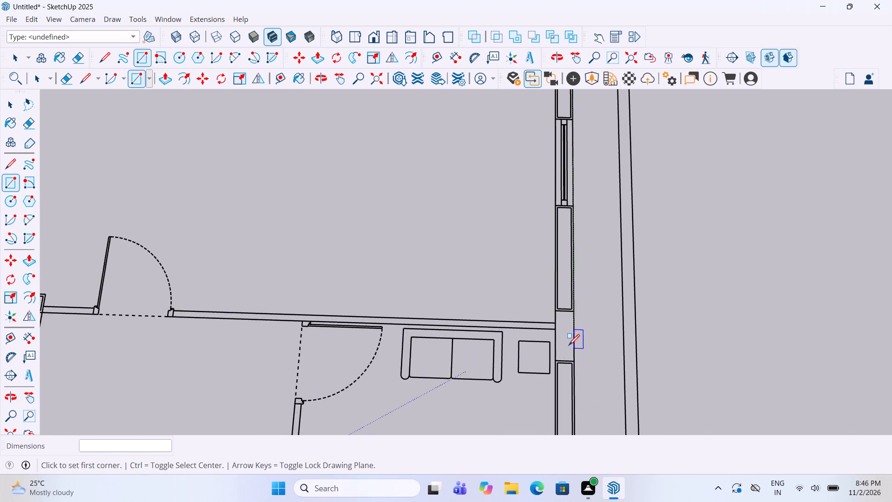
{"action": "scroll", "coordinate": [569, 346], "scroll_direction": "up", "scroll_amount": 3}
{"action": "left_click", "coordinate": [577, 370]}
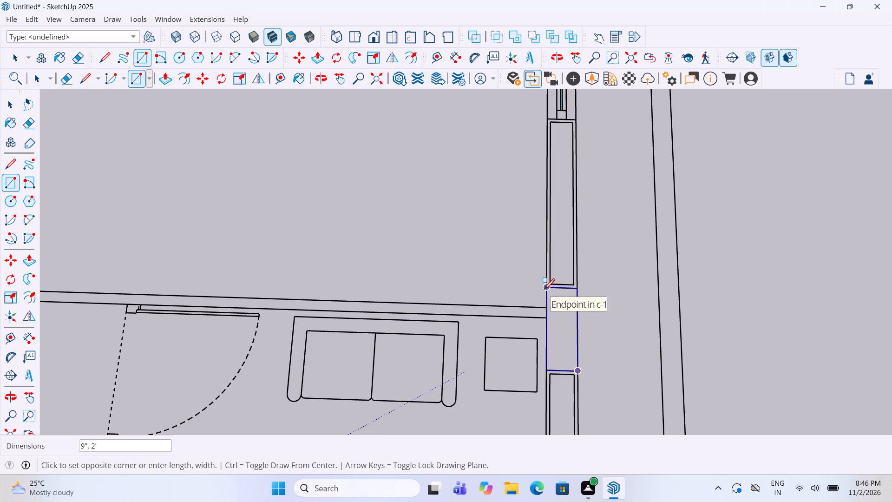
{"action": "left_click", "coordinate": [544, 291]}
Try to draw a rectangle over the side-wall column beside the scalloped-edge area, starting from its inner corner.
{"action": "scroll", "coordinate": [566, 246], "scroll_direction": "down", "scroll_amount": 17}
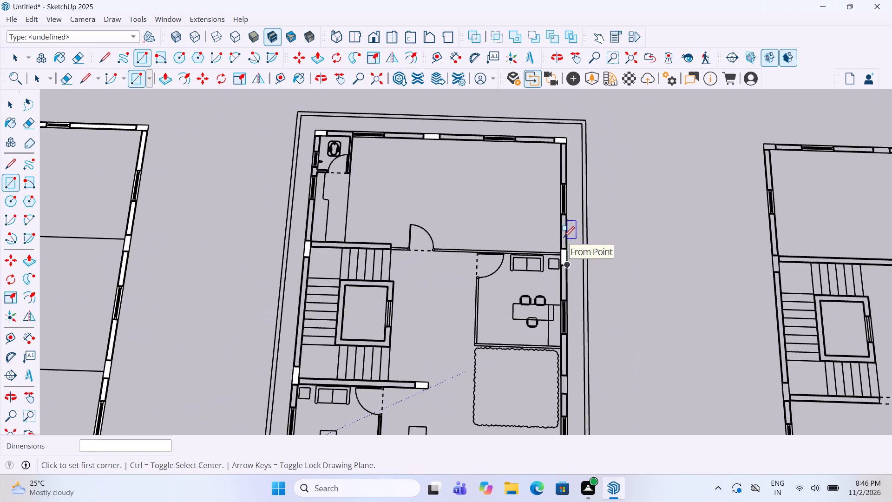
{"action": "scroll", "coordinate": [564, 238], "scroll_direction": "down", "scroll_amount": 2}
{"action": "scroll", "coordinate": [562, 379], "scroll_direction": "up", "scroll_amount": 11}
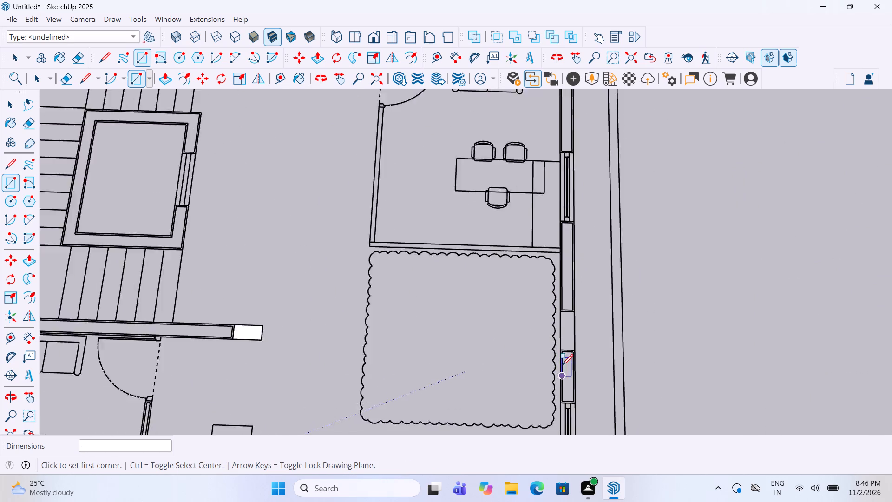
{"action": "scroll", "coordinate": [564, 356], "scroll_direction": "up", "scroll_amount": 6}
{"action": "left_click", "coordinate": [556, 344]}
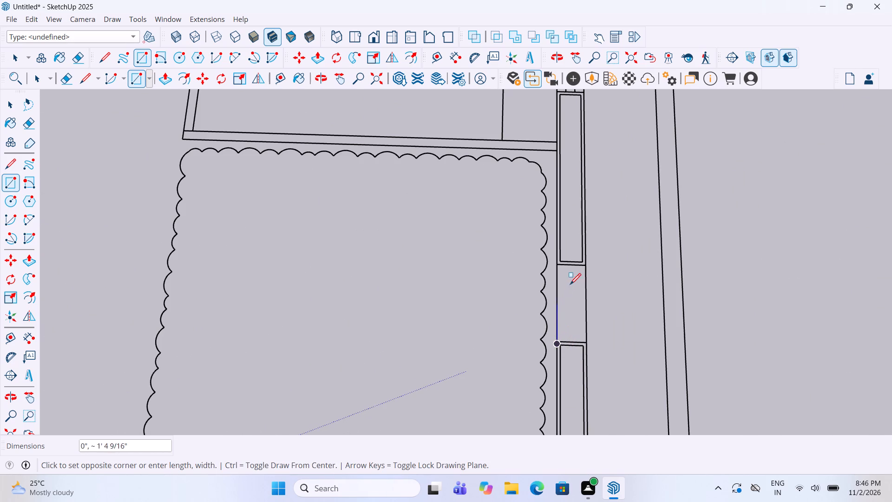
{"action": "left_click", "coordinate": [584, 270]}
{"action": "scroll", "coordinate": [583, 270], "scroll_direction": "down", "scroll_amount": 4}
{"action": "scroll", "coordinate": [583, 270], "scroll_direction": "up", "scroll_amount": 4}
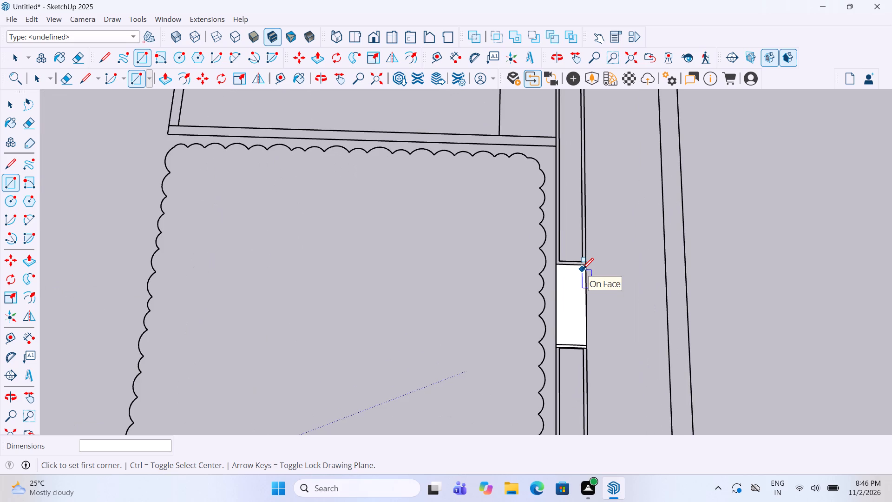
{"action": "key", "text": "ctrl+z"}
Draw a rectangle over the side-wall column beside the scalloped-edge area, from its outer corner to the opposite inner corner.
{"action": "left_click", "coordinate": [589, 343]}
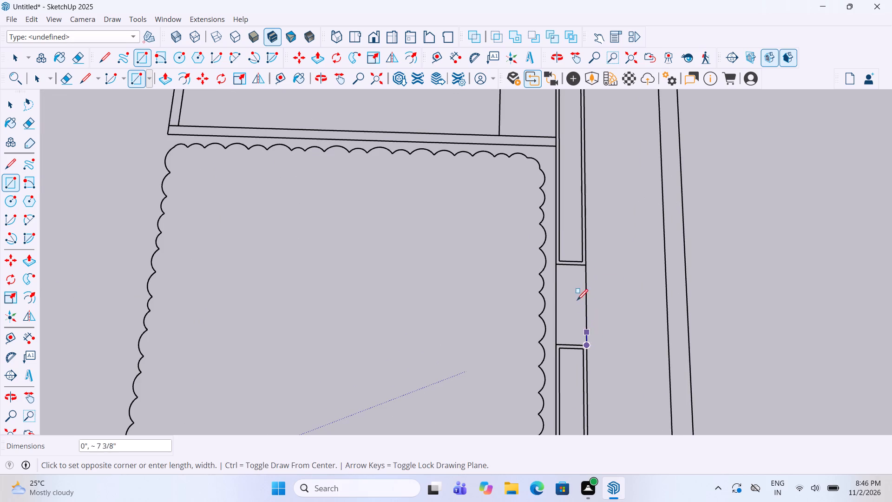
{"action": "left_click", "coordinate": [557, 267]}
On the washroom floor plan, draw a 1 ft 6 in by 9 in rectangle over the rear wall's corner column on the staircase side.
{"action": "scroll", "coordinate": [553, 263], "scroll_direction": "down", "scroll_amount": 12}
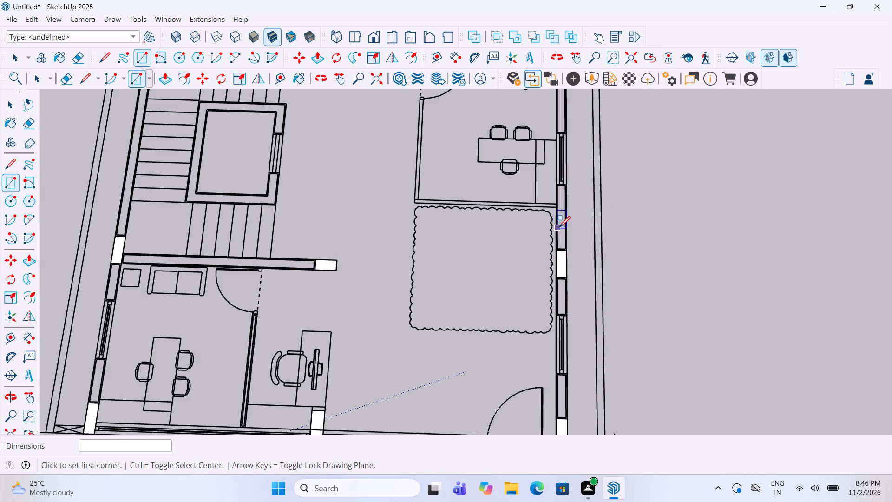
{"action": "scroll", "coordinate": [559, 228], "scroll_direction": "down", "scroll_amount": 3}
{"action": "scroll", "coordinate": [478, 319], "scroll_direction": "down", "scroll_amount": 6}
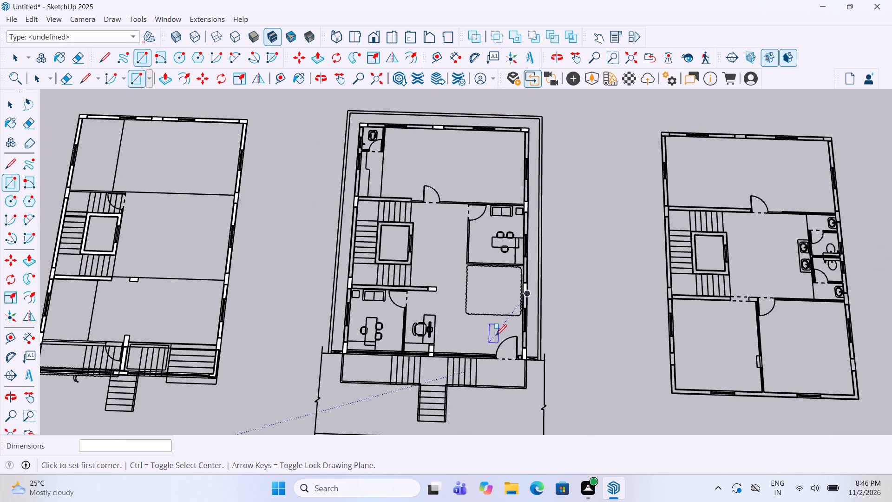
{"action": "scroll", "coordinate": [478, 172], "scroll_direction": "up", "scroll_amount": 6}
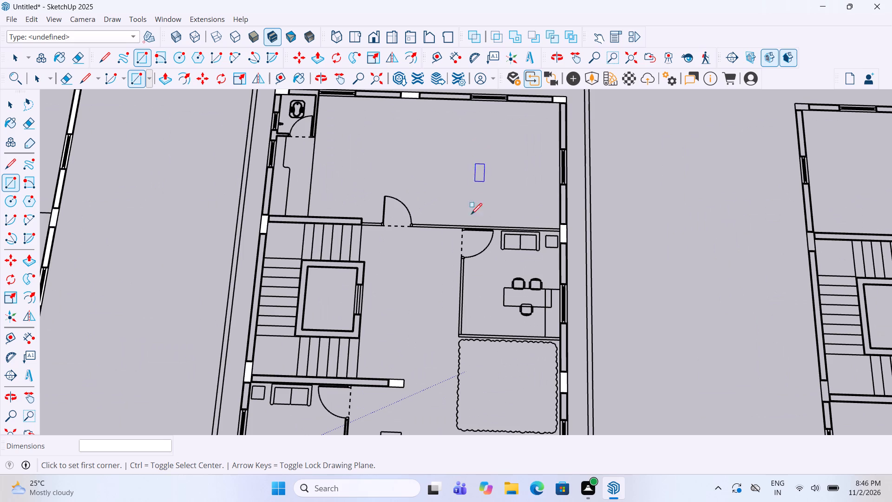
{"action": "scroll", "coordinate": [475, 279], "scroll_direction": "down", "scroll_amount": 5}
{"action": "scroll", "coordinate": [513, 245], "scroll_direction": "down", "scroll_amount": 2}
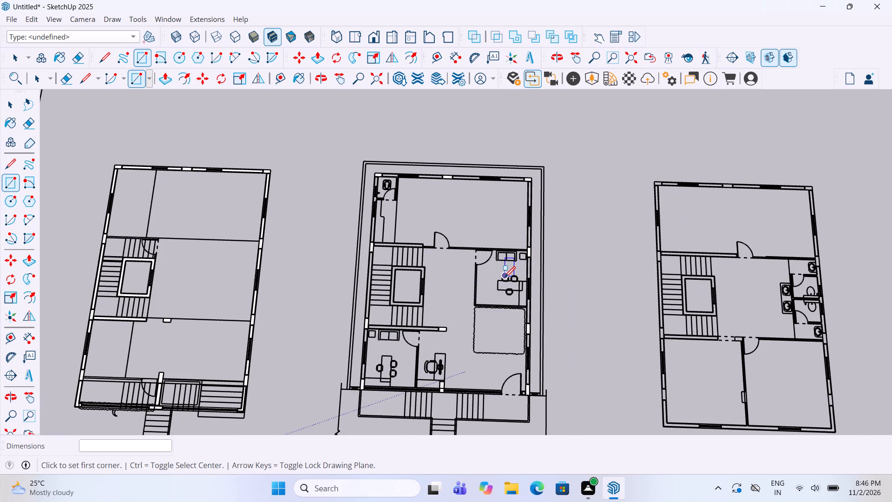
{"action": "scroll", "coordinate": [413, 297], "scroll_direction": "down", "scroll_amount": 6}
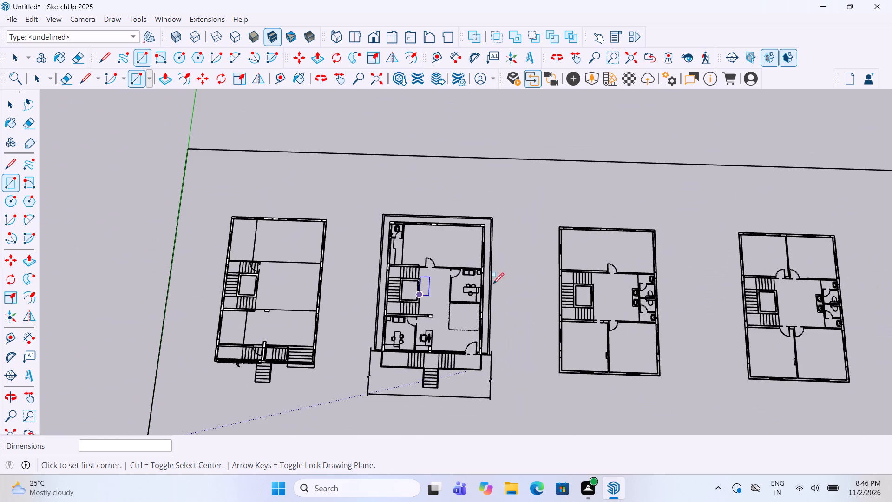
{"action": "scroll", "coordinate": [634, 231], "scroll_direction": "up", "scroll_amount": 4}
{"action": "scroll", "coordinate": [552, 224], "scroll_direction": "up", "scroll_amount": 9}
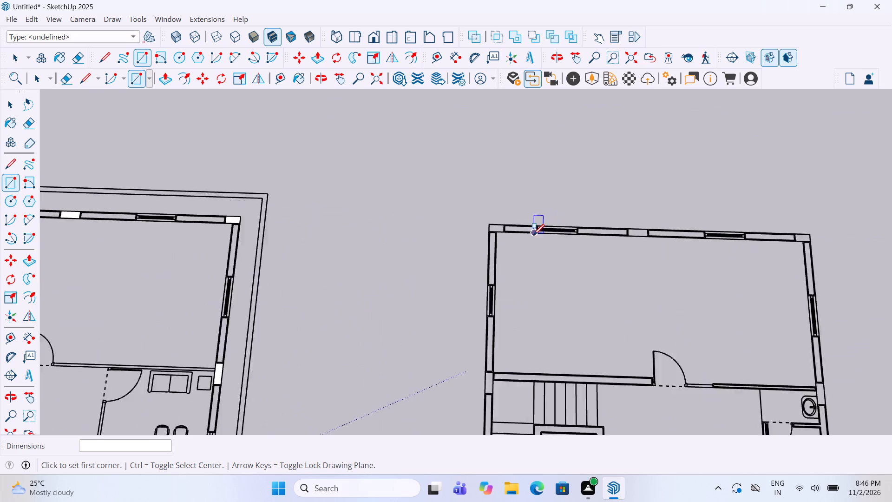
{"action": "scroll", "coordinate": [533, 236], "scroll_direction": "up", "scroll_amount": 7}
{"action": "scroll", "coordinate": [465, 222], "scroll_direction": "up", "scroll_amount": 10}
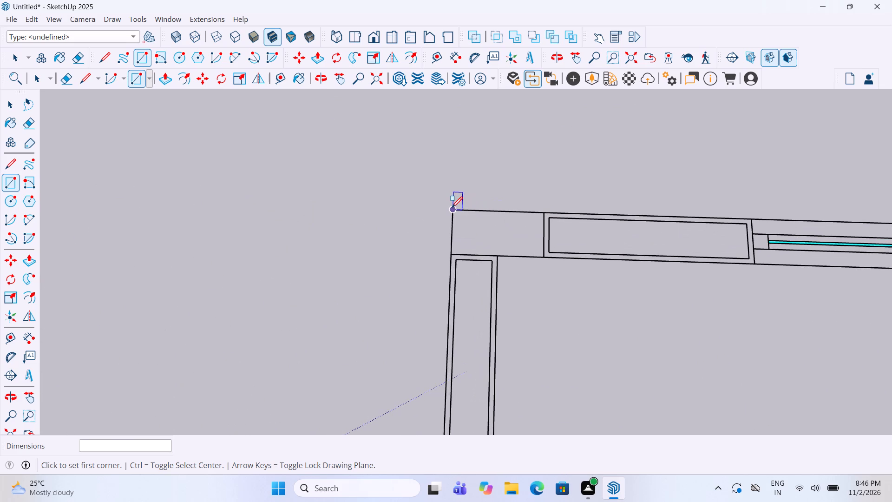
{"action": "left_click", "coordinate": [452, 209]}
{"action": "left_click", "coordinate": [545, 258]}
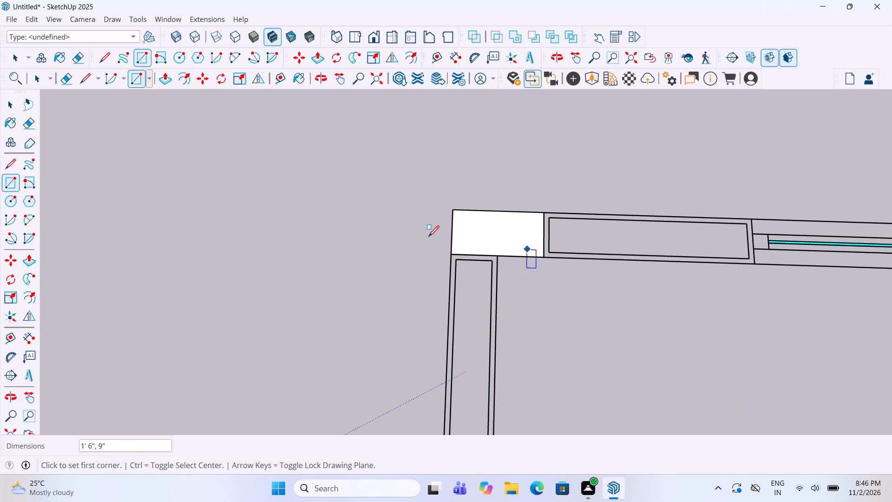
Draw a rectangle over the middle column of the washroom plan's rear wall, between its two windows.
{"action": "scroll", "coordinate": [413, 241], "scroll_direction": "down", "scroll_amount": 17}
{"action": "scroll", "coordinate": [661, 229], "scroll_direction": "up", "scroll_amount": 5}
{"action": "scroll", "coordinate": [603, 255], "scroll_direction": "up", "scroll_amount": 11}
{"action": "left_click", "coordinate": [583, 258]}
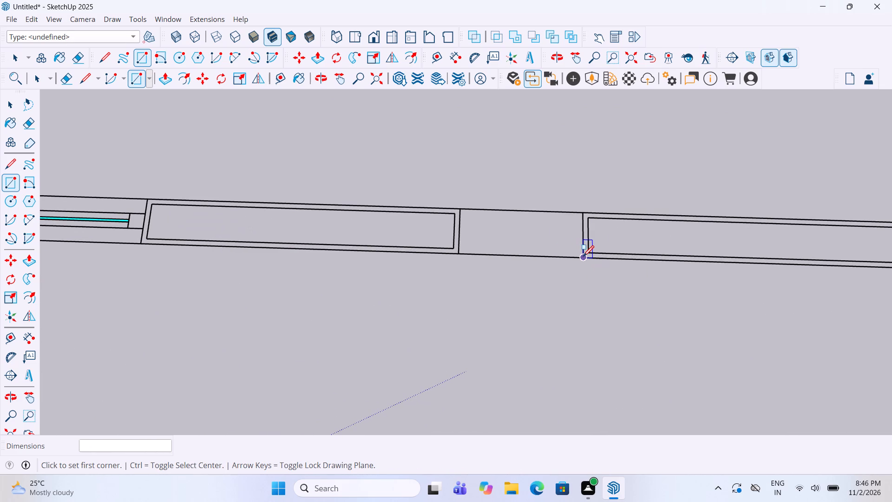
{"action": "left_click", "coordinate": [460, 212]}
Draw a rectangle over the rear wall's other corner column, on the washroom side of the plan.
{"action": "scroll", "coordinate": [379, 277], "scroll_direction": "down", "scroll_amount": 18}
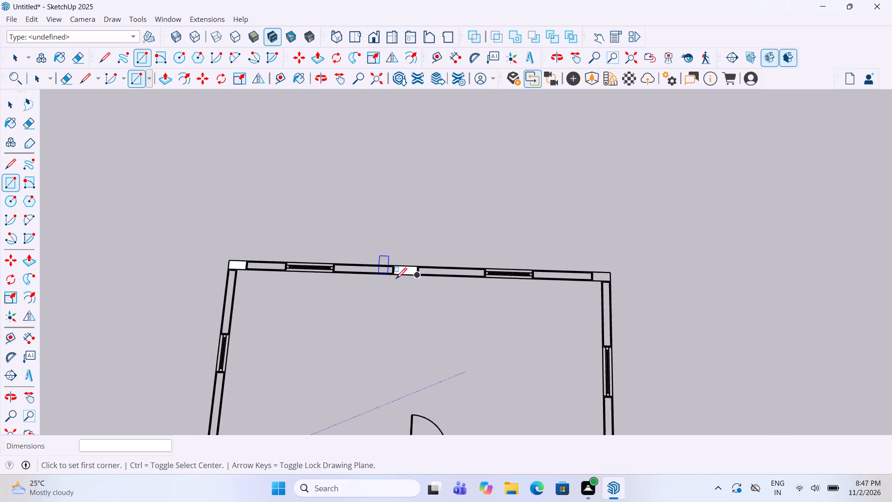
{"action": "scroll", "coordinate": [627, 264], "scroll_direction": "up", "scroll_amount": 17}
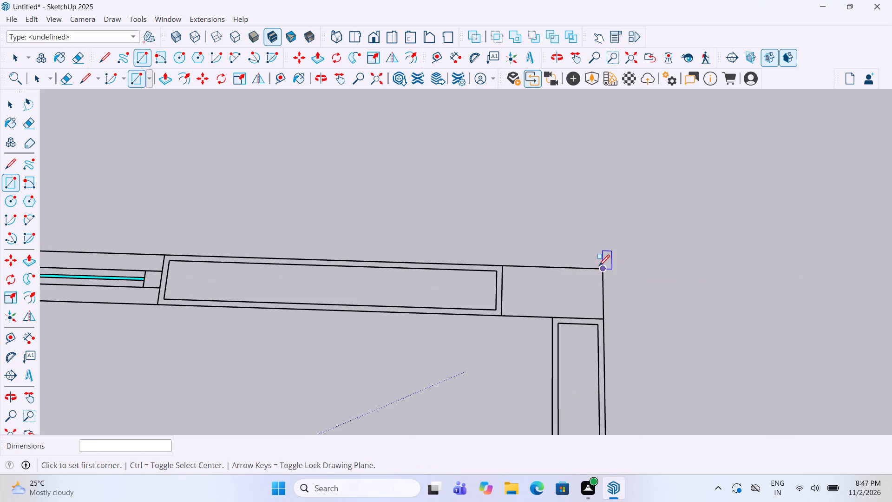
{"action": "left_click", "coordinate": [601, 267]}
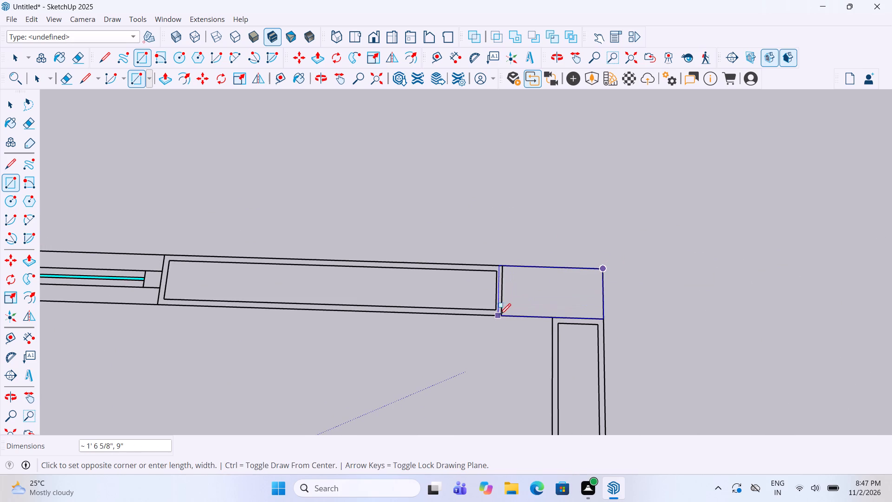
{"action": "left_click", "coordinate": [502, 315]}
Draw a 9 in by 2 ft rectangle over the side-wall column where the rear room's partition meets the washroom block.
{"action": "scroll", "coordinate": [513, 222], "scroll_direction": "down", "scroll_amount": 18}
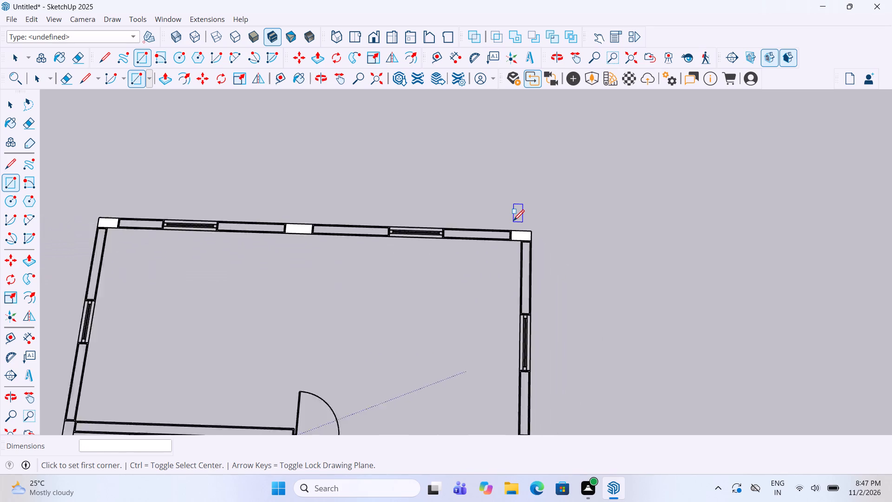
{"action": "scroll", "coordinate": [513, 222], "scroll_direction": "down", "scroll_amount": 5}
{"action": "scroll", "coordinate": [525, 374], "scroll_direction": "up", "scroll_amount": 5}
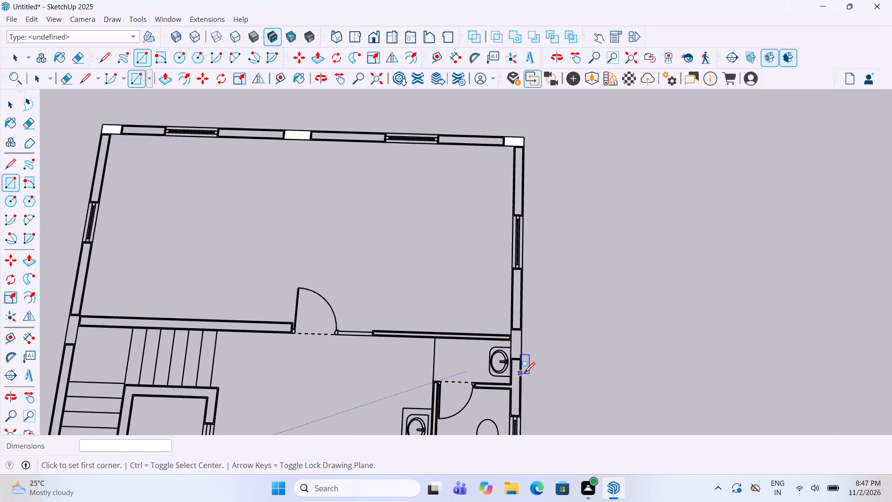
{"action": "scroll", "coordinate": [523, 375], "scroll_direction": "up", "scroll_amount": 15}
{"action": "left_click", "coordinate": [521, 340]}
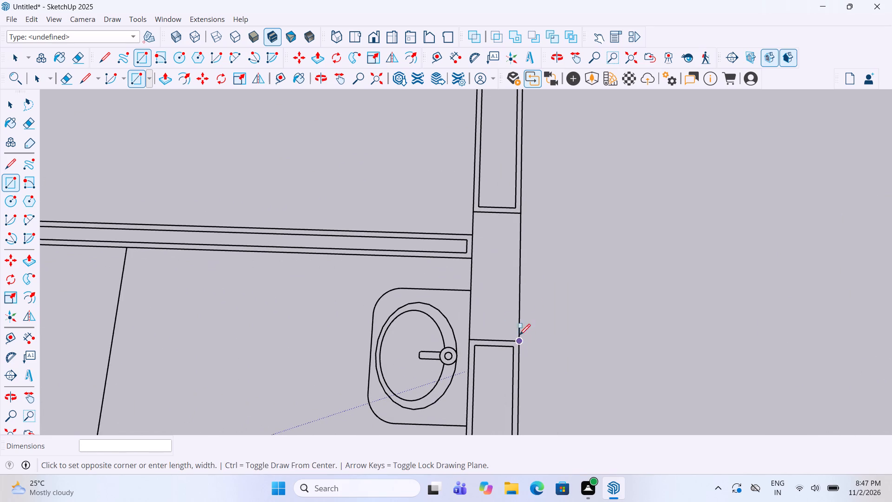
{"action": "left_click", "coordinate": [473, 216]}
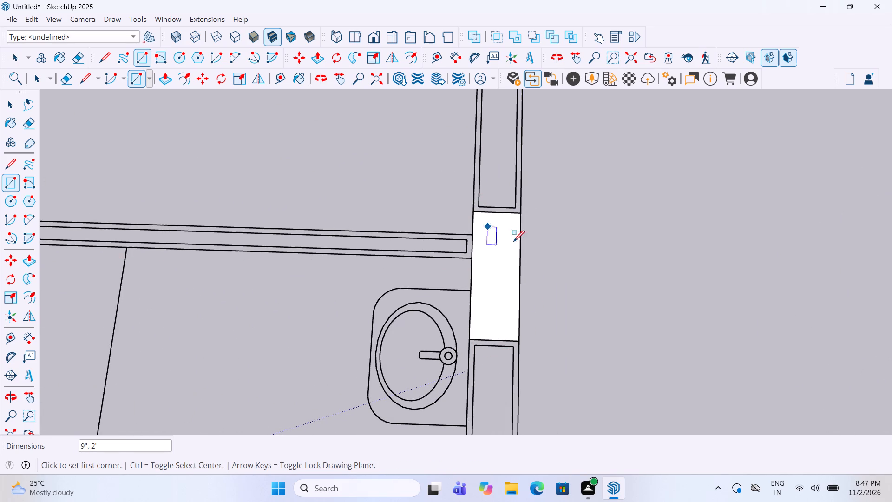
Draw a 9 in by 2 ft rectangle over the side-wall column where the front room's partition meets the washroom block.
{"action": "scroll", "coordinate": [547, 231], "scroll_direction": "down", "scroll_amount": 17}
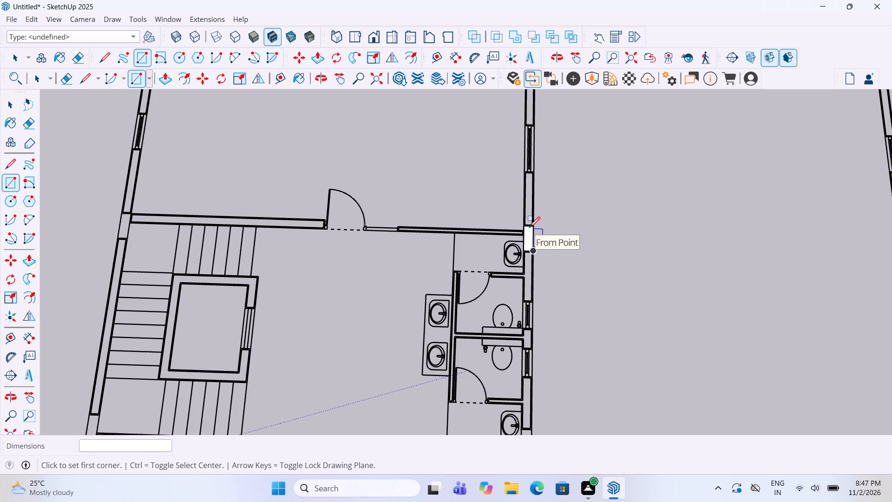
{"action": "scroll", "coordinate": [529, 229], "scroll_direction": "down", "scroll_amount": 6}
{"action": "scroll", "coordinate": [522, 331], "scroll_direction": "down", "scroll_amount": 1}
{"action": "scroll", "coordinate": [529, 374], "scroll_direction": "up", "scroll_amount": 9}
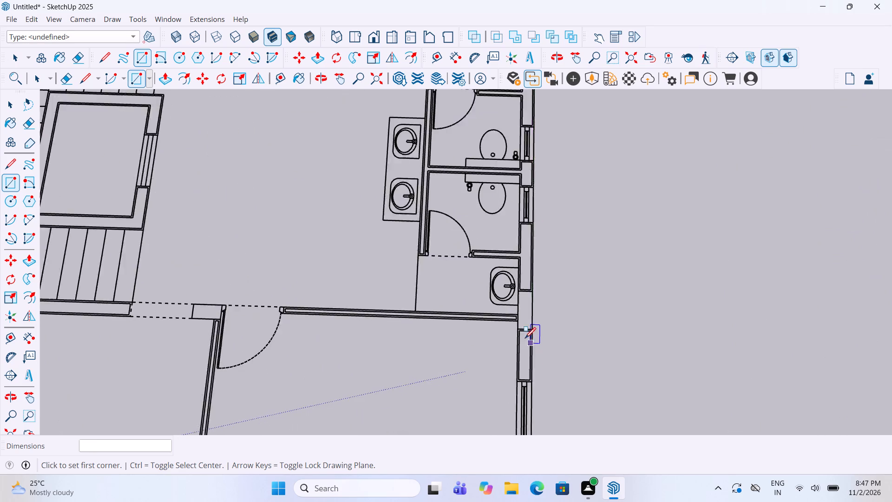
{"action": "scroll", "coordinate": [525, 339], "scroll_direction": "up", "scroll_amount": 2}
{"action": "scroll", "coordinate": [522, 291], "scroll_direction": "up", "scroll_amount": 10}
{"action": "left_click", "coordinate": [511, 279]}
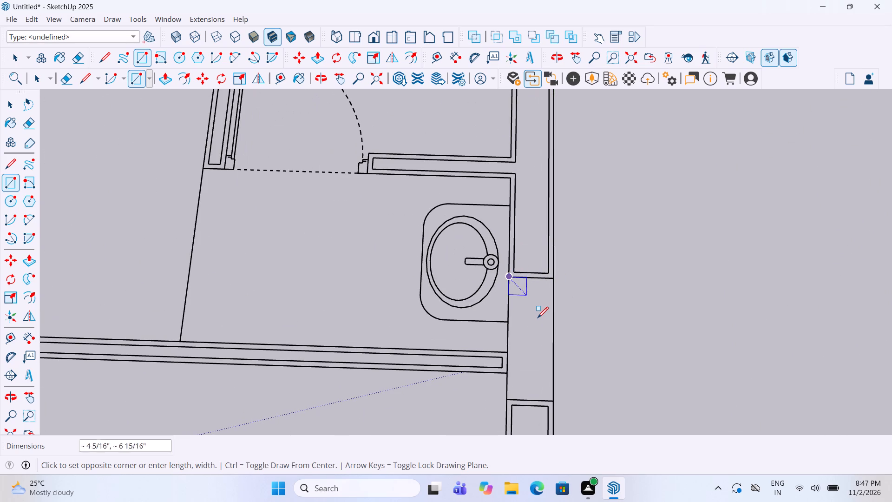
{"action": "left_click", "coordinate": [553, 401]}
Draw a rectangle over the washroom-side wall's column in the front room, between the window and the front corner.
{"action": "scroll", "coordinate": [535, 238], "scroll_direction": "down", "scroll_amount": 11}
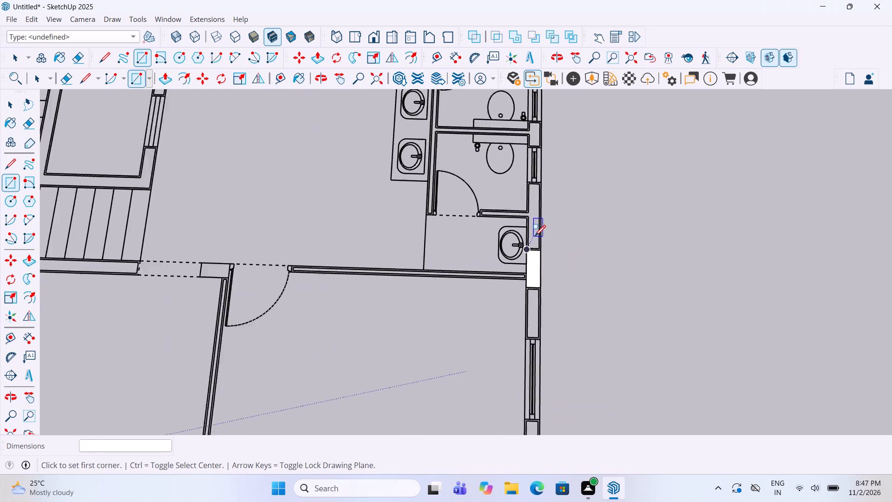
{"action": "scroll", "coordinate": [535, 237], "scroll_direction": "down", "scroll_amount": 13}
{"action": "scroll", "coordinate": [536, 348], "scroll_direction": "up", "scroll_amount": 5}
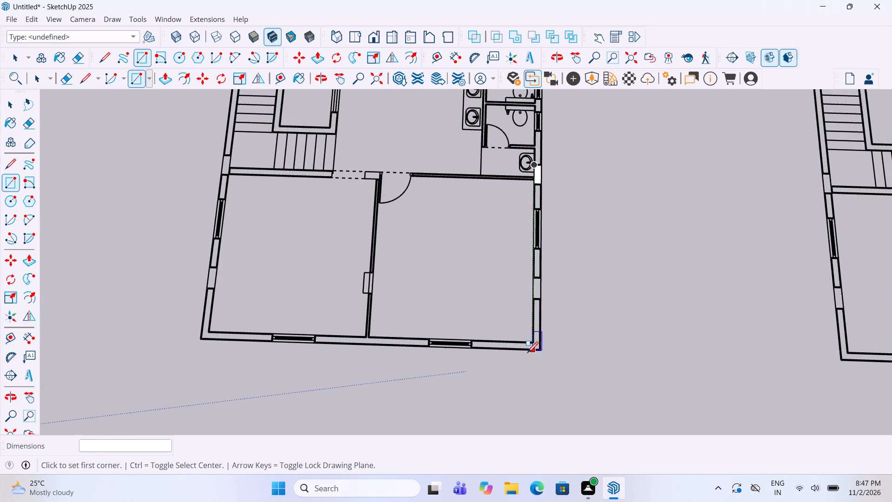
{"action": "scroll", "coordinate": [528, 353], "scroll_direction": "up", "scroll_amount": 2}
{"action": "scroll", "coordinate": [535, 265], "scroll_direction": "up", "scroll_amount": 8}
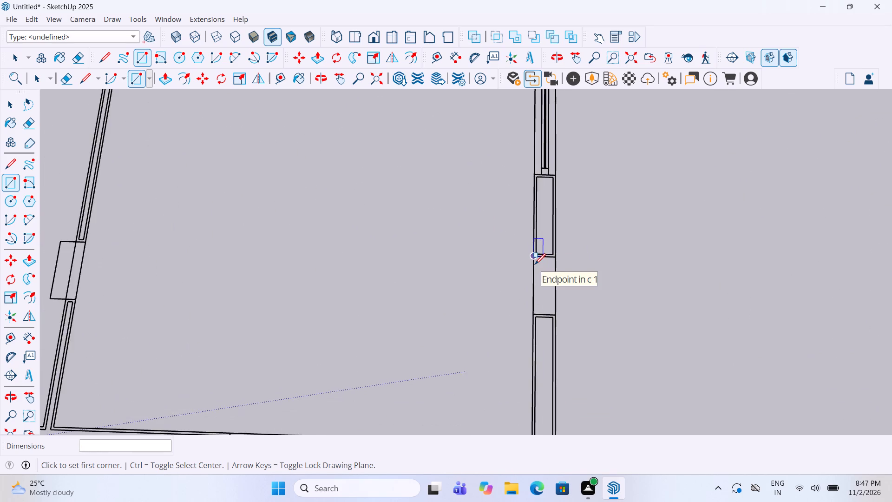
{"action": "scroll", "coordinate": [535, 265], "scroll_direction": "up", "scroll_amount": 2}
{"action": "left_click", "coordinate": [539, 255]}
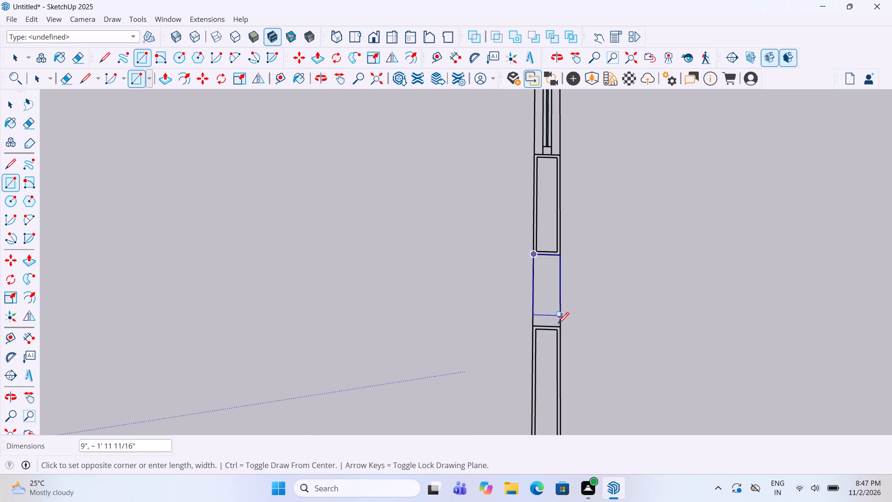
{"action": "left_click", "coordinate": [558, 326]}
Draw a rectangle over the full column projecting from the partition between the two front rooms.
{"action": "scroll", "coordinate": [662, 246], "scroll_direction": "down", "scroll_amount": 10}
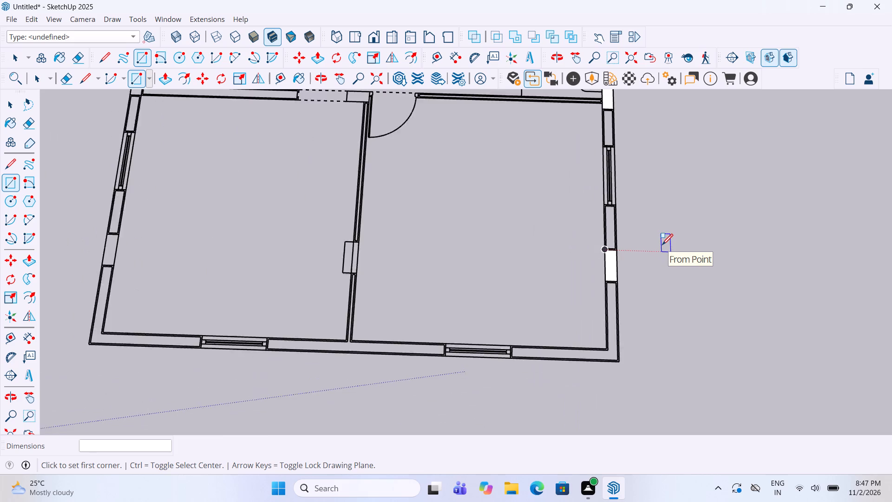
{"action": "scroll", "coordinate": [662, 246], "scroll_direction": "down", "scroll_amount": 2}
{"action": "scroll", "coordinate": [418, 239], "scroll_direction": "up", "scroll_amount": 10}
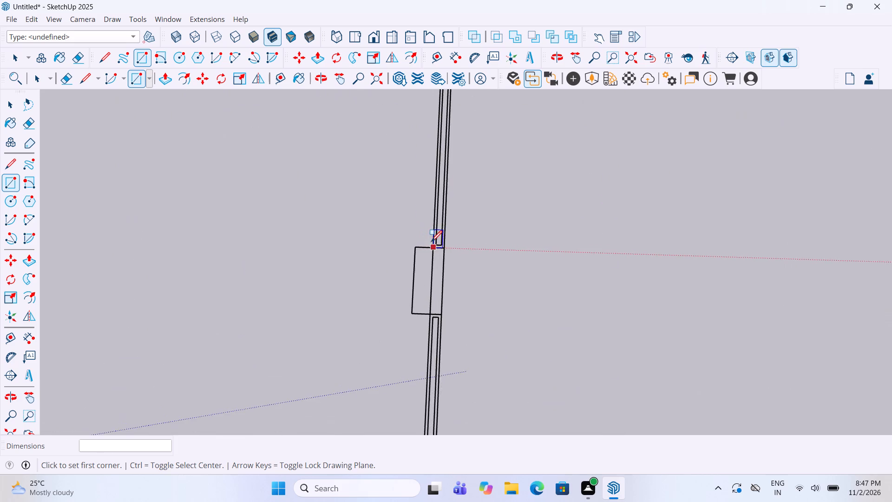
{"action": "scroll", "coordinate": [431, 243], "scroll_direction": "up", "scroll_amount": 4}
{"action": "left_click", "coordinate": [451, 250]}
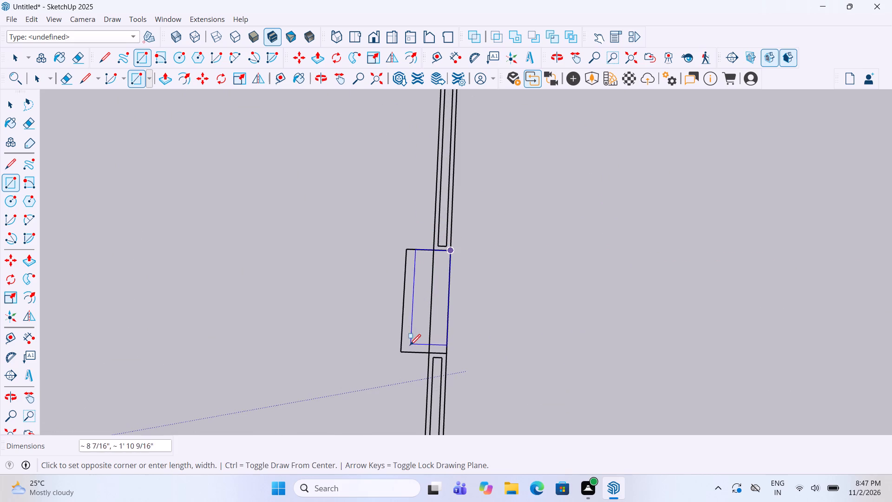
{"action": "left_click", "coordinate": [402, 352]}
Draw a rectangle over the staircase-side wall's column in the front room, between the window and the front corner.
{"action": "scroll", "coordinate": [683, 259], "scroll_direction": "down", "scroll_amount": 12}
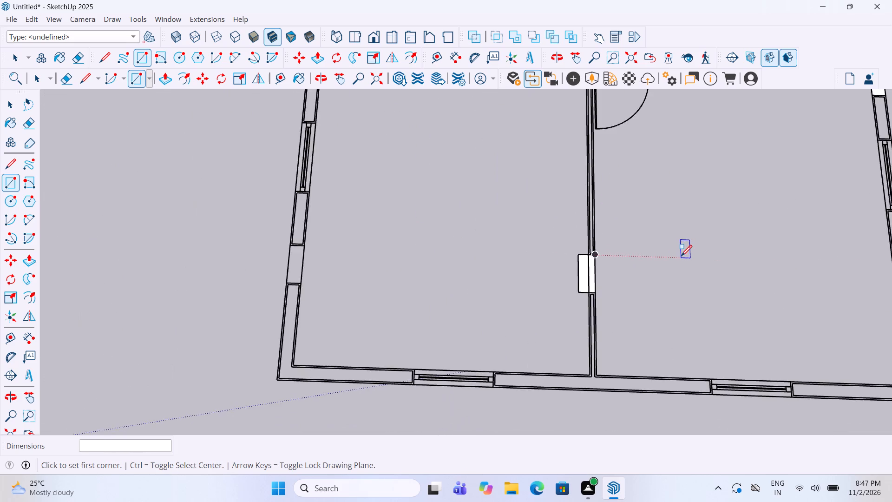
{"action": "scroll", "coordinate": [681, 257], "scroll_direction": "down", "scroll_amount": 3}
{"action": "scroll", "coordinate": [392, 226], "scroll_direction": "up", "scroll_amount": 8}
{"action": "scroll", "coordinate": [406, 300], "scroll_direction": "up", "scroll_amount": 1}
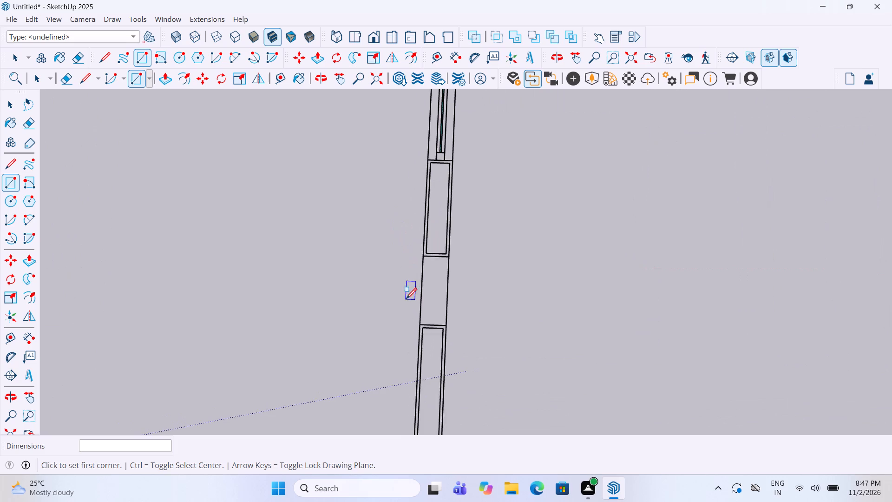
{"action": "scroll", "coordinate": [406, 300], "scroll_direction": "up", "scroll_amount": 1}
{"action": "left_click", "coordinate": [420, 329]}
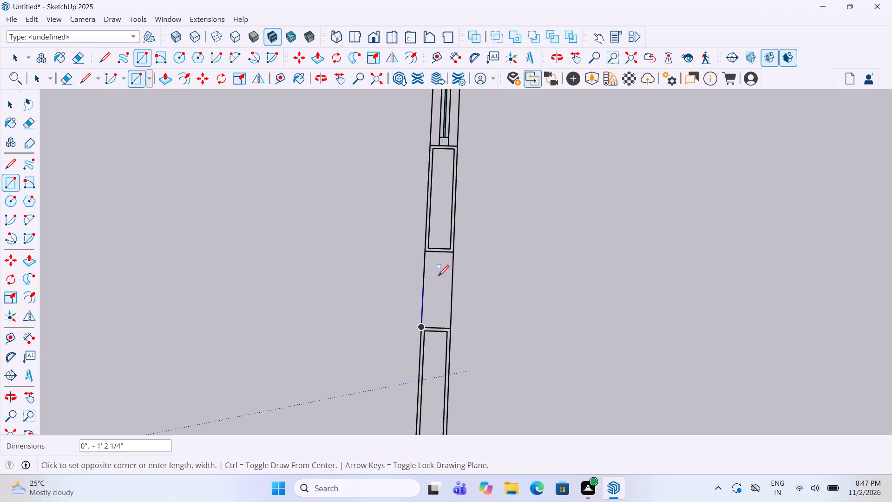
{"action": "left_click", "coordinate": [452, 251]}
Draw a 10 in by 1 ft 11 in rectangle over the side-wall column where the wall between the staircase and front room meets it.
{"action": "scroll", "coordinate": [448, 336], "scroll_direction": "down", "scroll_amount": 12}
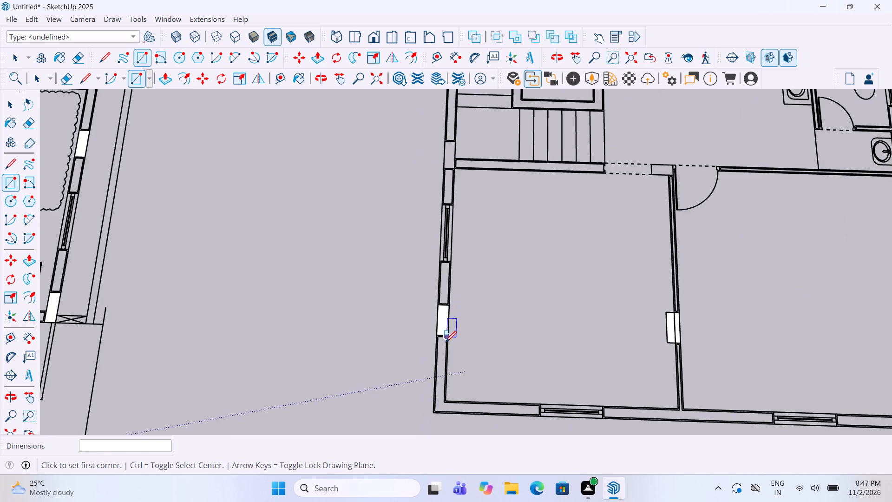
{"action": "scroll", "coordinate": [446, 343], "scroll_direction": "down", "scroll_amount": 5}
{"action": "scroll", "coordinate": [452, 234], "scroll_direction": "up", "scroll_amount": 13}
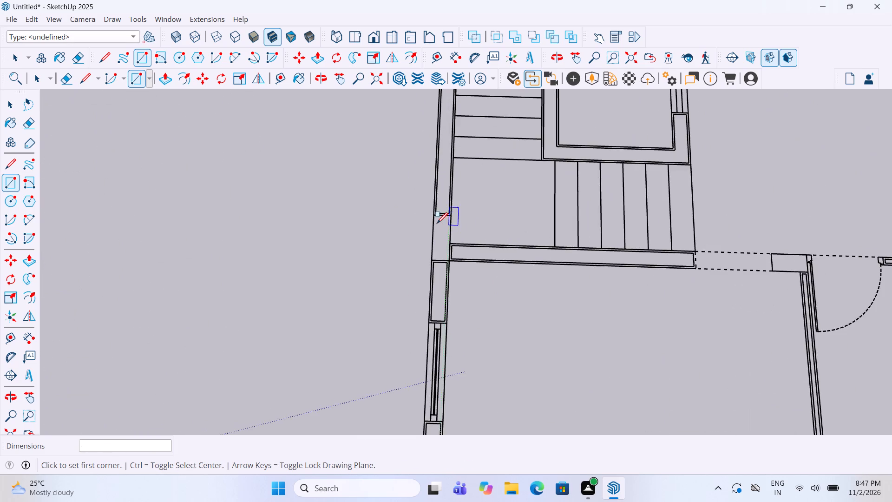
{"action": "scroll", "coordinate": [437, 225], "scroll_direction": "up", "scroll_amount": 3}
{"action": "left_click", "coordinate": [433, 210]}
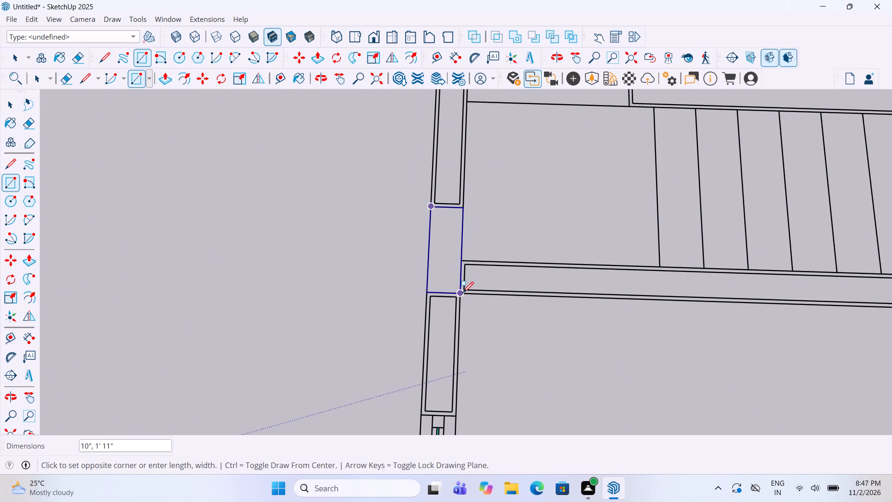
{"action": "left_click", "coordinate": [462, 297]}
Draw a 1 ft 6 in by 9 in rectangle over the column between the two openings at the front-room wall.
{"action": "scroll", "coordinate": [423, 308], "scroll_direction": "down", "scroll_amount": 11}
{"action": "scroll", "coordinate": [652, 264], "scroll_direction": "up", "scroll_amount": 4}
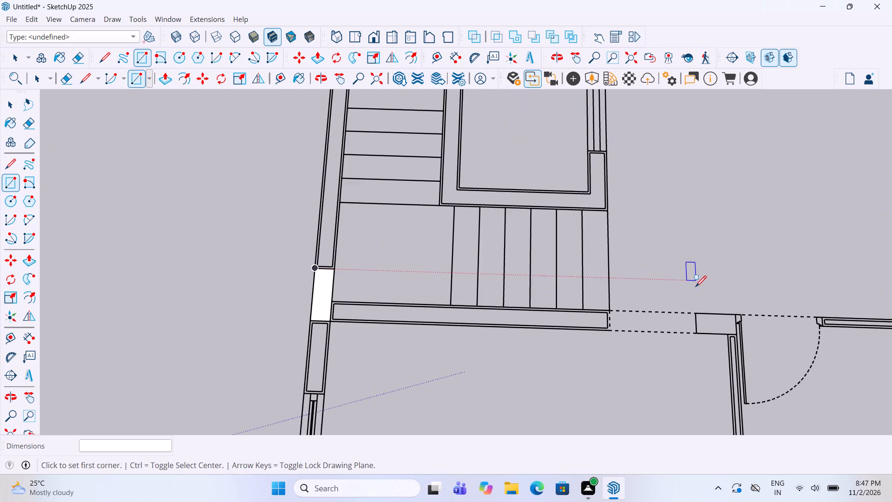
{"action": "scroll", "coordinate": [735, 318], "scroll_direction": "up", "scroll_amount": 6}
{"action": "left_click", "coordinate": [735, 312]}
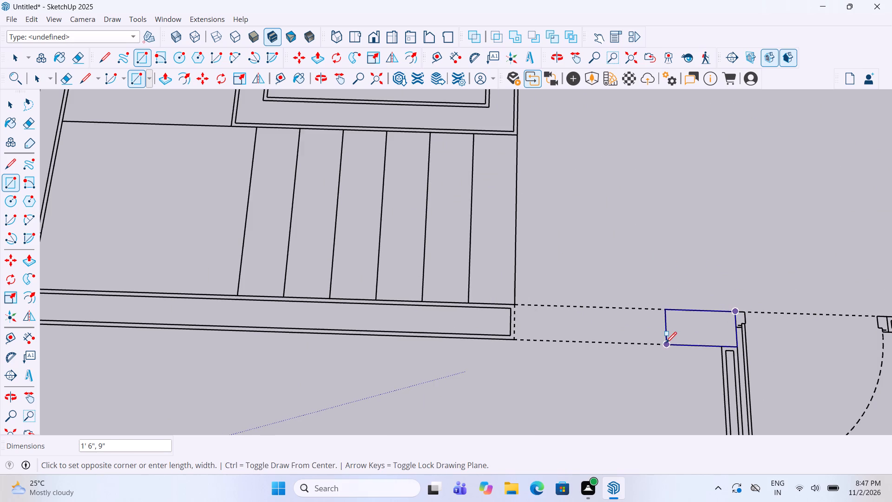
{"action": "left_click", "coordinate": [666, 344]}
Draw a 9 in by 2 ft rectangle over the side-wall column where the wall between the staircase and back room meets it.
{"action": "scroll", "coordinate": [498, 359], "scroll_direction": "down", "scroll_amount": 20}
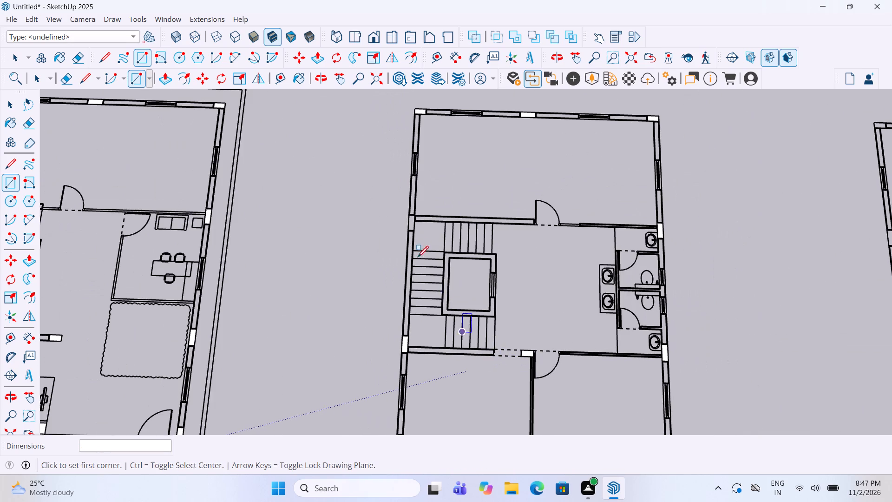
{"action": "scroll", "coordinate": [400, 188], "scroll_direction": "up", "scroll_amount": 9}
{"action": "scroll", "coordinate": [420, 243], "scroll_direction": "up", "scroll_amount": 9}
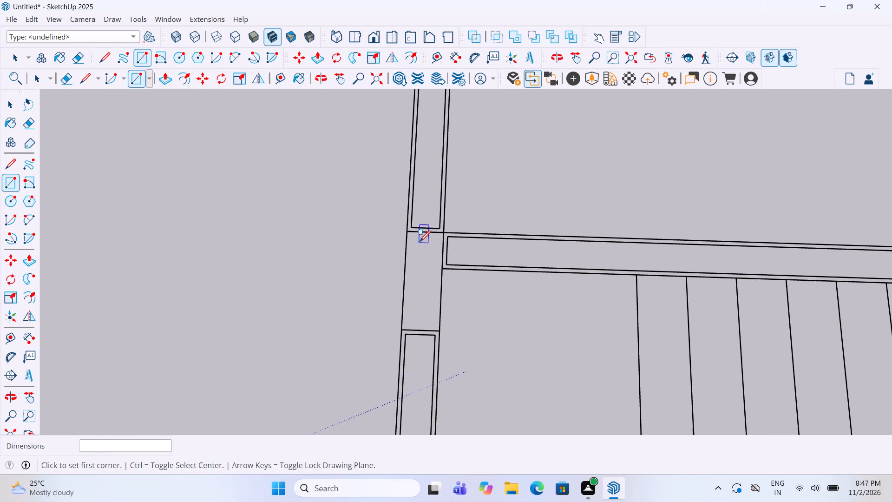
{"action": "left_click", "coordinate": [408, 234]}
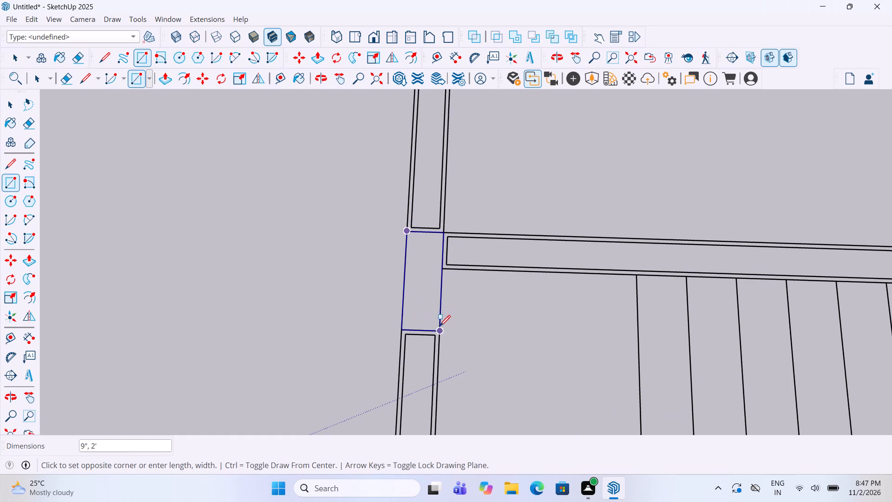
{"action": "left_click", "coordinate": [439, 327]}
On the fourth floor plan, draw a rectangle over the back corner column on the staircase side.
{"action": "scroll", "coordinate": [419, 304], "scroll_direction": "down", "scroll_amount": 16}
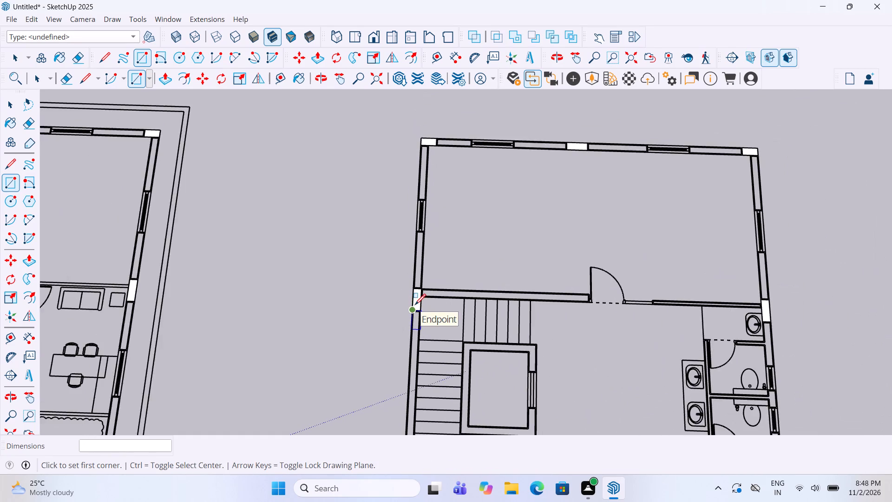
{"action": "scroll", "coordinate": [415, 306], "scroll_direction": "down", "scroll_amount": 4}
{"action": "scroll", "coordinate": [420, 217], "scroll_direction": "down", "scroll_amount": 12}
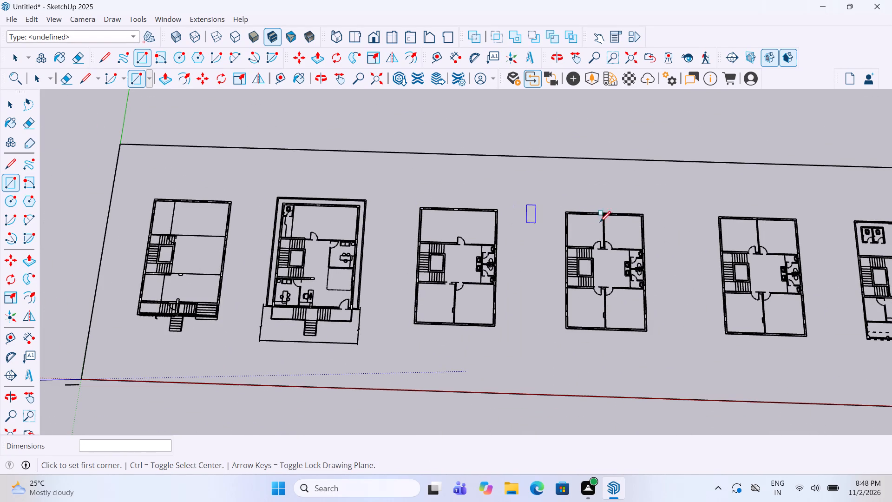
{"action": "scroll", "coordinate": [670, 209], "scroll_direction": "up", "scroll_amount": 5}
{"action": "scroll", "coordinate": [567, 220], "scroll_direction": "up", "scroll_amount": 10}
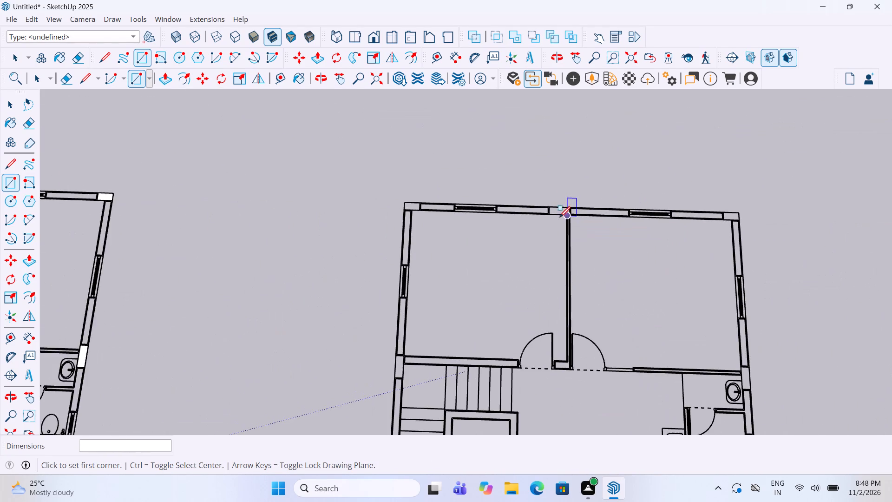
{"action": "scroll", "coordinate": [453, 198], "scroll_direction": "up", "scroll_amount": 5}
{"action": "scroll", "coordinate": [393, 206], "scroll_direction": "up", "scroll_amount": 5}
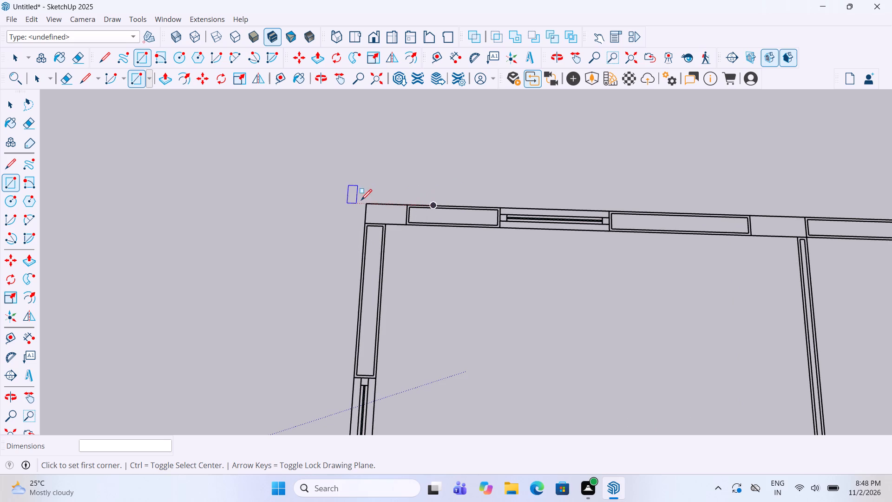
{"action": "scroll", "coordinate": [361, 201], "scroll_direction": "up", "scroll_amount": 5}
{"action": "left_click", "coordinate": [368, 206]}
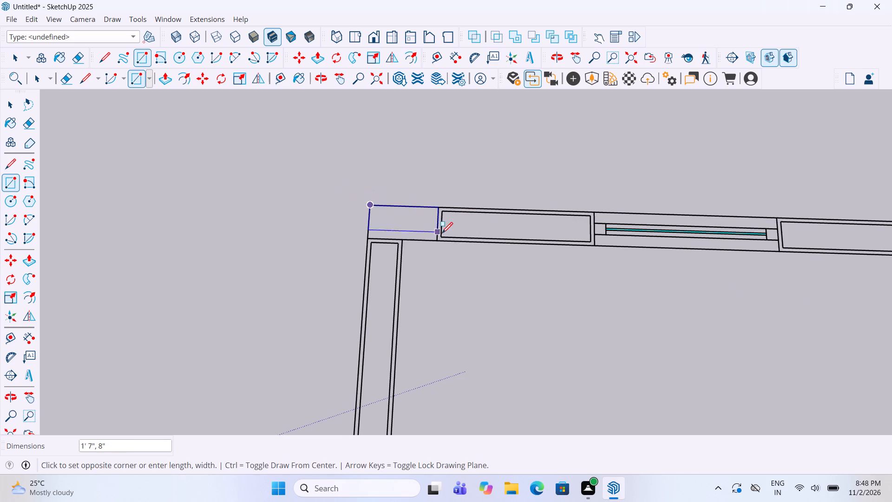
{"action": "left_click", "coordinate": [435, 239]}
Draw a 2 ft by 9 in rectangle over the back-wall column at the partition between the two back rooms.
{"action": "scroll", "coordinate": [358, 216], "scroll_direction": "down", "scroll_amount": 11}
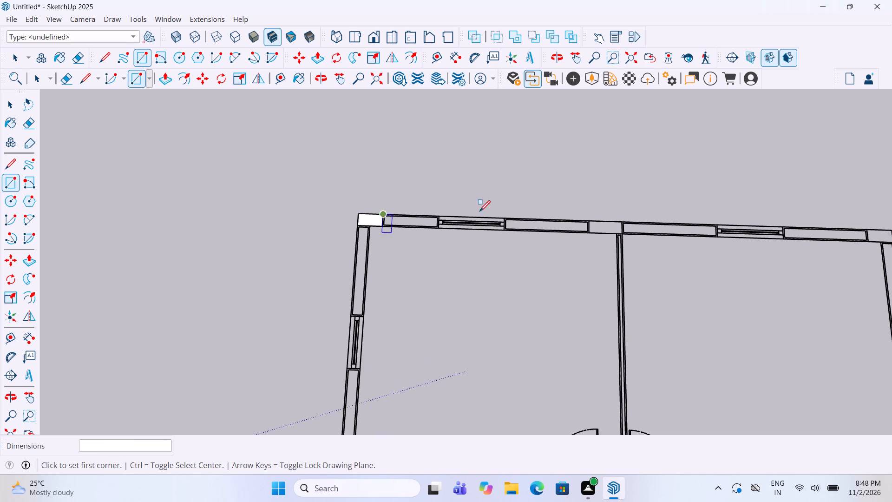
{"action": "scroll", "coordinate": [682, 225], "scroll_direction": "up", "scroll_amount": 5}
{"action": "scroll", "coordinate": [592, 231], "scroll_direction": "up", "scroll_amount": 10}
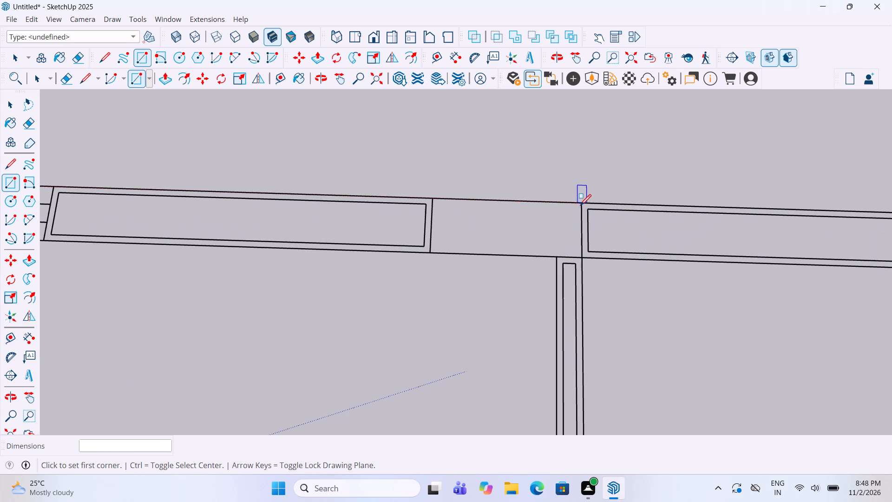
{"action": "left_click", "coordinate": [580, 206]}
{"action": "left_click", "coordinate": [433, 252]}
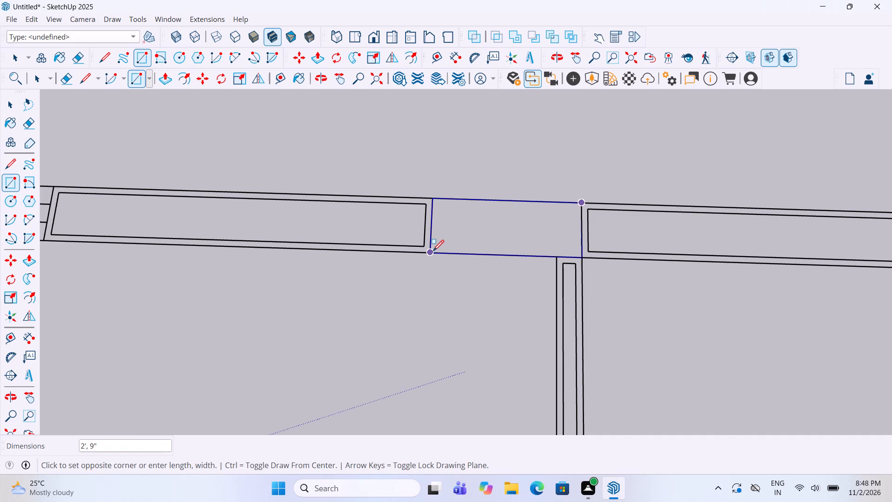
Draw a rectangle over the back corner column on the washroom side of the fourth plan.
{"action": "scroll", "coordinate": [365, 250], "scroll_direction": "down", "scroll_amount": 18}
{"action": "scroll", "coordinate": [633, 235], "scroll_direction": "up", "scroll_amount": 2}
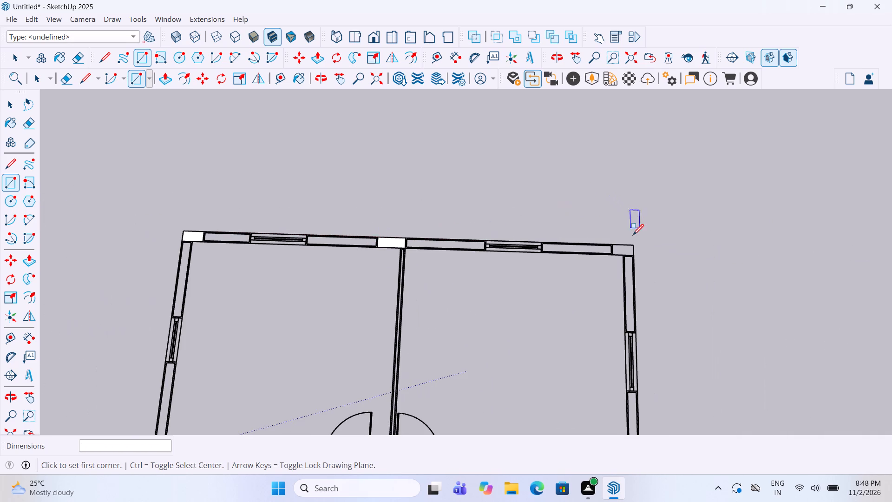
{"action": "scroll", "coordinate": [633, 236], "scroll_direction": "up", "scroll_amount": 15}
{"action": "left_click", "coordinate": [632, 255]}
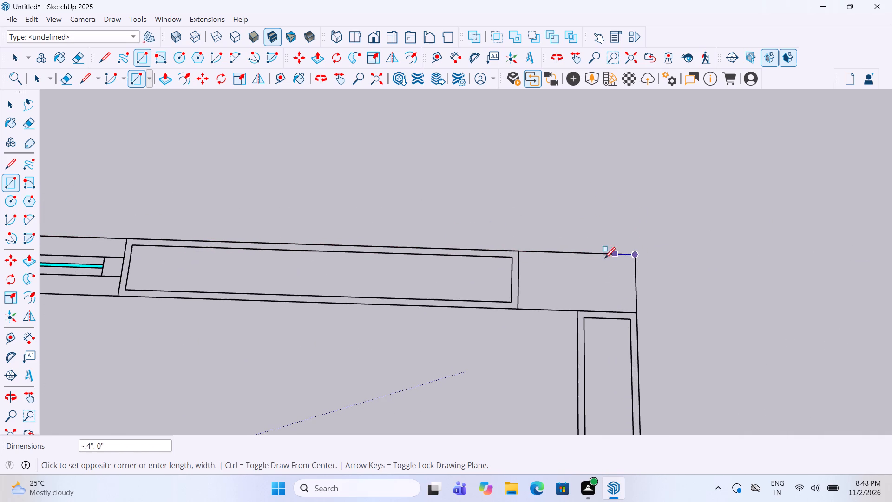
{"action": "left_click", "coordinate": [517, 306]}
Draw a rectangle over the washroom-side wall's column where the wall between the back room and washroom meets it.
{"action": "scroll", "coordinate": [525, 199], "scroll_direction": "down", "scroll_amount": 11}
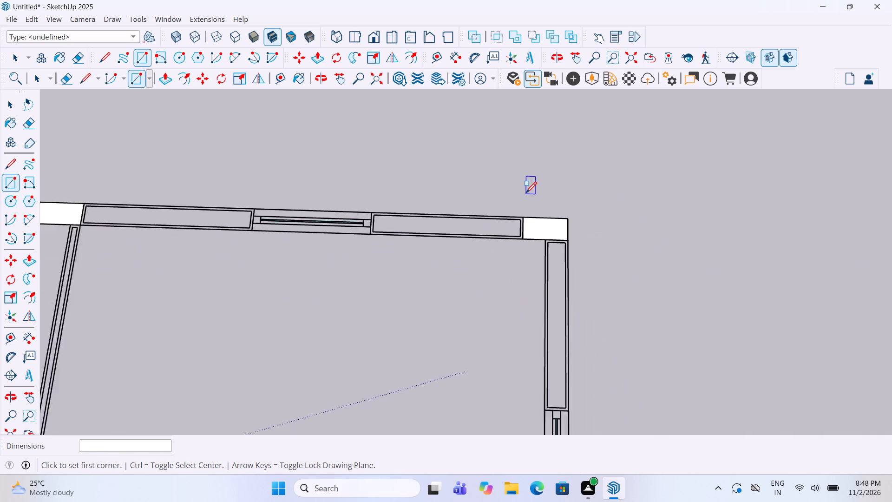
{"action": "scroll", "coordinate": [526, 194], "scroll_direction": "down", "scroll_amount": 13}
{"action": "scroll", "coordinate": [540, 338], "scroll_direction": "up", "scroll_amount": 8}
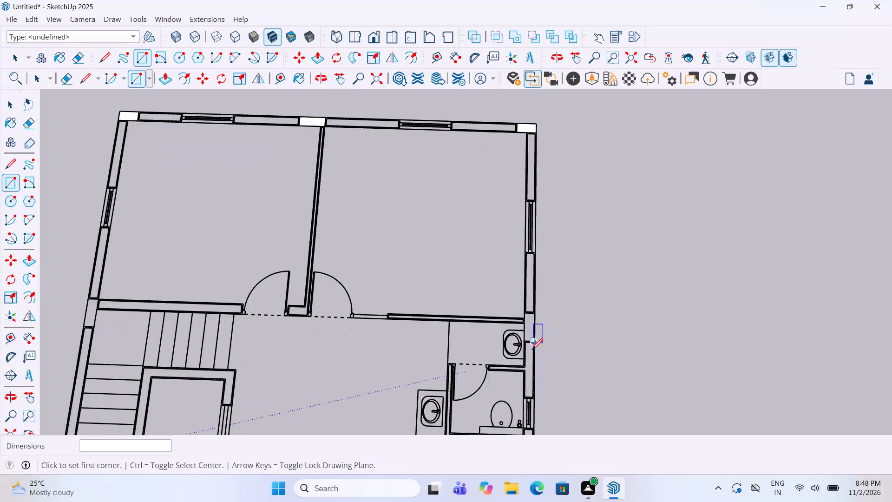
{"action": "scroll", "coordinate": [532, 350], "scroll_direction": "up", "scroll_amount": 8}
{"action": "left_click", "coordinate": [518, 332]}
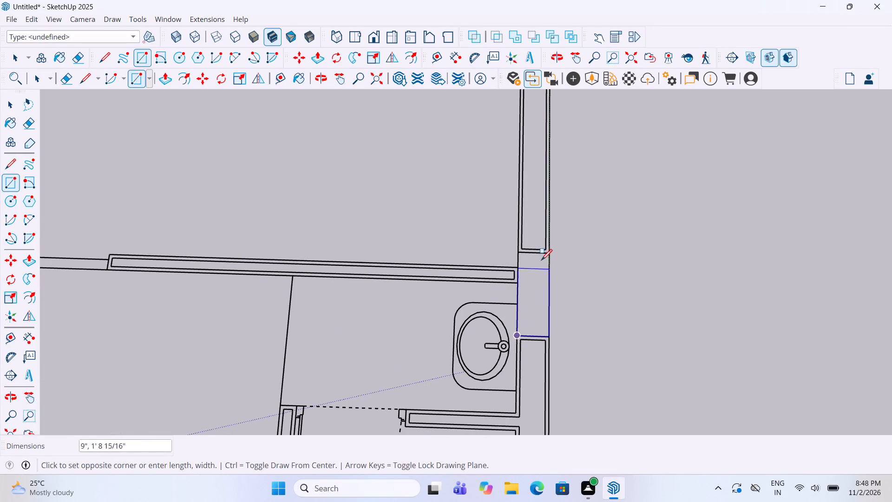
{"action": "left_click", "coordinate": [545, 256]}
Draw a 9 in by 2 ft rectangle over the staircase-side wall's column at the wall between the staircase and back room.
{"action": "scroll", "coordinate": [590, 216], "scroll_direction": "down", "scroll_amount": 10}
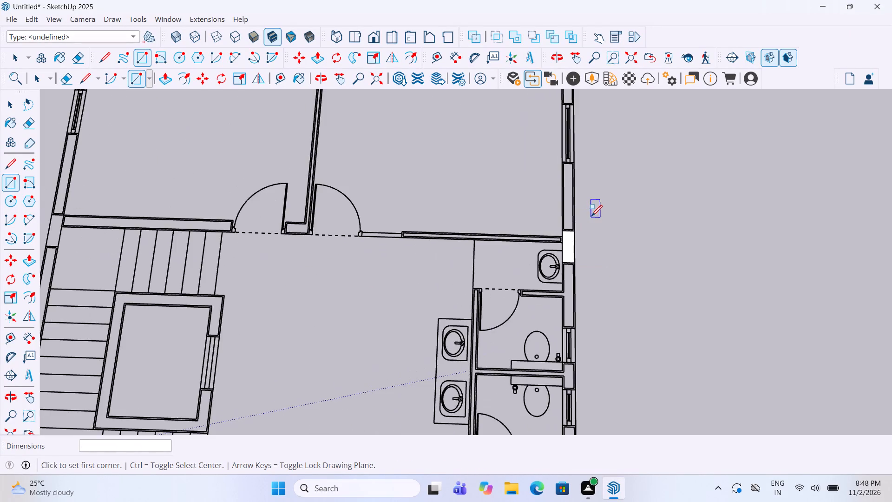
{"action": "scroll", "coordinate": [591, 217], "scroll_direction": "down", "scroll_amount": 5}
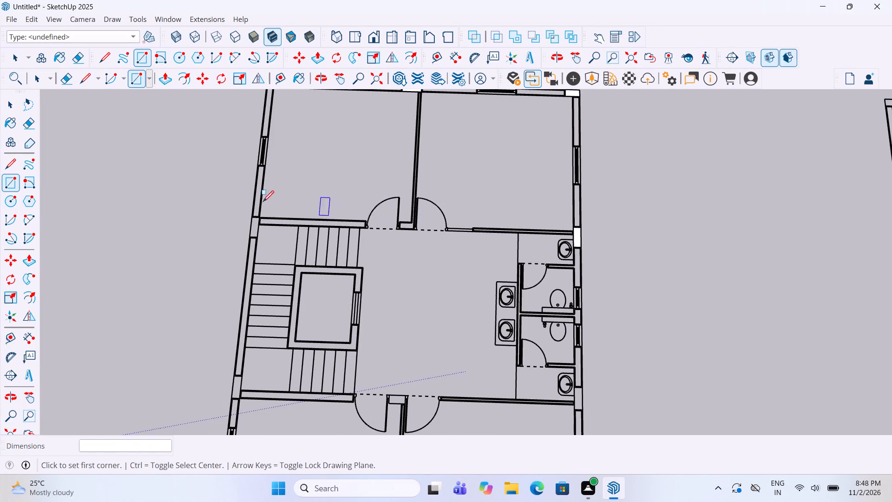
{"action": "scroll", "coordinate": [246, 225], "scroll_direction": "up", "scroll_amount": 20}
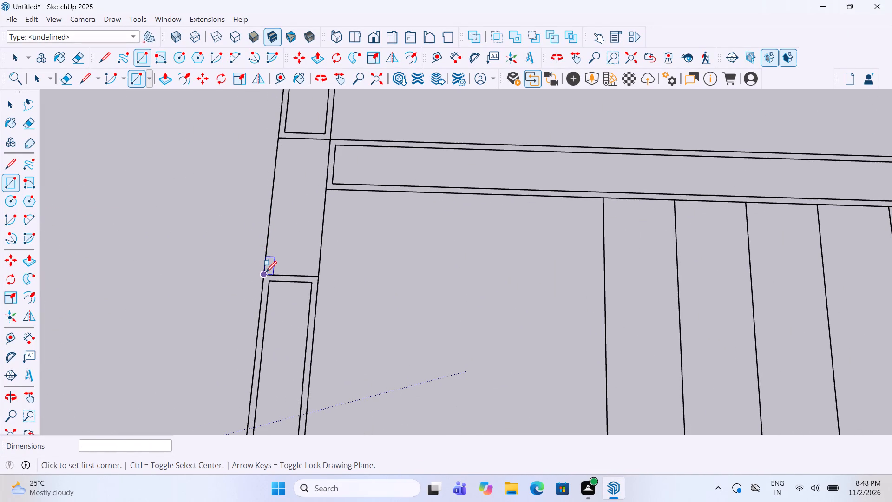
{"action": "left_click", "coordinate": [266, 274]}
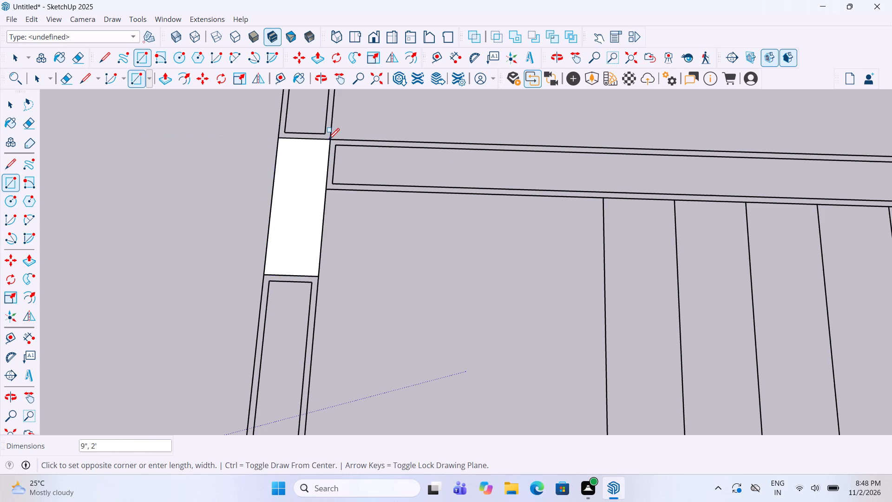
{"action": "left_click", "coordinate": [328, 140]}
Draw a rectangle over the staircase-side wall's column where the wall between the staircase and front room meets it.
{"action": "scroll", "coordinate": [406, 168], "scroll_direction": "down", "scroll_amount": 6}
{"action": "scroll", "coordinate": [443, 84], "scroll_direction": "down", "scroll_amount": 7}
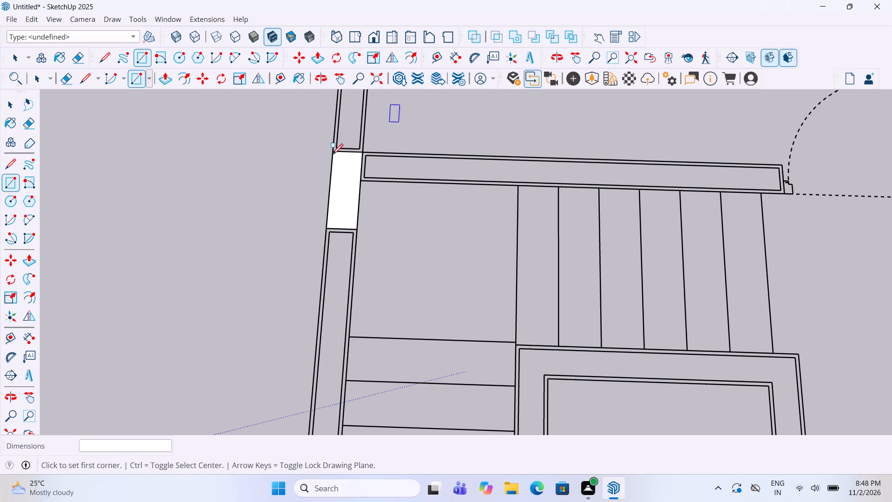
{"action": "scroll", "coordinate": [382, 160], "scroll_direction": "down", "scroll_amount": 6}
{"action": "scroll", "coordinate": [436, 146], "scroll_direction": "down", "scroll_amount": 10}
{"action": "scroll", "coordinate": [390, 362], "scroll_direction": "up", "scroll_amount": 2}
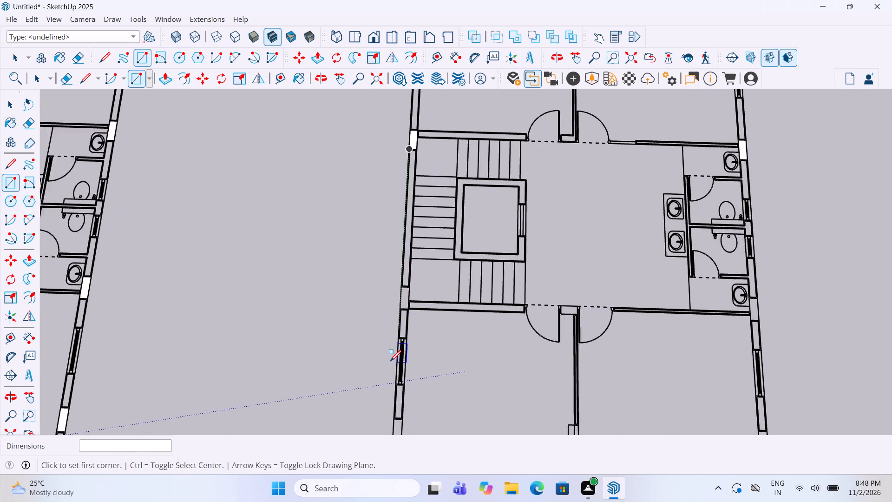
{"action": "scroll", "coordinate": [390, 362], "scroll_direction": "up", "scroll_amount": 3}
{"action": "scroll", "coordinate": [400, 302], "scroll_direction": "up", "scroll_amount": 11}
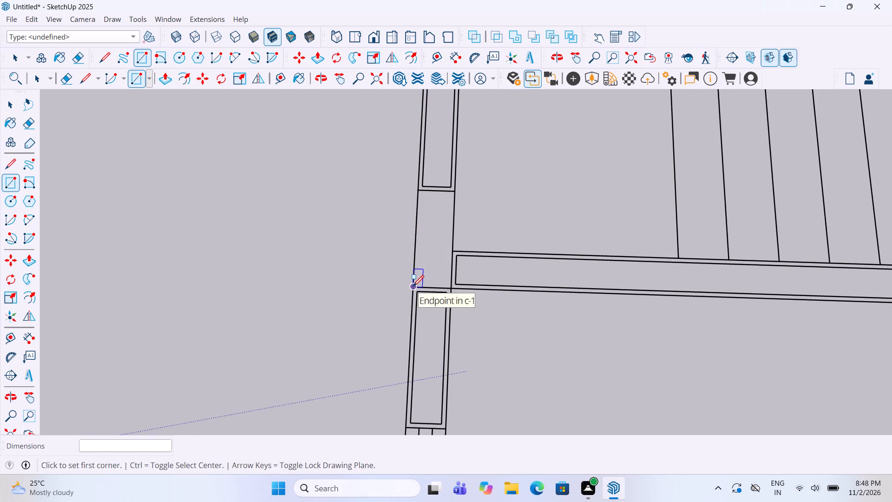
{"action": "left_click", "coordinate": [413, 287]}
{"action": "left_click", "coordinate": [453, 192]}
Draw a rectangle over the staircase-side wall's column in the front room, between the window and the front corner.
{"action": "scroll", "coordinate": [448, 189], "scroll_direction": "down", "scroll_amount": 11}
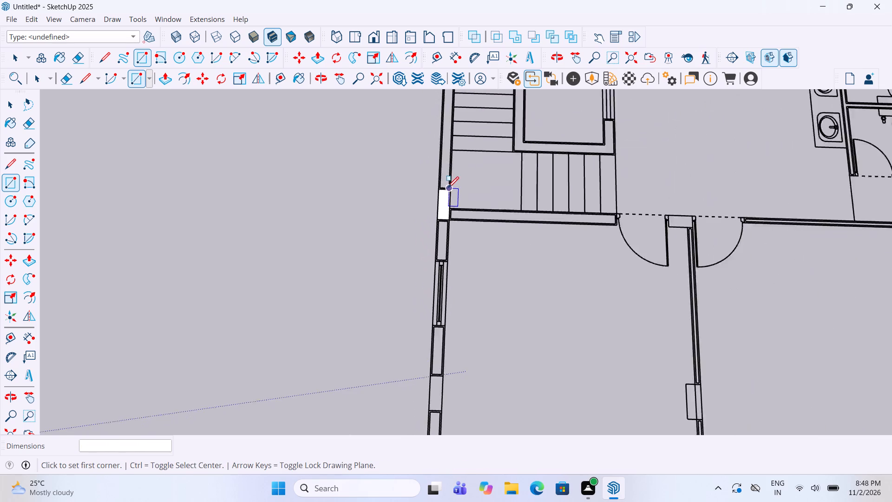
{"action": "scroll", "coordinate": [448, 189], "scroll_direction": "down", "scroll_amount": 6}
{"action": "scroll", "coordinate": [430, 311], "scroll_direction": "up", "scroll_amount": 14}
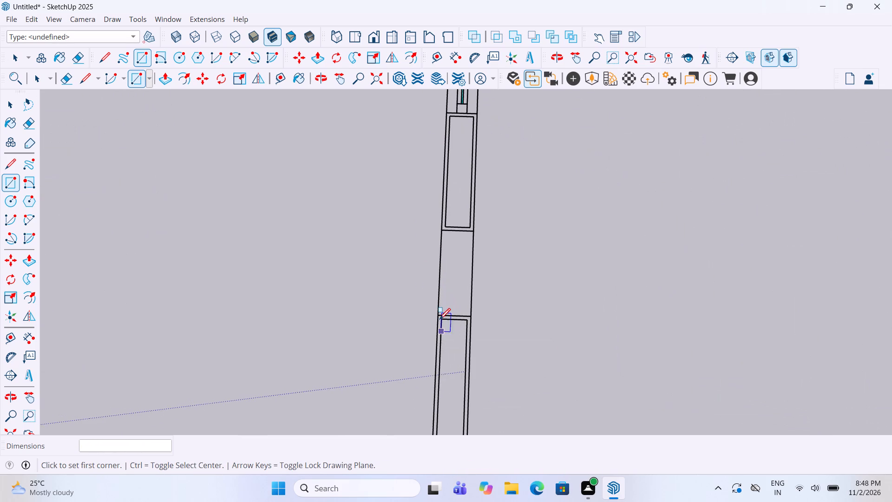
{"action": "left_click", "coordinate": [438, 317]}
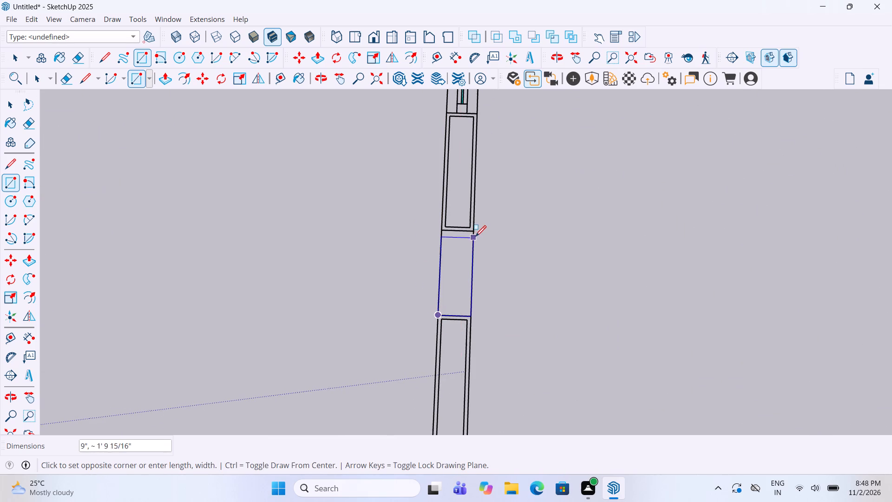
{"action": "left_click", "coordinate": [473, 235]}
Draw a rectangle over the full column projecting from the partition between the fourth plan's two front rooms.
{"action": "scroll", "coordinate": [456, 232], "scroll_direction": "down", "scroll_amount": 7}
{"action": "scroll", "coordinate": [398, 239], "scroll_direction": "down", "scroll_amount": 6}
{"action": "scroll", "coordinate": [342, 257], "scroll_direction": "down", "scroll_amount": 4}
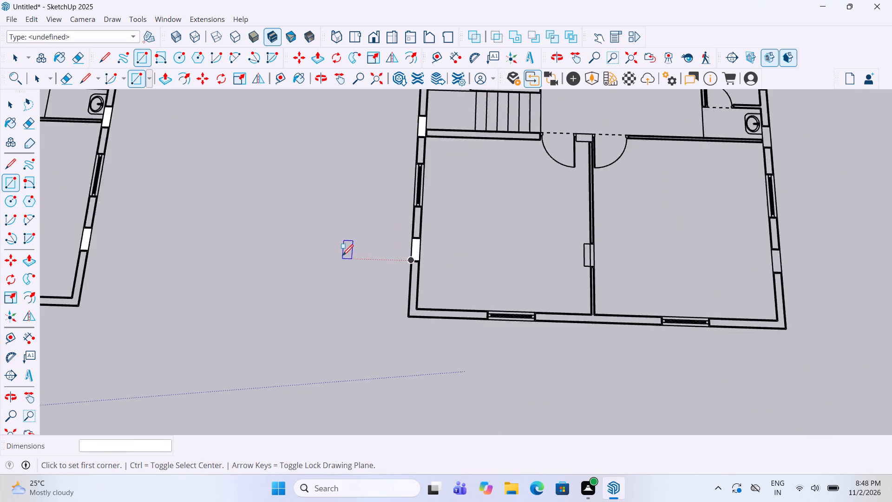
{"action": "scroll", "coordinate": [342, 257], "scroll_direction": "down", "scroll_amount": 2}
{"action": "scroll", "coordinate": [517, 233], "scroll_direction": "up", "scroll_amount": 15}
{"action": "left_click", "coordinate": [516, 258]}
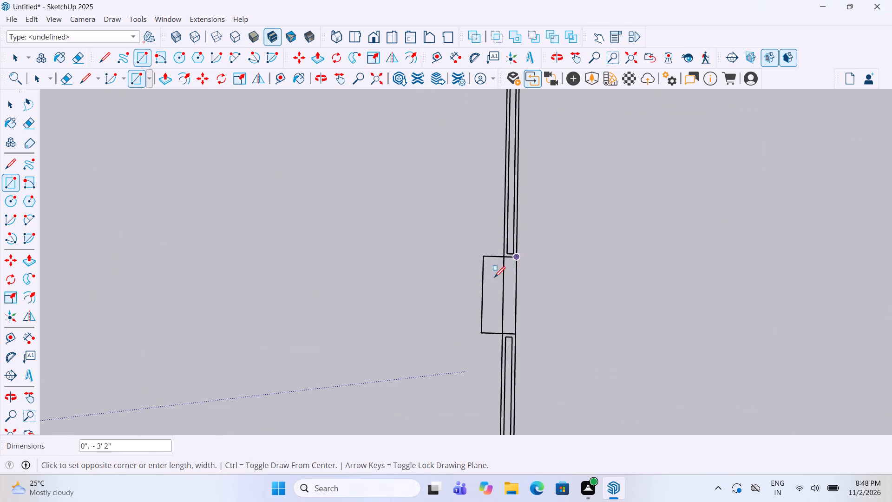
{"action": "left_click", "coordinate": [479, 333]}
Draw a rectangle over the washroom-side wall's column in the front room, between the window and the front corner.
{"action": "scroll", "coordinate": [419, 316], "scroll_direction": "down", "scroll_amount": 6}
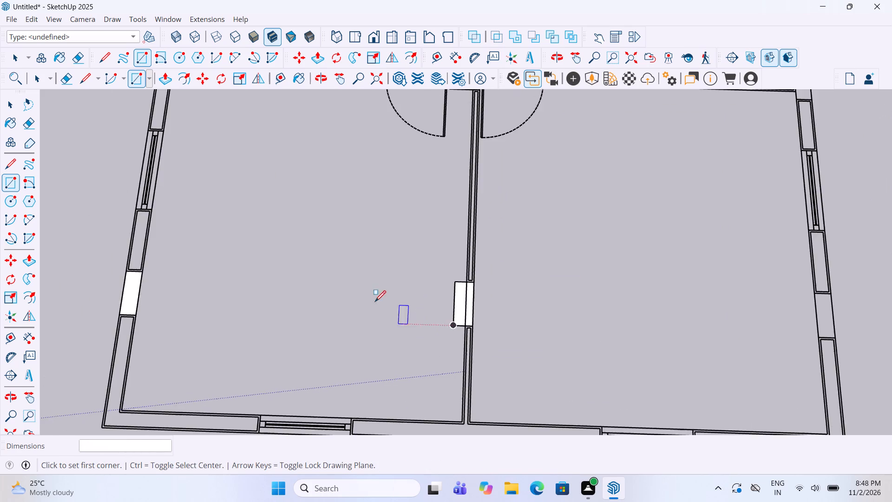
{"action": "scroll", "coordinate": [366, 298], "scroll_direction": "down", "scroll_amount": 12}
{"action": "scroll", "coordinate": [538, 284], "scroll_direction": "up", "scroll_amount": 11}
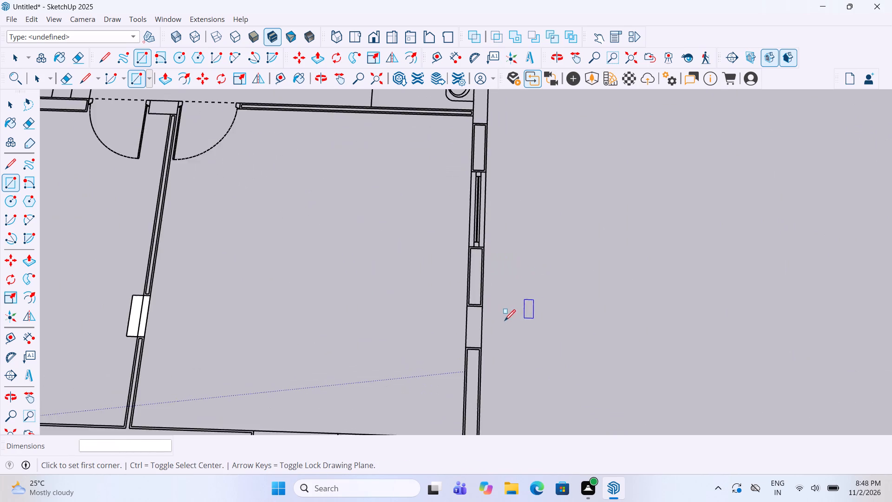
{"action": "scroll", "coordinate": [505, 322], "scroll_direction": "up", "scroll_amount": 6}
{"action": "left_click", "coordinate": [470, 294]}
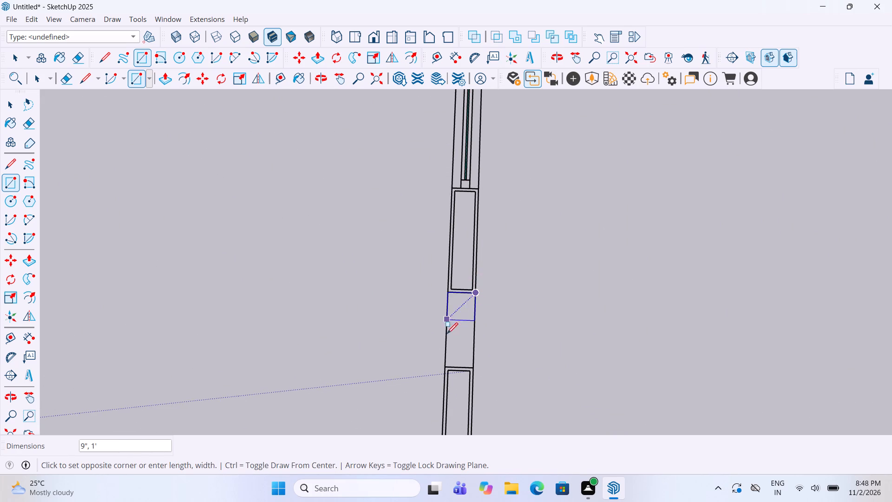
{"action": "left_click", "coordinate": [446, 367]}
Draw a 9" by 2' rectangle over the fourth plan's washroom-side wall column where the washroom/front-room wall meets it.
{"action": "scroll", "coordinate": [475, 364], "scroll_direction": "down", "scroll_amount": 12}
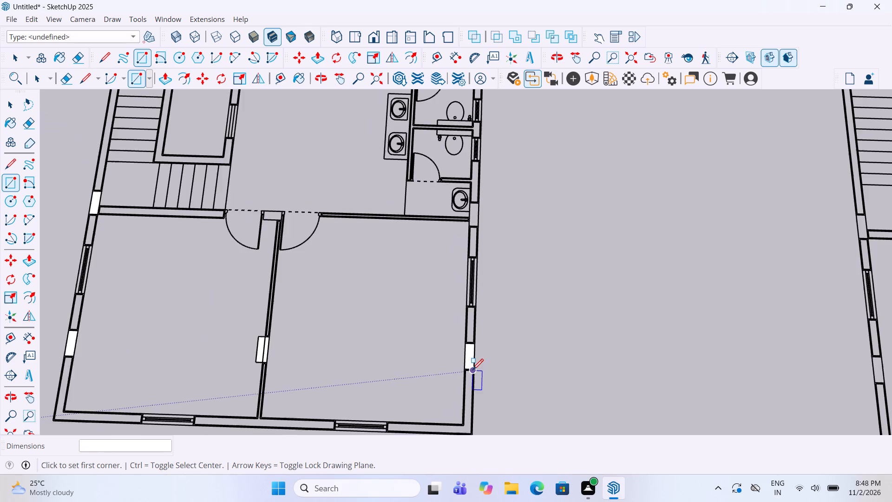
{"action": "scroll", "coordinate": [472, 370], "scroll_direction": "down", "scroll_amount": 4}
{"action": "scroll", "coordinate": [475, 242], "scroll_direction": "up", "scroll_amount": 14}
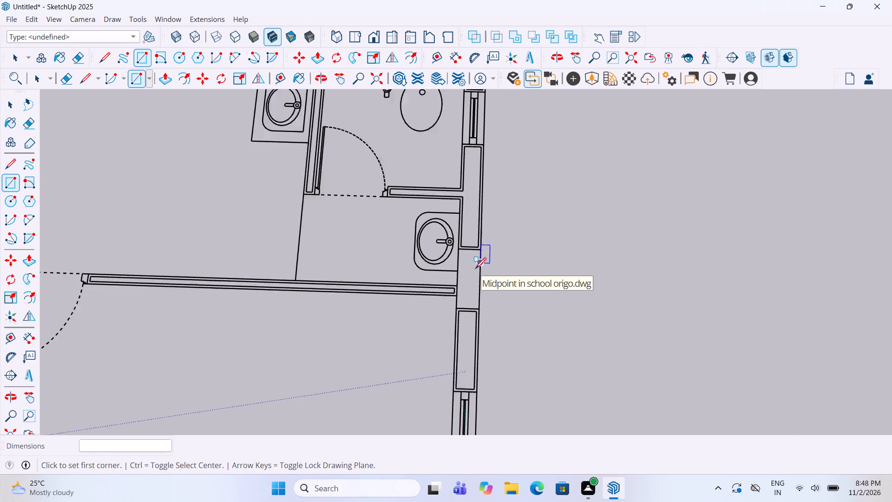
{"action": "scroll", "coordinate": [475, 270], "scroll_direction": "up", "scroll_amount": 1}
{"action": "left_click", "coordinate": [479, 250]}
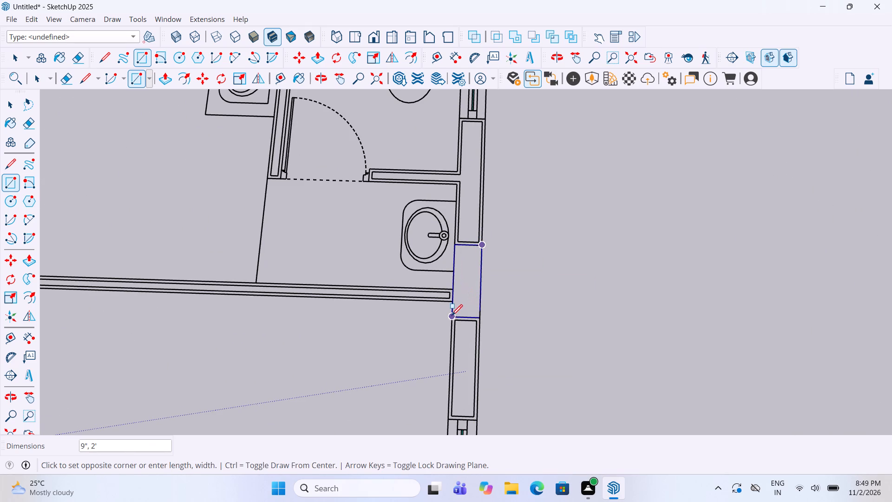
{"action": "left_click", "coordinate": [452, 317]}
Draw a rectangle over the fourth plan's column between the two front-room doors, at the head of the partition.
{"action": "scroll", "coordinate": [600, 253], "scroll_direction": "down", "scroll_amount": 11}
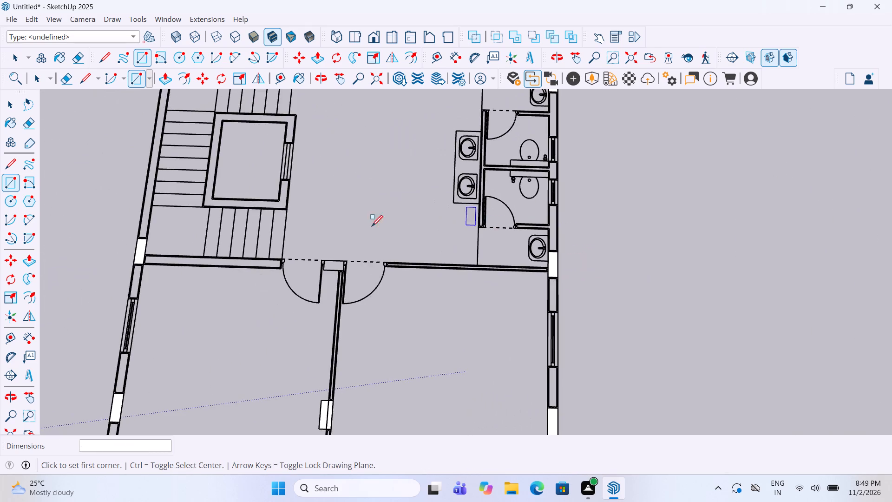
{"action": "scroll", "coordinate": [334, 239], "scroll_direction": "up", "scroll_amount": 13}
{"action": "left_click", "coordinate": [305, 313]}
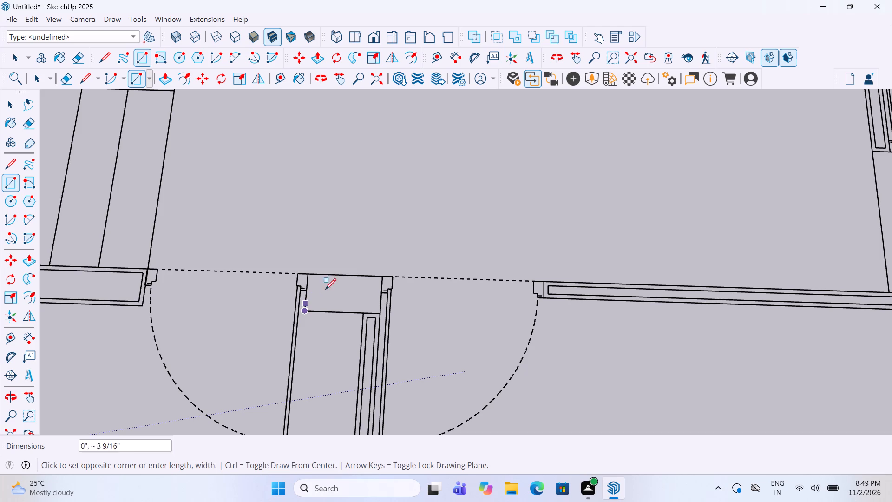
{"action": "left_click", "coordinate": [379, 278]}
Draw a rectangle over the fifth plan's rear corner column on the staircase side.
{"action": "scroll", "coordinate": [412, 304], "scroll_direction": "down", "scroll_amount": 13}
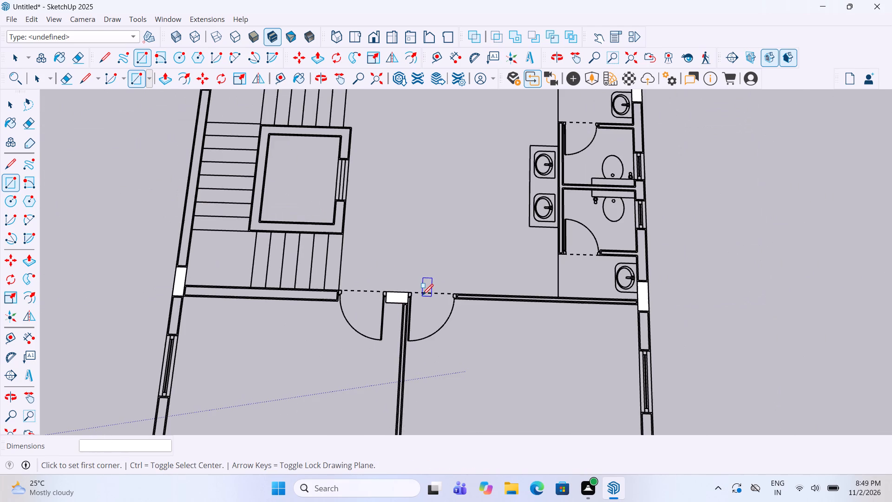
{"action": "scroll", "coordinate": [476, 328], "scroll_direction": "down", "scroll_amount": 6}
{"action": "middle_click_drag", "start_coordinate": [477, 273], "coordinate": [482, 289]}
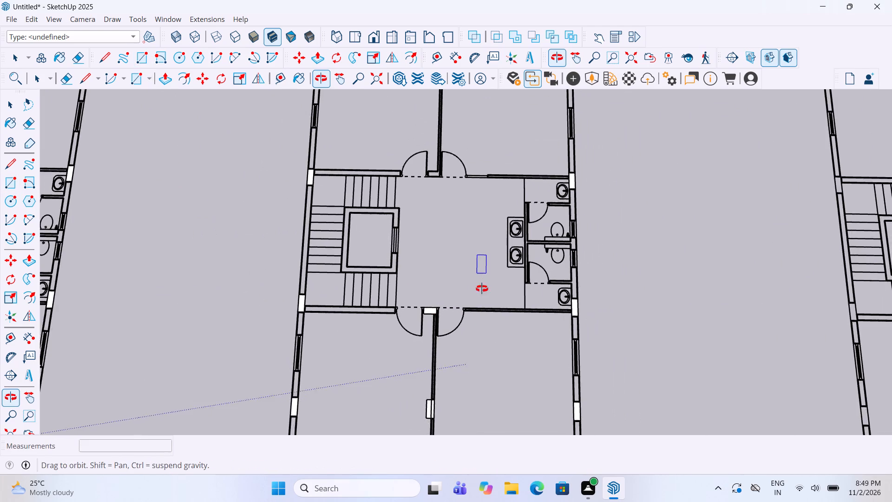
{"action": "middle_click_drag", "start_coordinate": [482, 289], "coordinate": [482, 311]}
{"action": "scroll", "coordinate": [567, 226], "scroll_direction": "up", "scroll_amount": 4}
{"action": "scroll", "coordinate": [459, 290], "scroll_direction": "down", "scroll_amount": 6}
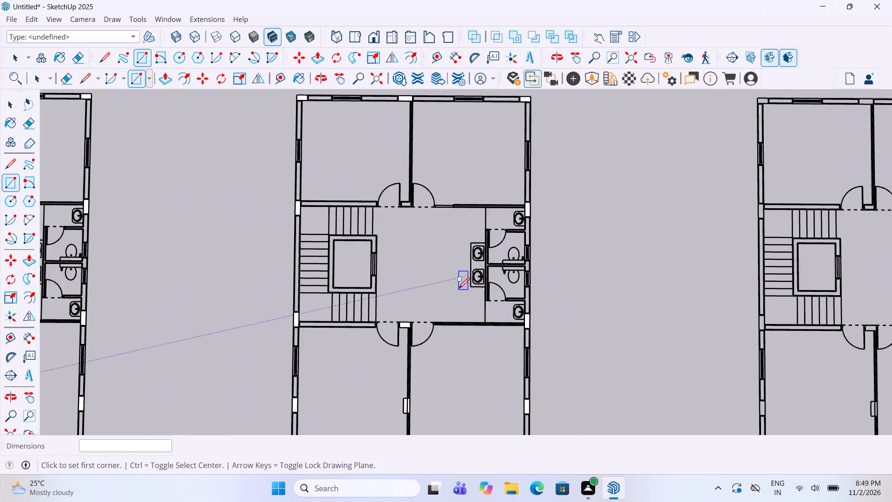
{"action": "scroll", "coordinate": [459, 290], "scroll_direction": "down", "scroll_amount": 5}
{"action": "middle_click_drag", "start_coordinate": [459, 290], "coordinate": [451, 252]}
{"action": "scroll", "coordinate": [398, 258], "scroll_direction": "down", "scroll_amount": 12}
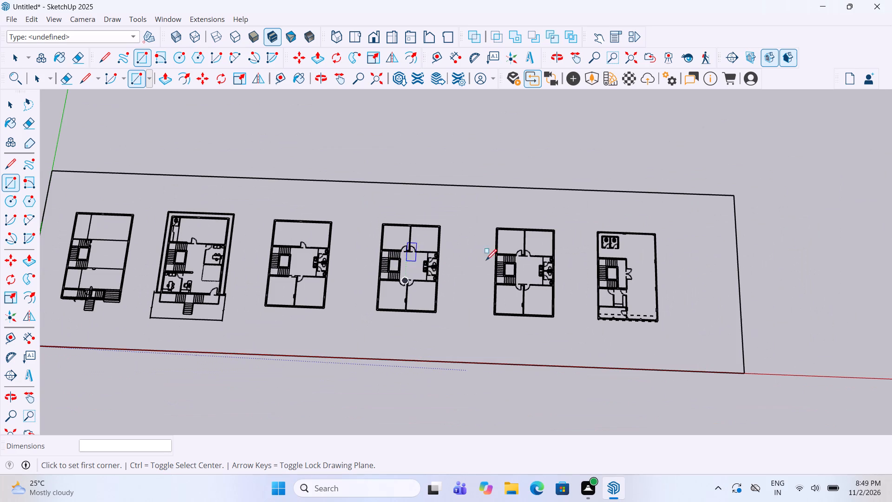
{"action": "scroll", "coordinate": [540, 237], "scroll_direction": "up", "scroll_amount": 11}
{"action": "scroll", "coordinate": [466, 227], "scroll_direction": "up", "scroll_amount": 11}
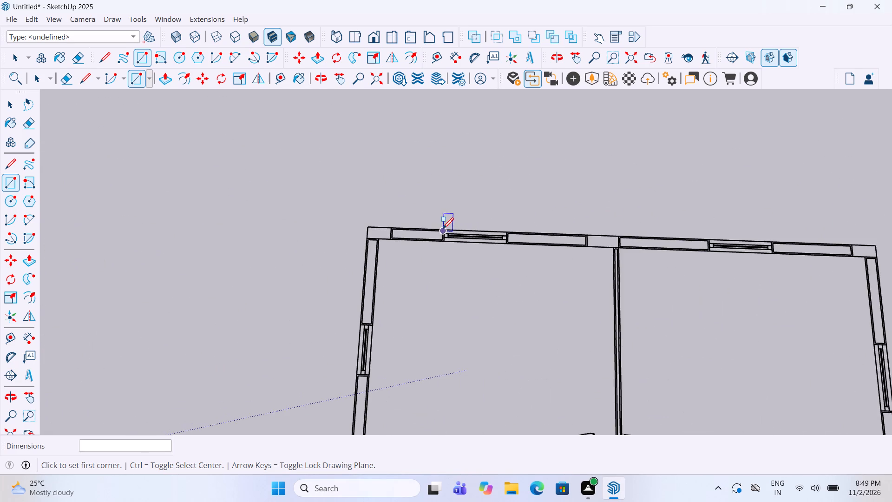
{"action": "scroll", "coordinate": [410, 234], "scroll_direction": "up", "scroll_amount": 5}
{"action": "scroll", "coordinate": [359, 249], "scroll_direction": "up", "scroll_amount": 4}
{"action": "left_click", "coordinate": [328, 238]}
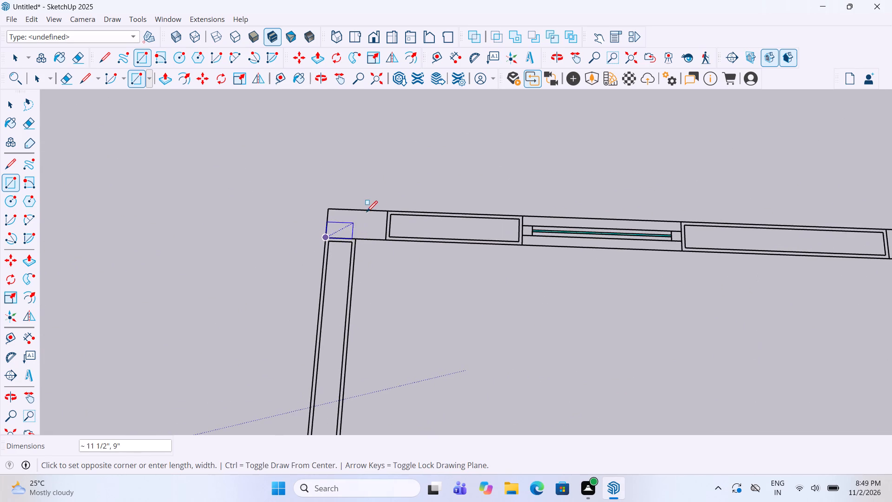
{"action": "left_click", "coordinate": [384, 209]}
Draw a 2' by 9" rectangle over the fifth plan's rear wall column where the partition between the rear rooms meets it.
{"action": "scroll", "coordinate": [356, 228], "scroll_direction": "down", "scroll_amount": 10}
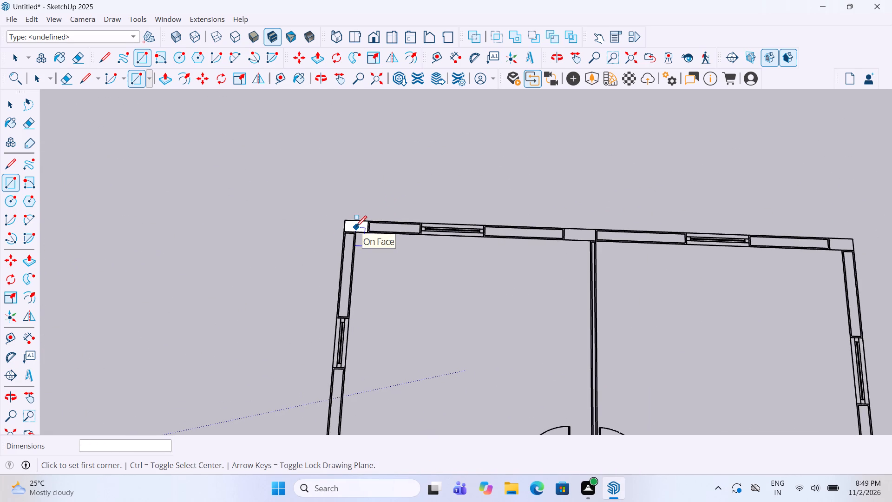
{"action": "scroll", "coordinate": [577, 217], "scroll_direction": "up", "scroll_amount": 10}
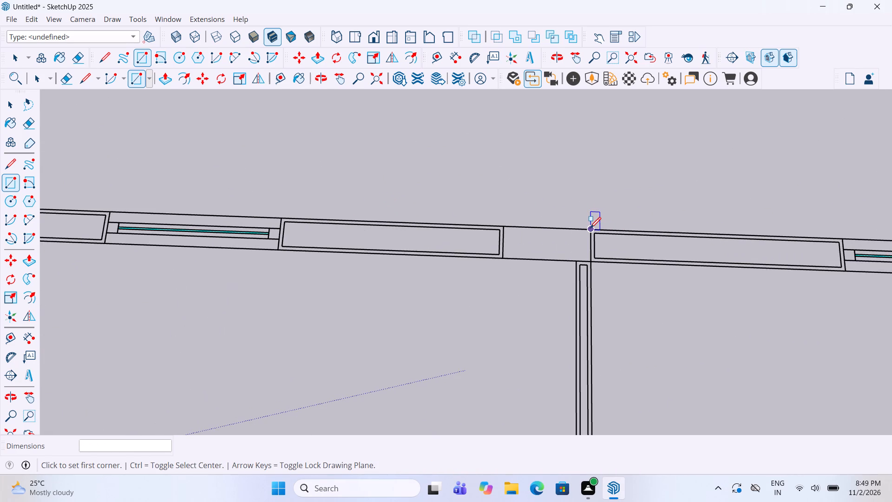
{"action": "left_click", "coordinate": [590, 229]}
{"action": "left_click", "coordinate": [505, 259]}
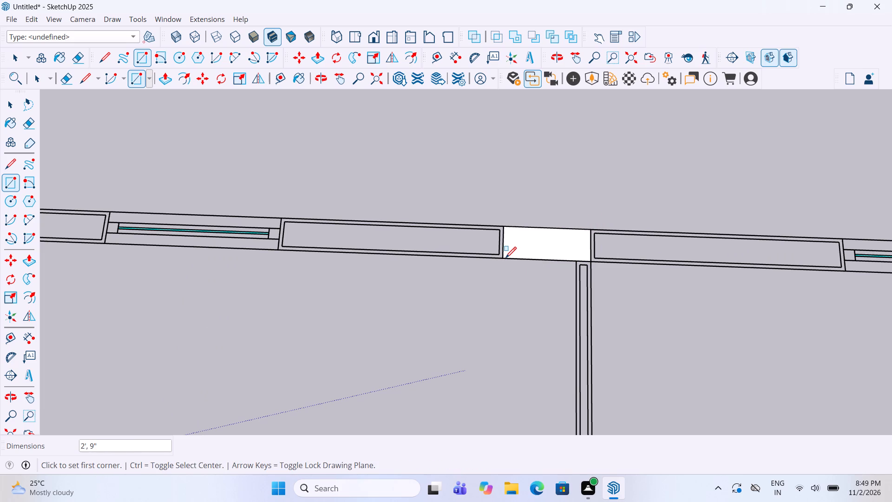
Draw a rectangle over the fifth plan's rear corner column on the washroom side.
{"action": "scroll", "coordinate": [359, 218], "scroll_direction": "down", "scroll_amount": 6}
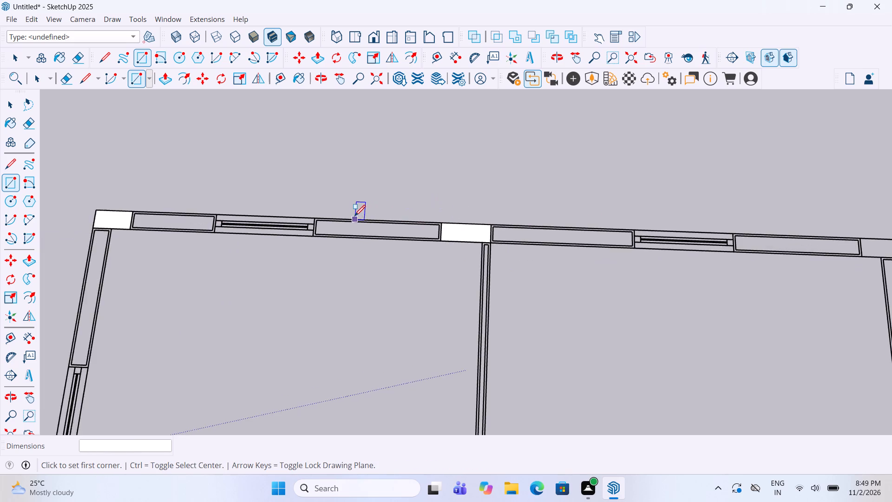
{"action": "scroll", "coordinate": [354, 217], "scroll_direction": "down", "scroll_amount": 10}
{"action": "scroll", "coordinate": [603, 232], "scroll_direction": "up", "scroll_amount": 5}
{"action": "scroll", "coordinate": [539, 243], "scroll_direction": "up", "scroll_amount": 3}
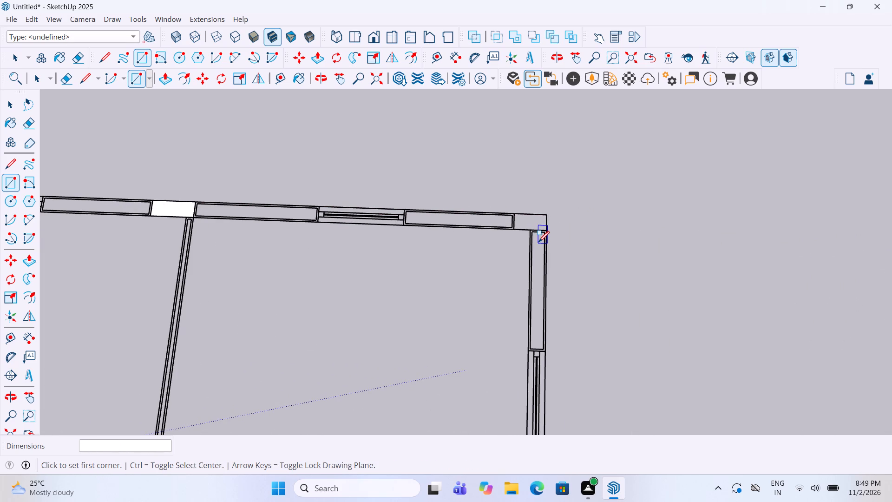
{"action": "scroll", "coordinate": [534, 213], "scroll_direction": "up", "scroll_amount": 4}
{"action": "scroll", "coordinate": [581, 218], "scroll_direction": "up", "scroll_amount": 4}
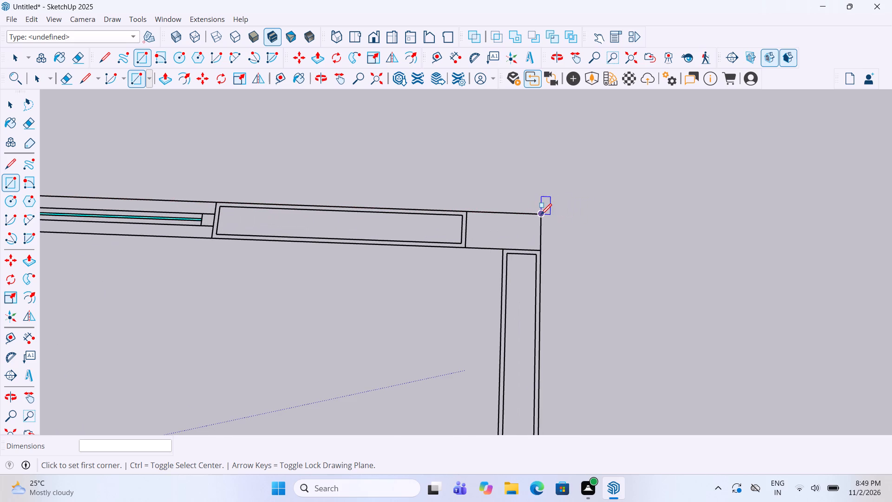
{"action": "left_click", "coordinate": [541, 216]}
{"action": "left_click", "coordinate": [467, 247]}
Draw a rectangle over the fifth plan's washroom-side wall column where the wall between the rear room and washroom meets it.
{"action": "scroll", "coordinate": [542, 192], "scroll_direction": "down", "scroll_amount": 4}
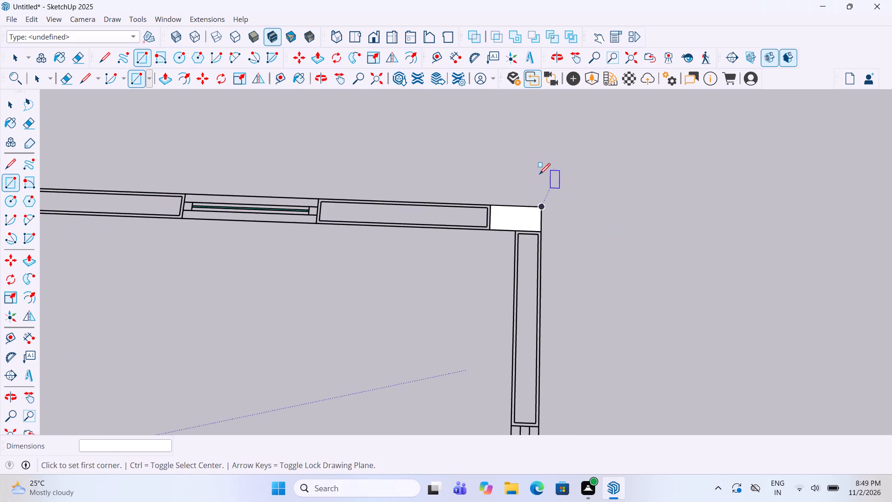
{"action": "scroll", "coordinate": [539, 173], "scroll_direction": "down", "scroll_amount": 15}
{"action": "scroll", "coordinate": [533, 341], "scroll_direction": "up", "scroll_amount": 4}
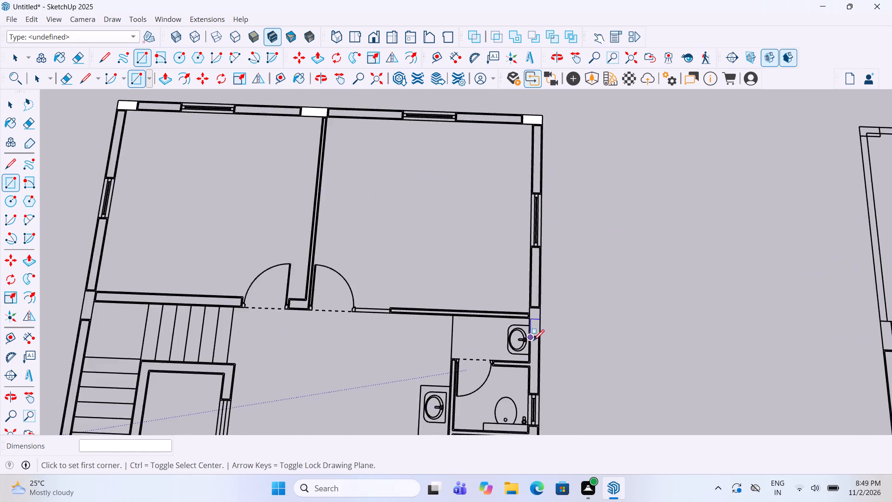
{"action": "scroll", "coordinate": [533, 342], "scroll_direction": "up", "scroll_amount": 12}
{"action": "left_click", "coordinate": [519, 324]}
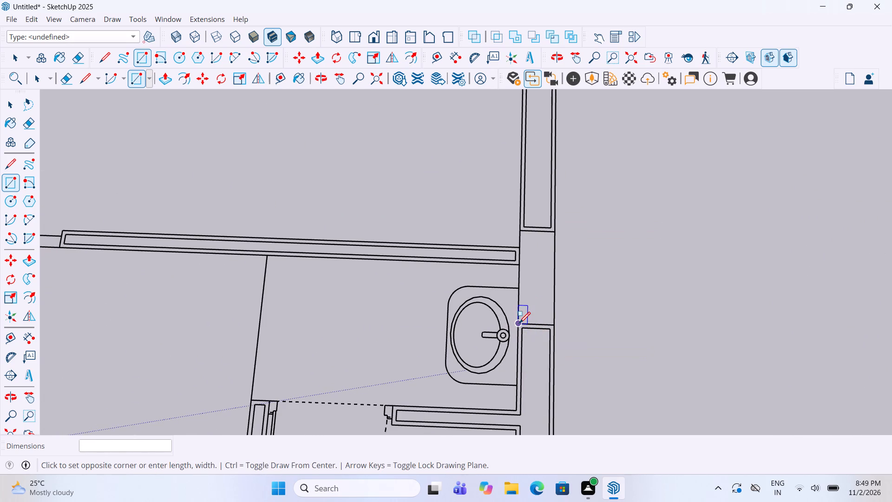
{"action": "left_click", "coordinate": [556, 230]}
Draw a 9" by 2' rectangle over the fifth plan's washroom-side wall column where the washroom/front-room wall meets it.
{"action": "scroll", "coordinate": [558, 187], "scroll_direction": "down", "scroll_amount": 18}
{"action": "scroll", "coordinate": [559, 309], "scroll_direction": "up", "scroll_amount": 4}
{"action": "scroll", "coordinate": [547, 358], "scroll_direction": "up", "scroll_amount": 10}
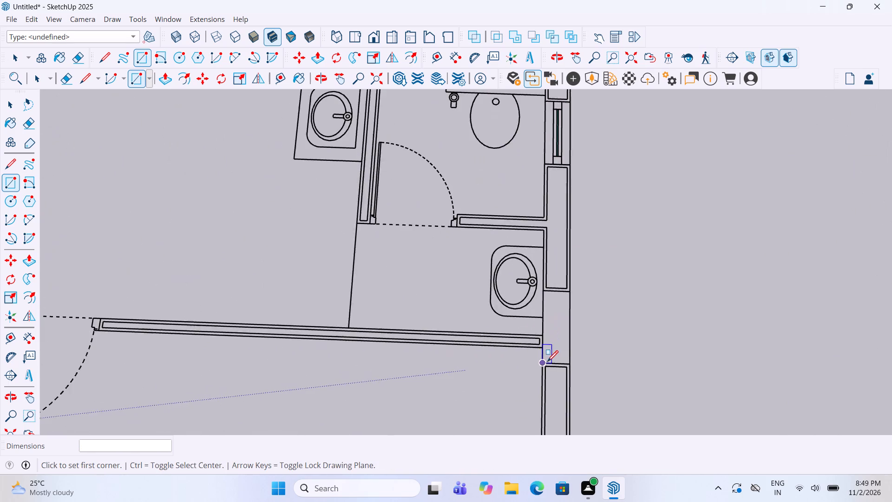
{"action": "scroll", "coordinate": [547, 363], "scroll_direction": "up", "scroll_amount": 5}
{"action": "left_click", "coordinate": [544, 363]}
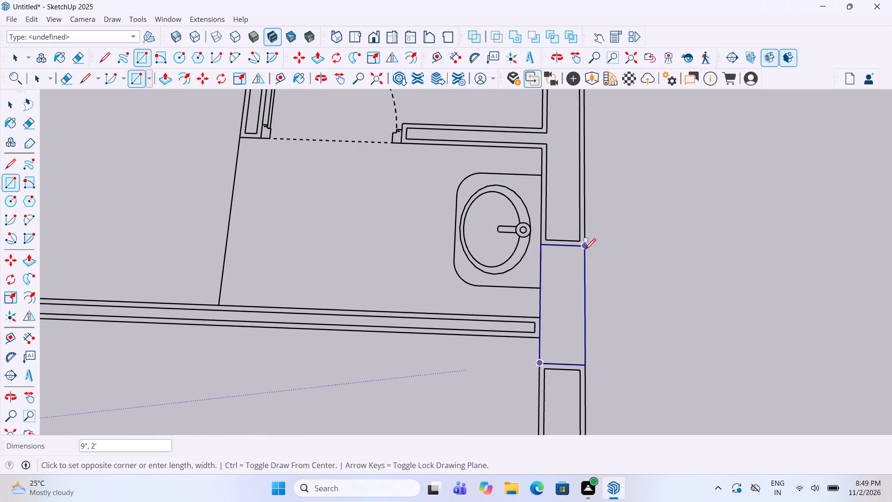
{"action": "left_click", "coordinate": [584, 249]}
Draw a 9" by 2' rectangle over the washroom-side wall's column in the fifth plan's front room, between the window and front corner.
{"action": "scroll", "coordinate": [571, 201], "scroll_direction": "down", "scroll_amount": 18}
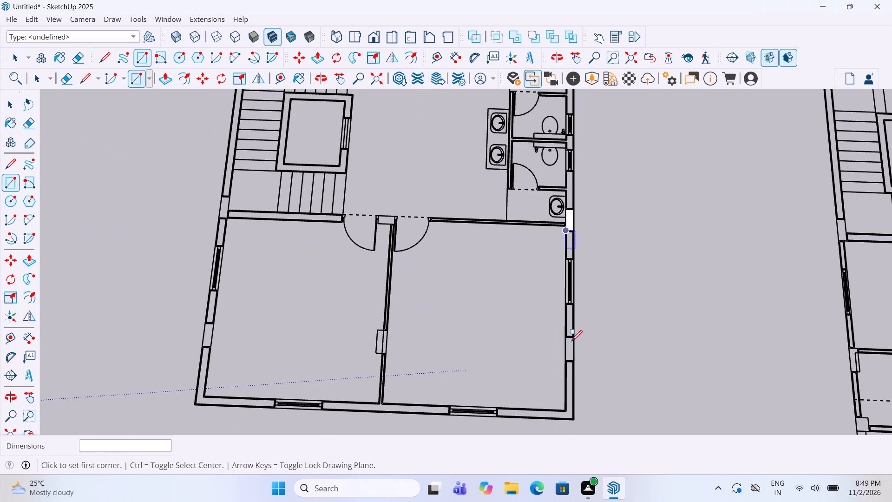
{"action": "scroll", "coordinate": [562, 374], "scroll_direction": "up", "scroll_amount": 16}
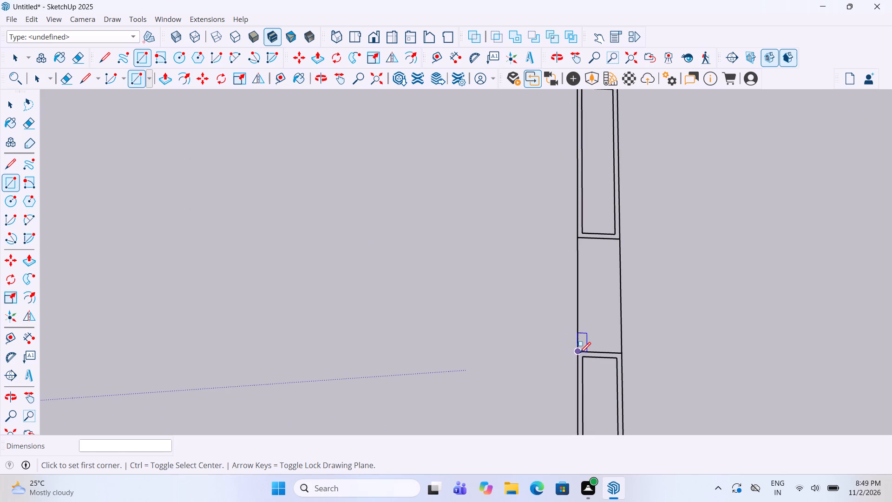
{"action": "left_click", "coordinate": [580, 354]}
{"action": "left_click", "coordinate": [621, 242]}
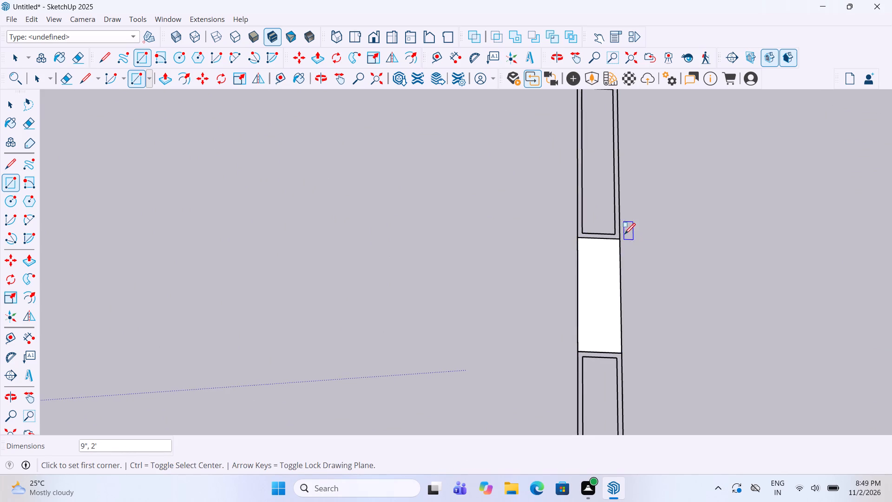
Draw a rectangle over the full column projecting from the partition between the fifth plan's two front rooms.
{"action": "scroll", "coordinate": [629, 217], "scroll_direction": "down", "scroll_amount": 17}
{"action": "scroll", "coordinate": [441, 231], "scroll_direction": "up", "scroll_amount": 2}
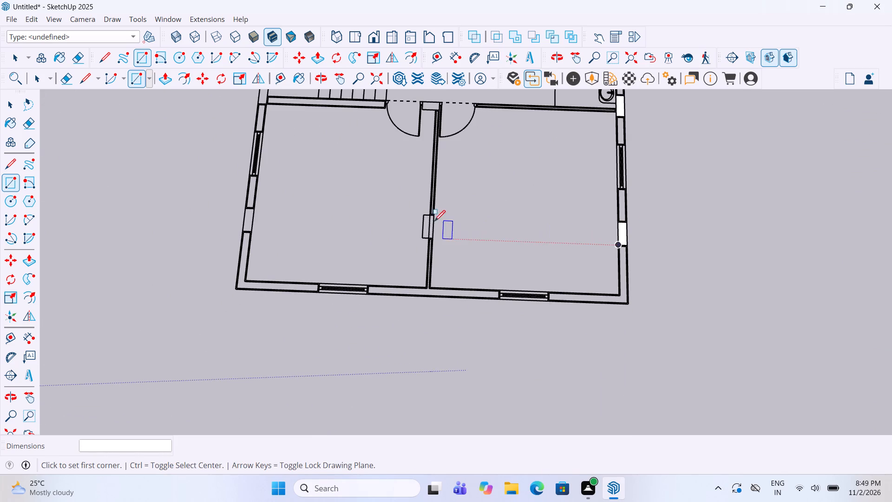
{"action": "scroll", "coordinate": [434, 222], "scroll_direction": "up", "scroll_amount": 14}
{"action": "left_click", "coordinate": [429, 242]}
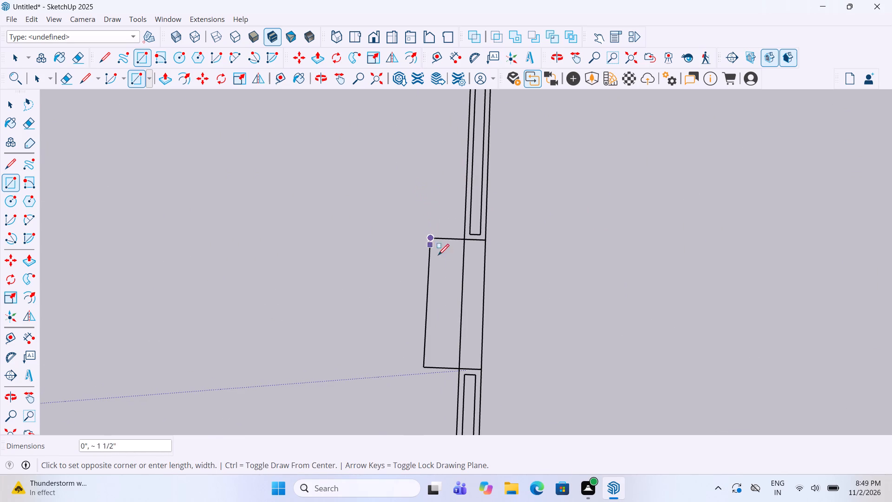
{"action": "left_click", "coordinate": [481, 370]}
Draw a 9" by 2' rectangle over the staircase-side wall's column in the fifth plan's front room, between the window and front corner.
{"action": "scroll", "coordinate": [666, 266], "scroll_direction": "down", "scroll_amount": 5}
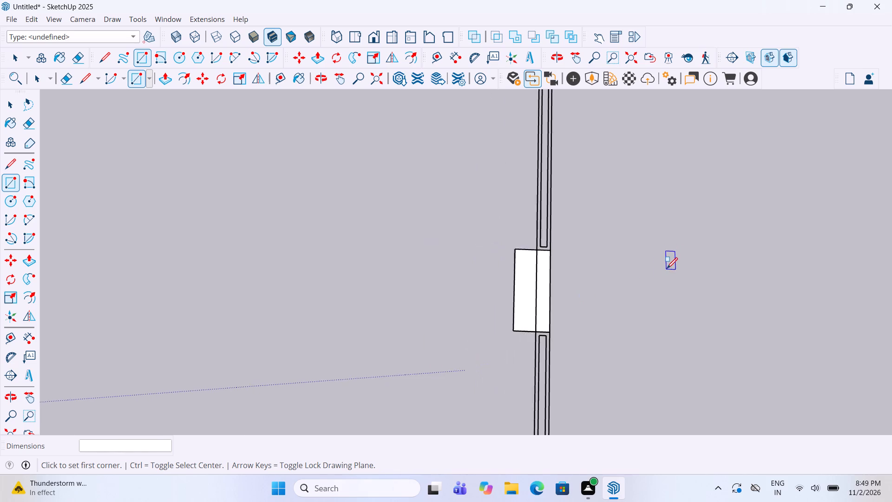
{"action": "scroll", "coordinate": [668, 274], "scroll_direction": "down", "scroll_amount": 12}
{"action": "scroll", "coordinate": [304, 213], "scroll_direction": "up", "scroll_amount": 5}
{"action": "scroll", "coordinate": [453, 337], "scroll_direction": "up", "scroll_amount": 2}
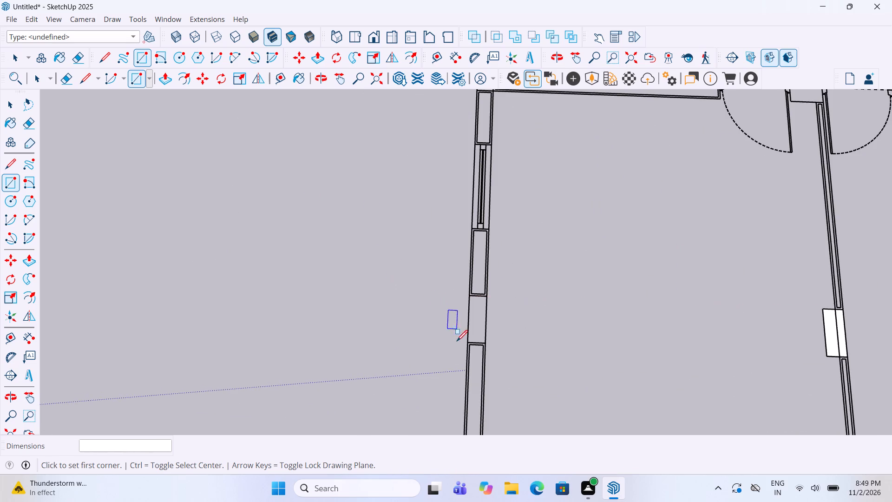
{"action": "scroll", "coordinate": [457, 342], "scroll_direction": "up", "scroll_amount": 3}
{"action": "left_click", "coordinate": [477, 342]}
{"action": "left_click", "coordinate": [503, 273]}
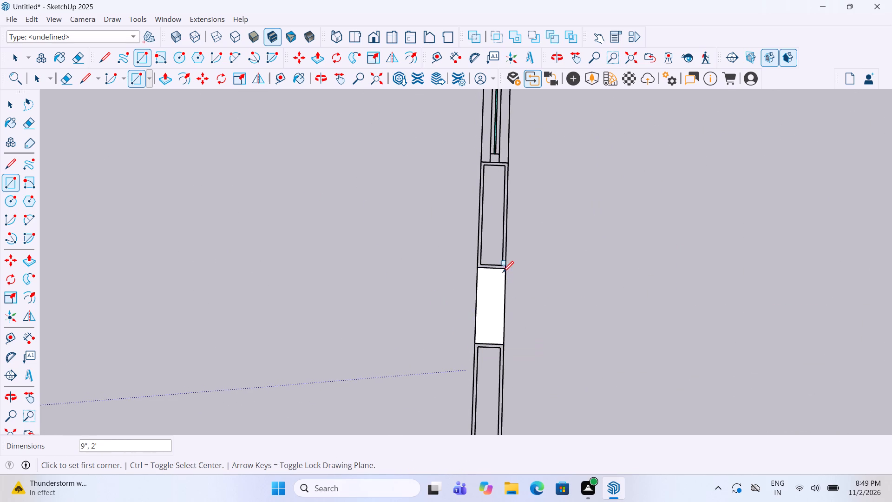
Draw a 9" by 2' rectangle over the fifth plan's staircase-side wall column where the staircase/front-room wall meets it.
{"action": "scroll", "coordinate": [451, 350], "scroll_direction": "down", "scroll_amount": 13}
{"action": "scroll", "coordinate": [480, 209], "scroll_direction": "up", "scroll_amount": 4}
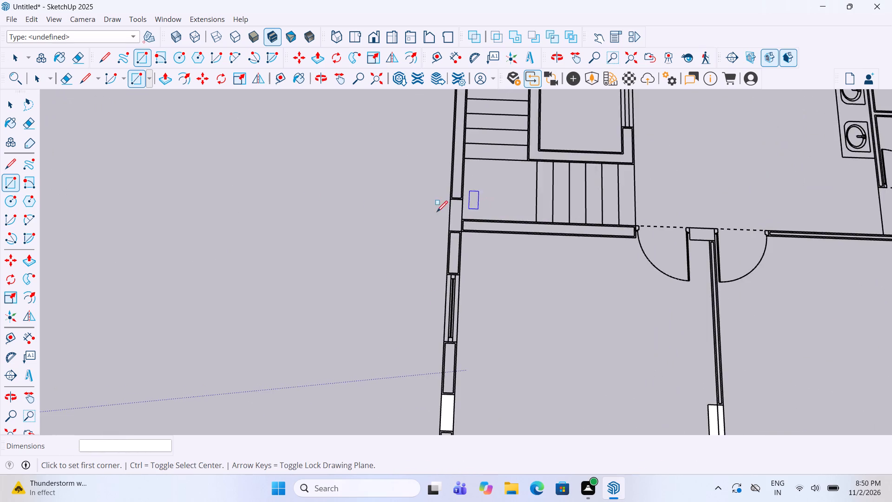
{"action": "scroll", "coordinate": [437, 213], "scroll_direction": "up", "scroll_amount": 12}
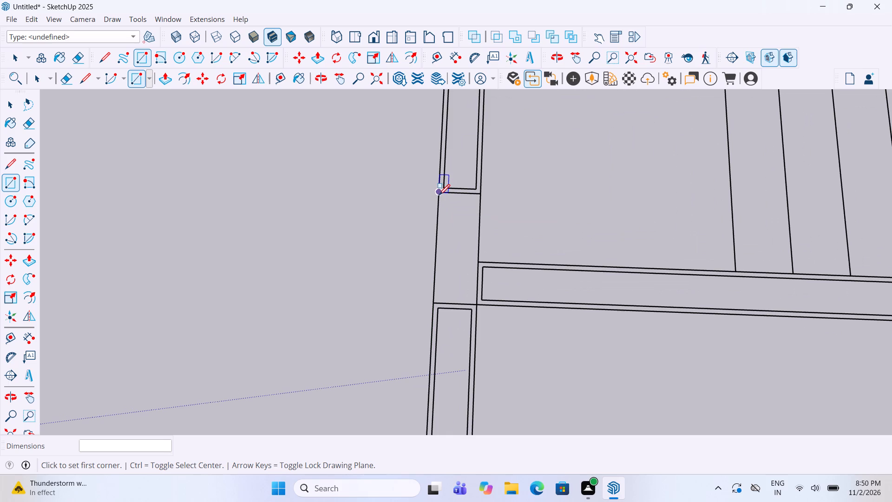
{"action": "left_click", "coordinate": [439, 196]}
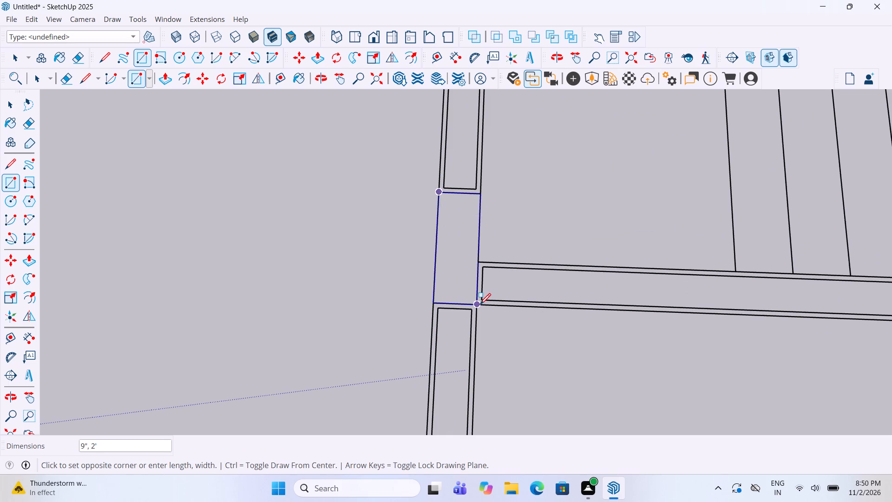
{"action": "left_click", "coordinate": [480, 305]}
Draw a rectangle over the column between the doors to the fifth plan's two front rooms, at the end of their partition.
{"action": "scroll", "coordinate": [425, 349], "scroll_direction": "down", "scroll_amount": 18}
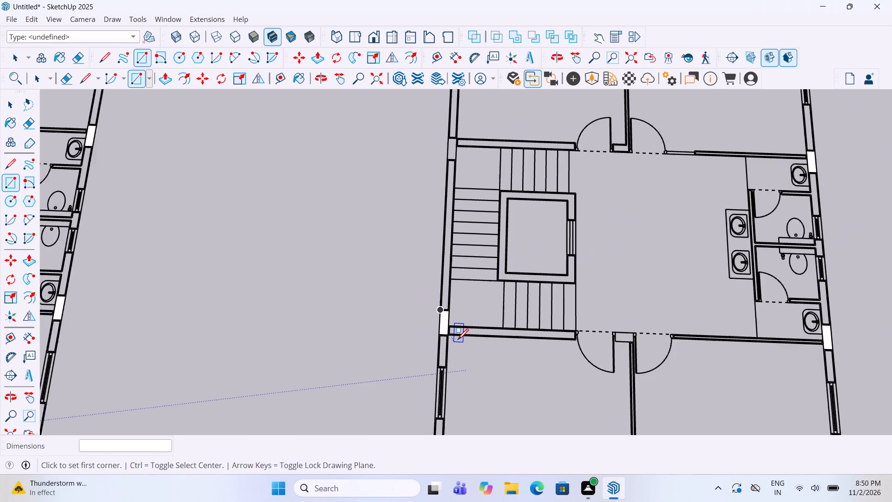
{"action": "scroll", "coordinate": [472, 339], "scroll_direction": "down", "scroll_amount": 2}
{"action": "scroll", "coordinate": [607, 343], "scroll_direction": "up", "scroll_amount": 11}
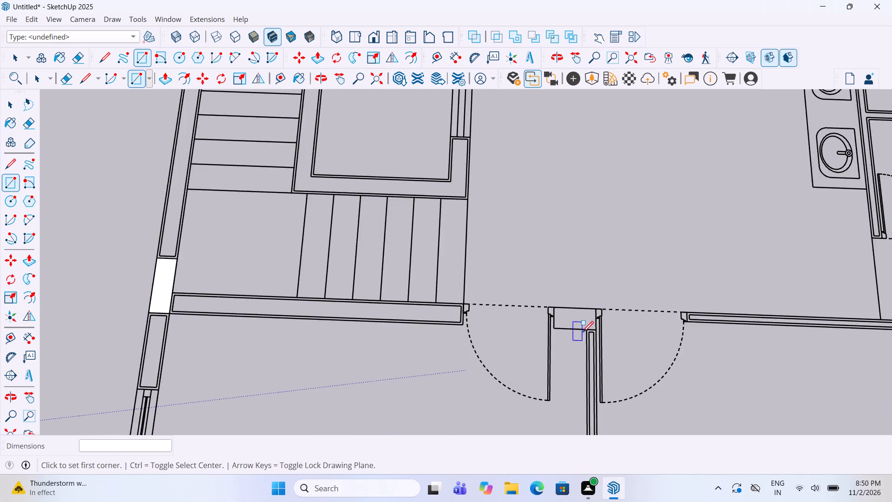
{"action": "scroll", "coordinate": [583, 333], "scroll_direction": "up", "scroll_amount": 5}
{"action": "left_click", "coordinate": [605, 330]}
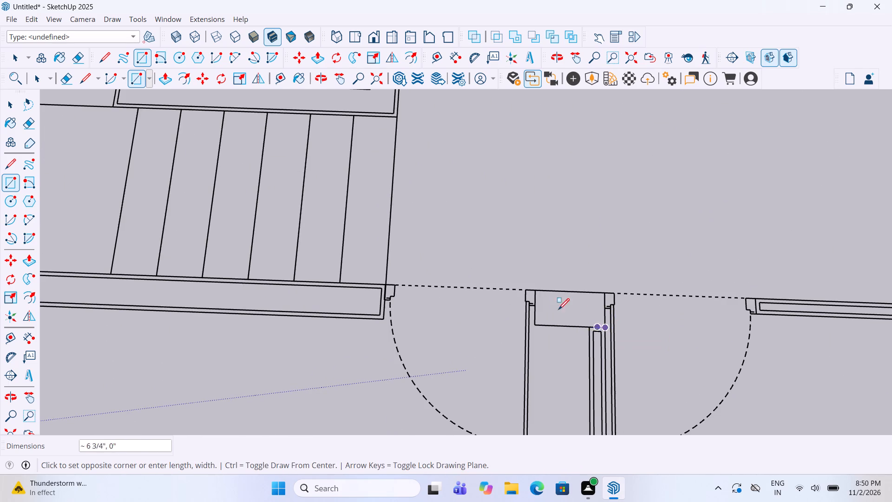
{"action": "left_click", "coordinate": [534, 293]}
Draw a rectangle over the fifth plan's staircase-side wall column where the staircase/back-room wall meets it.
{"action": "scroll", "coordinate": [459, 324], "scroll_direction": "down", "scroll_amount": 9}
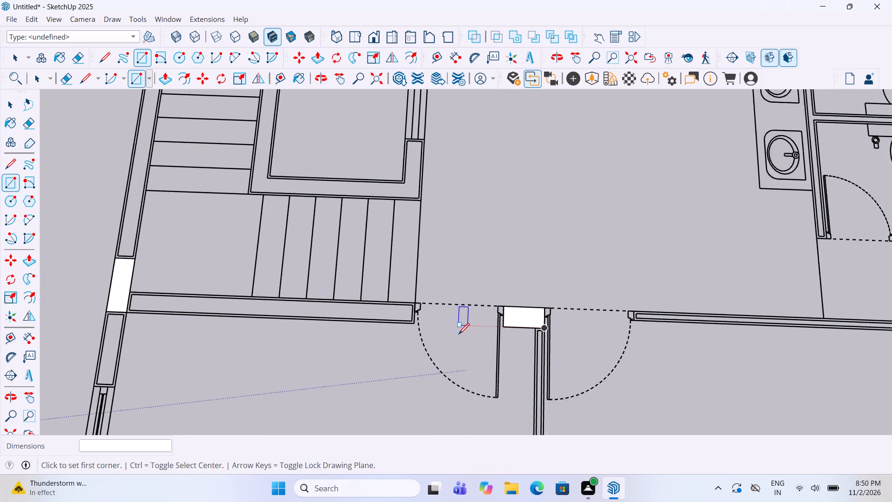
{"action": "scroll", "coordinate": [459, 335], "scroll_direction": "down", "scroll_amount": 14}
{"action": "scroll", "coordinate": [387, 238], "scroll_direction": "up", "scroll_amount": 8}
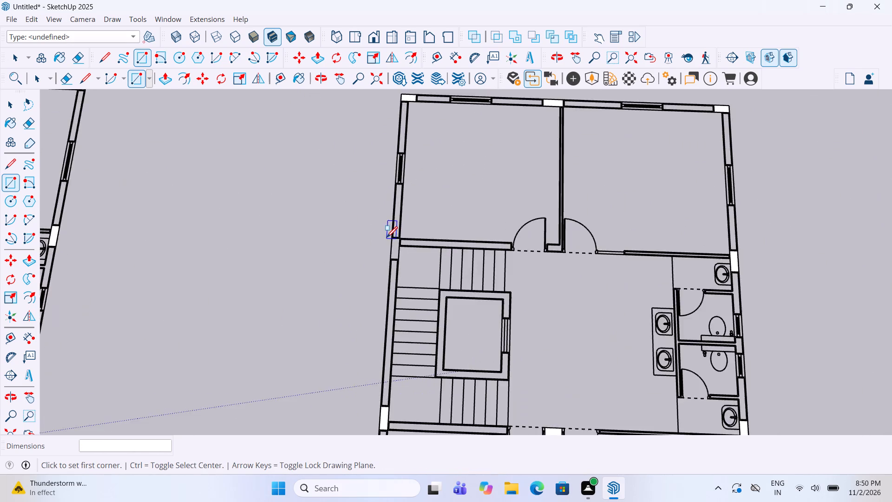
{"action": "scroll", "coordinate": [387, 238], "scroll_direction": "up", "scroll_amount": 14}
{"action": "left_click", "coordinate": [397, 315]}
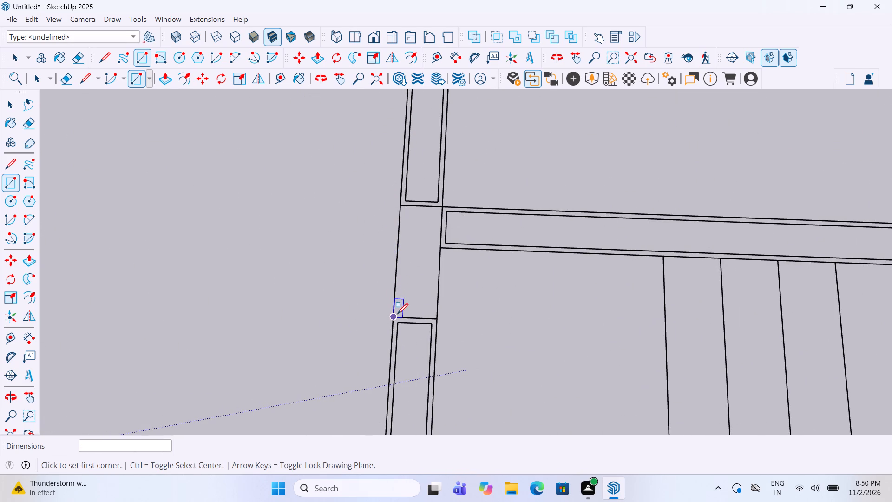
{"action": "left_click", "coordinate": [438, 210]}
Look over the fifth plan's back rooms and outer walls for columns still without faces.
{"action": "scroll", "coordinate": [382, 284], "scroll_direction": "down", "scroll_amount": 12}
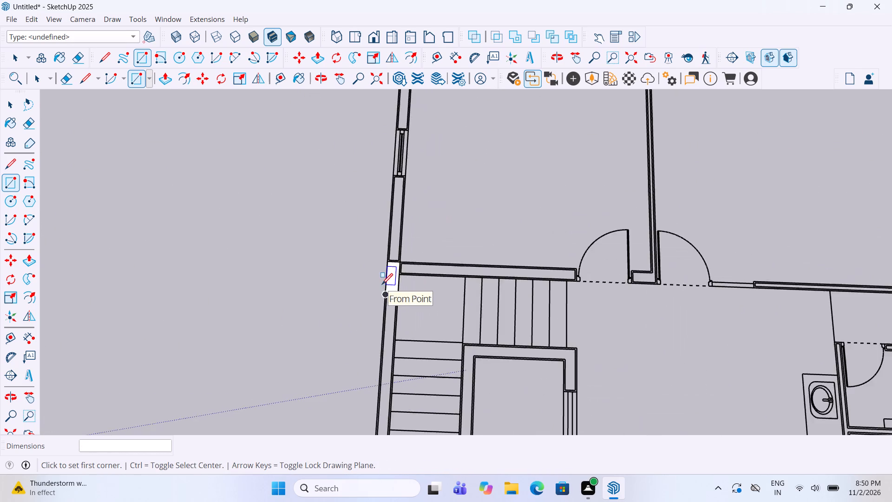
{"action": "scroll", "coordinate": [382, 285], "scroll_direction": "down", "scroll_amount": 7}
{"action": "scroll", "coordinate": [570, 278], "scroll_direction": "up", "scroll_amount": 5}
{"action": "scroll", "coordinate": [478, 310], "scroll_direction": "down", "scroll_amount": 6}
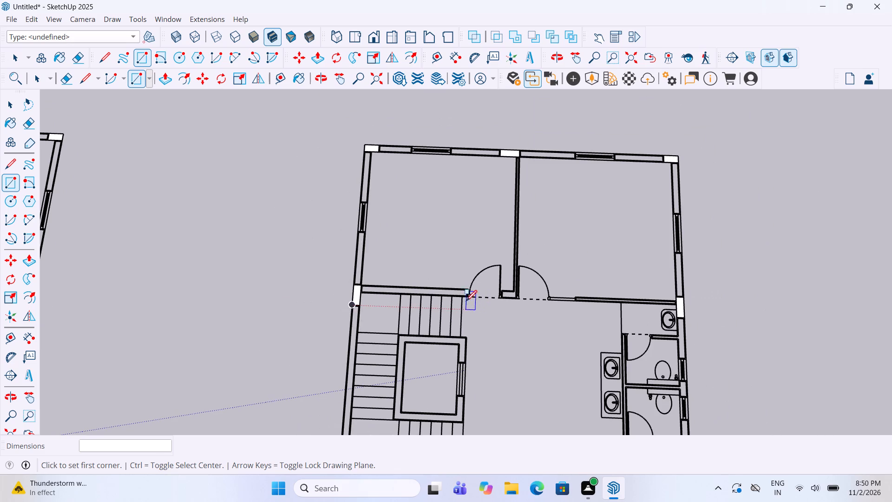
{"action": "scroll", "coordinate": [538, 174], "scroll_direction": "up", "scroll_amount": 4}
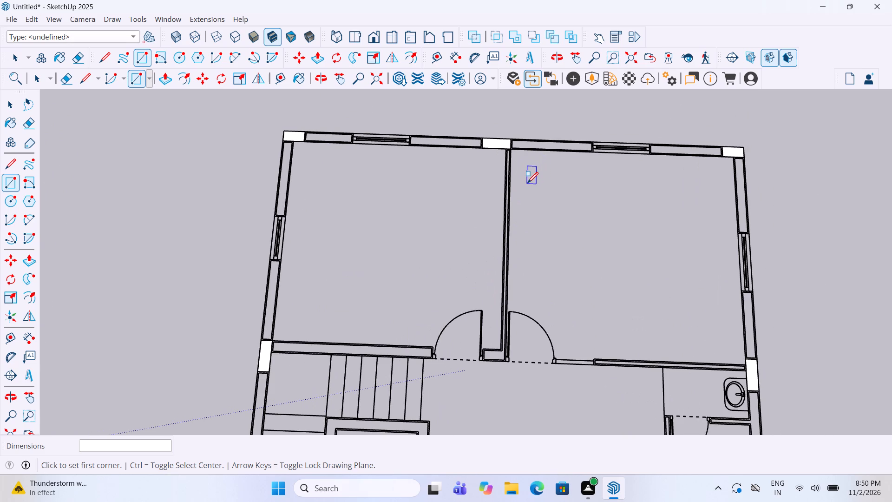
{"action": "scroll", "coordinate": [527, 184], "scroll_direction": "down", "scroll_amount": 11}
{"action": "scroll", "coordinate": [569, 367], "scroll_direction": "up", "scroll_amount": 10}
{"action": "scroll", "coordinate": [538, 238], "scroll_direction": "down", "scroll_amount": 11}
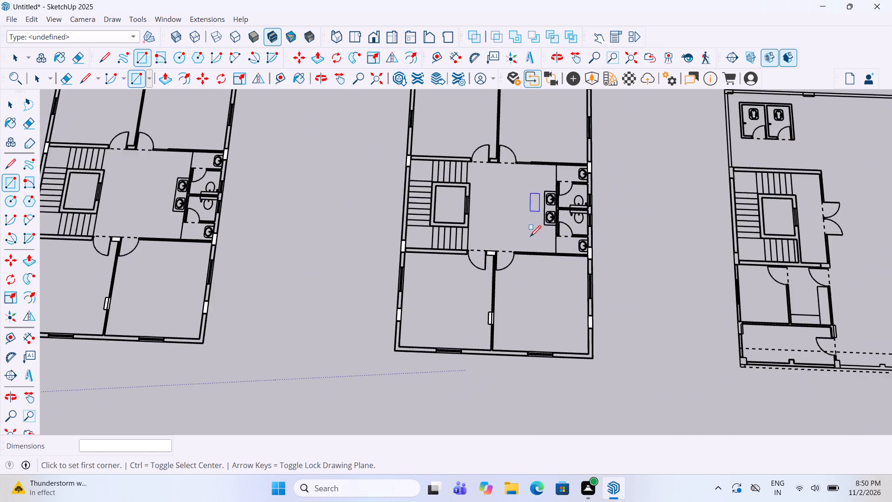
Draw a 1' 6" by 9" rectangle over the sixth plan's back corner column beside the two toilets.
{"action": "scroll", "coordinate": [531, 374], "scroll_direction": "up", "scroll_amount": 6}
{"action": "scroll", "coordinate": [449, 324], "scroll_direction": "down", "scroll_amount": 17}
{"action": "scroll", "coordinate": [576, 219], "scroll_direction": "up", "scroll_amount": 4}
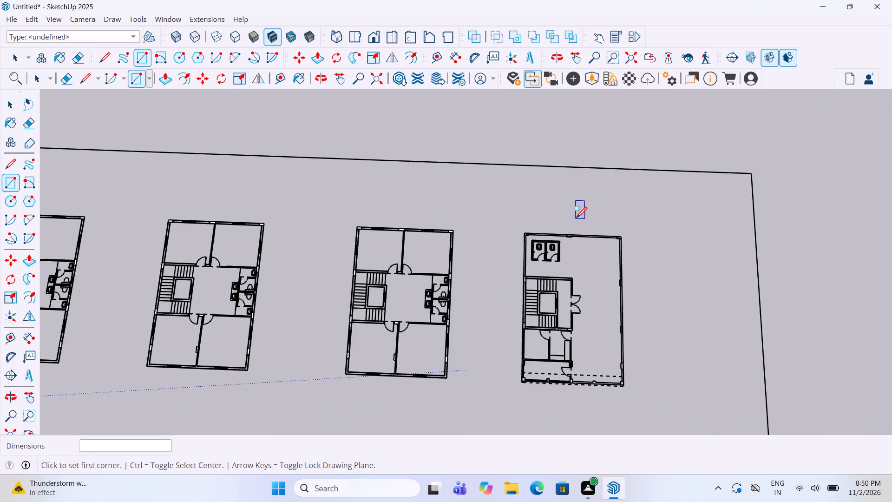
{"action": "scroll", "coordinate": [565, 224], "scroll_direction": "up", "scroll_amount": 6}
{"action": "scroll", "coordinate": [514, 236], "scroll_direction": "up", "scroll_amount": 15}
{"action": "scroll", "coordinate": [469, 241], "scroll_direction": "up", "scroll_amount": 4}
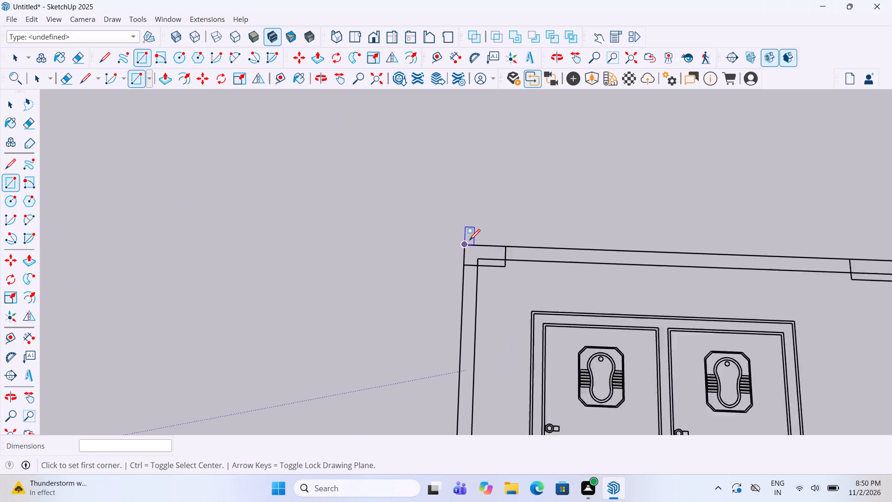
{"action": "scroll", "coordinate": [469, 241], "scroll_direction": "up", "scroll_amount": 6}
{"action": "left_click", "coordinate": [469, 241]}
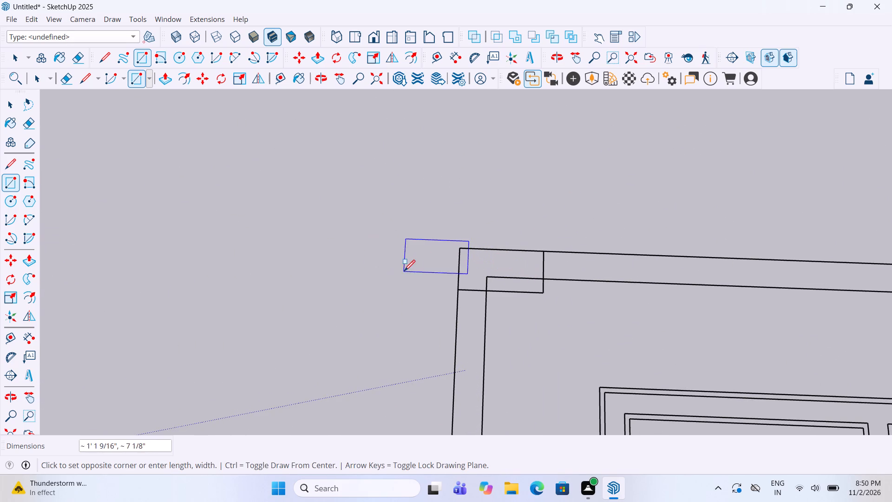
{"action": "left_click", "coordinate": [15, 182]}
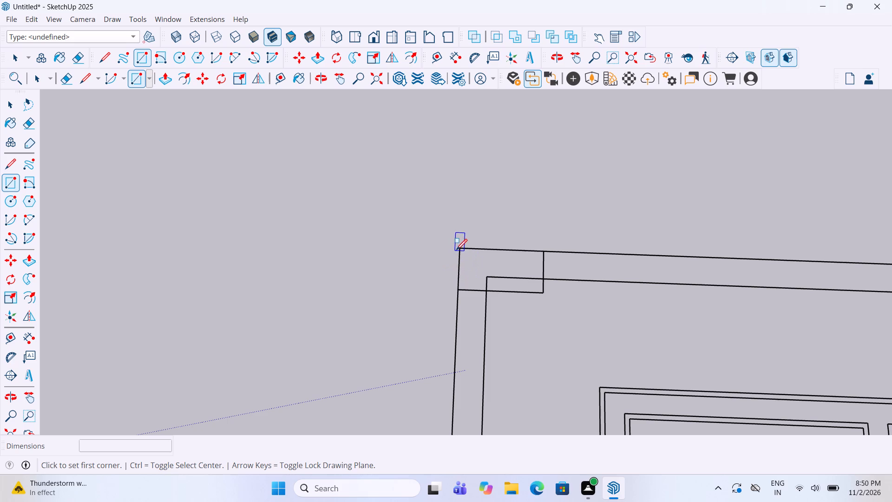
{"action": "left_click", "coordinate": [458, 251]}
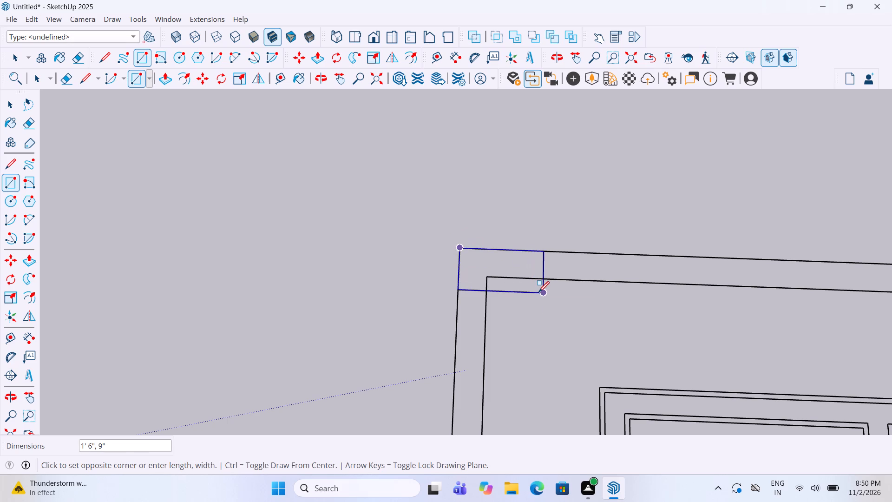
{"action": "left_click", "coordinate": [538, 293]}
Draw a rectangle over the column midway along the sixth plan's back wall.
{"action": "scroll", "coordinate": [356, 284], "scroll_direction": "down", "scroll_amount": 19}
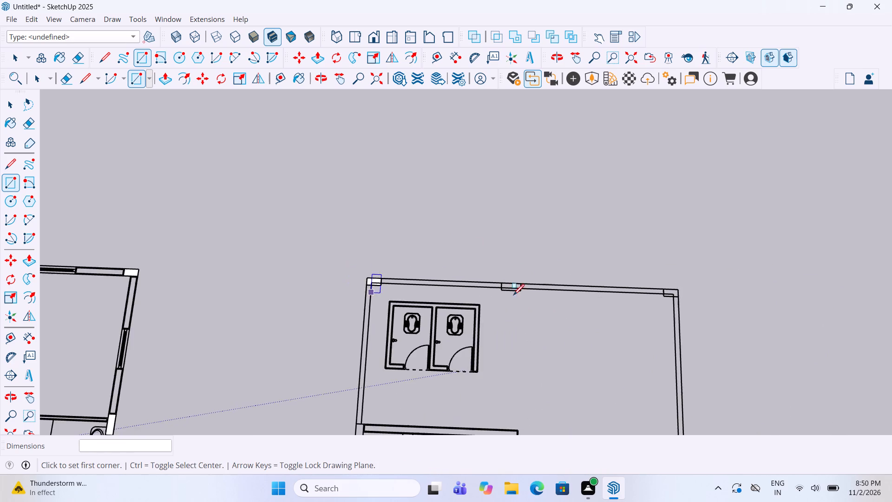
{"action": "scroll", "coordinate": [565, 296], "scroll_direction": "up", "scroll_amount": 5}
{"action": "scroll", "coordinate": [495, 290], "scroll_direction": "up", "scroll_amount": 10}
{"action": "left_click", "coordinate": [491, 264]}
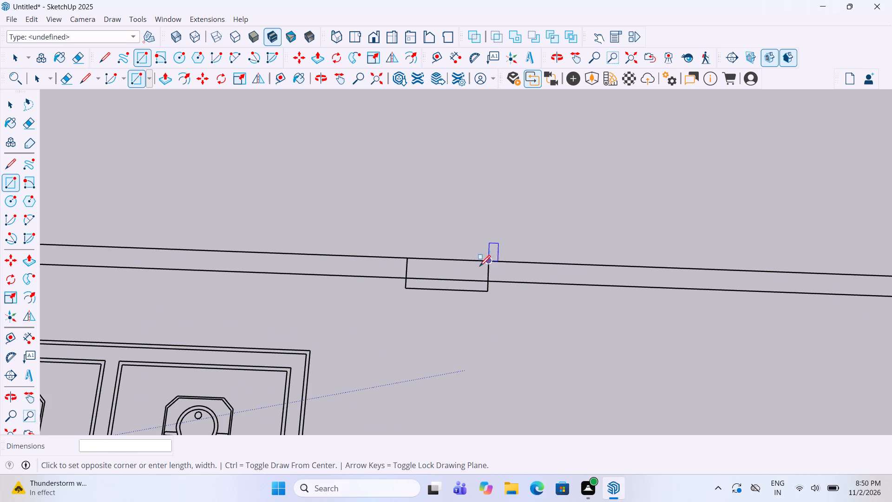
{"action": "left_click", "coordinate": [410, 289]}
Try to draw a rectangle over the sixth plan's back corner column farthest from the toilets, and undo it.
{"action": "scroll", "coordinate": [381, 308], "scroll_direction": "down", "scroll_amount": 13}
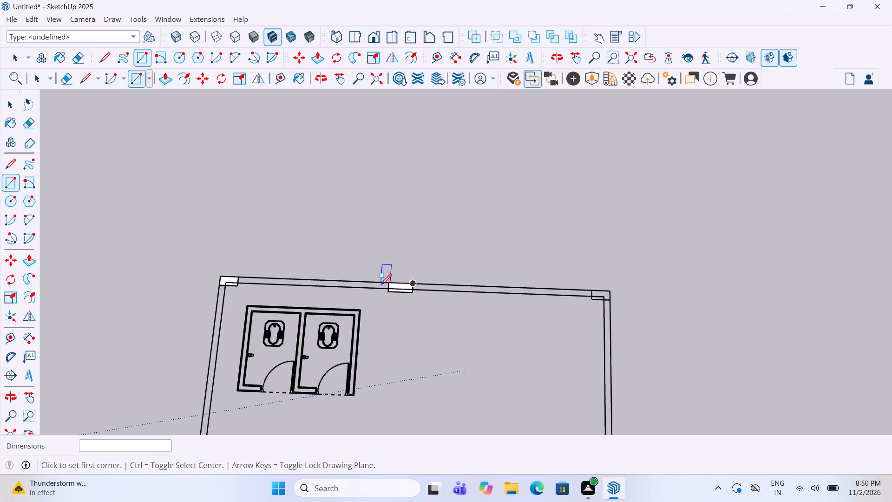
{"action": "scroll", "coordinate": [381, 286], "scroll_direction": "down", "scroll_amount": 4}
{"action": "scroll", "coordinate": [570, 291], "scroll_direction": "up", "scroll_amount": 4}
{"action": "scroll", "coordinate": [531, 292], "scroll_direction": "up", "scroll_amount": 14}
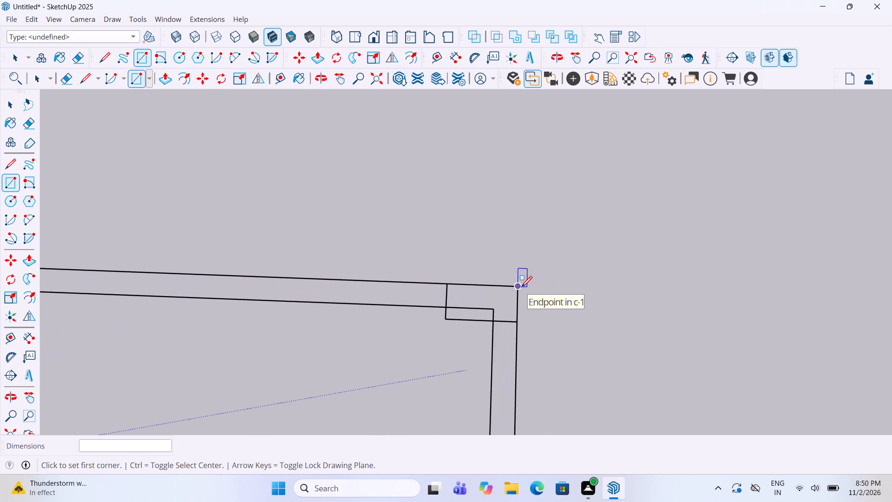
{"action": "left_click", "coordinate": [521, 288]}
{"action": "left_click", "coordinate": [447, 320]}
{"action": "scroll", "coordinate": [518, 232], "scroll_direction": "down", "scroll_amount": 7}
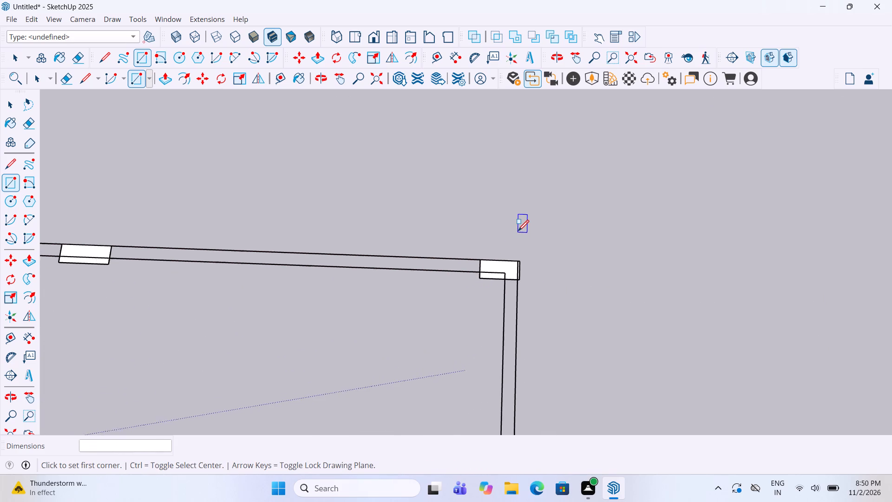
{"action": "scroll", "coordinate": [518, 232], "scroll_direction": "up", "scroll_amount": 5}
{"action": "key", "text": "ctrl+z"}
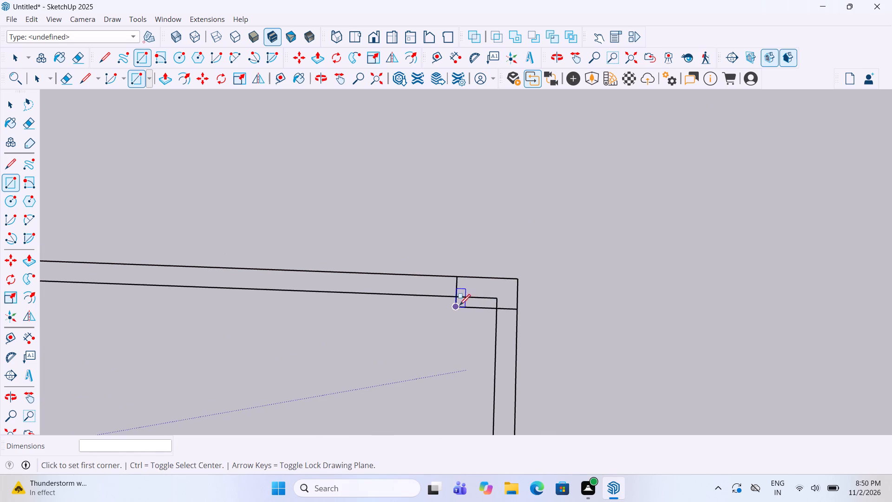
Draw a rectangle over the sixth plan's back corner column farthest from the toilets, matching its outline corner to corner.
{"action": "left_click", "coordinate": [458, 305]}
{"action": "left_click", "coordinate": [515, 279]}
Draw a 9" wide rectangle over the rearmost intermediate column on the sixth plan's long wall opposite the staircase.
{"action": "scroll", "coordinate": [532, 222], "scroll_direction": "down", "scroll_amount": 6}
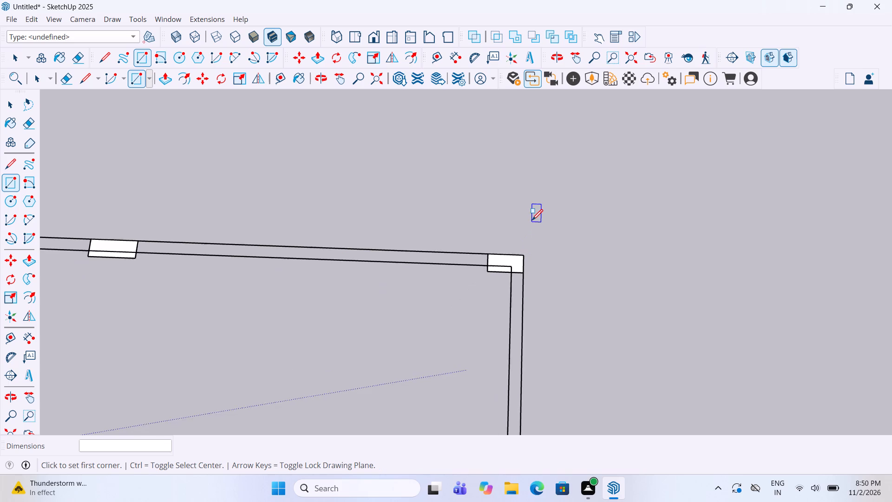
{"action": "scroll", "coordinate": [532, 221], "scroll_direction": "down", "scroll_amount": 12}
{"action": "scroll", "coordinate": [520, 388], "scroll_direction": "up", "scroll_amount": 7}
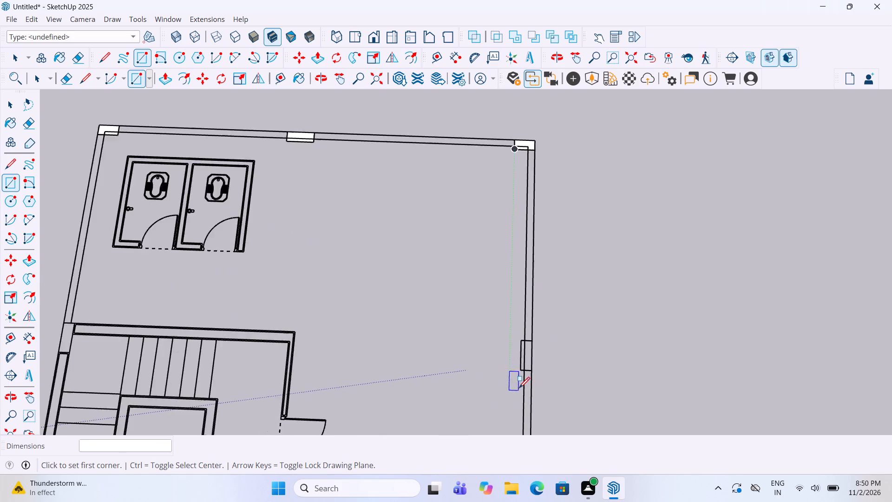
{"action": "scroll", "coordinate": [519, 389], "scroll_direction": "up", "scroll_amount": 6}
{"action": "left_click", "coordinate": [522, 357]}
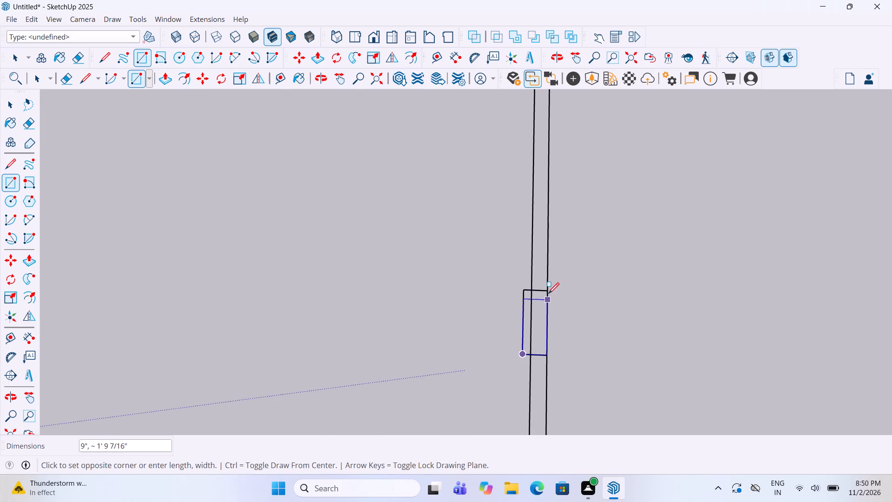
{"action": "left_click", "coordinate": [549, 290]}
Draw a rectangle over the middle column on the sixth plan's long wall opposite the staircase.
{"action": "scroll", "coordinate": [554, 223], "scroll_direction": "down", "scroll_amount": 6}
{"action": "scroll", "coordinate": [513, 191], "scroll_direction": "down", "scroll_amount": 12}
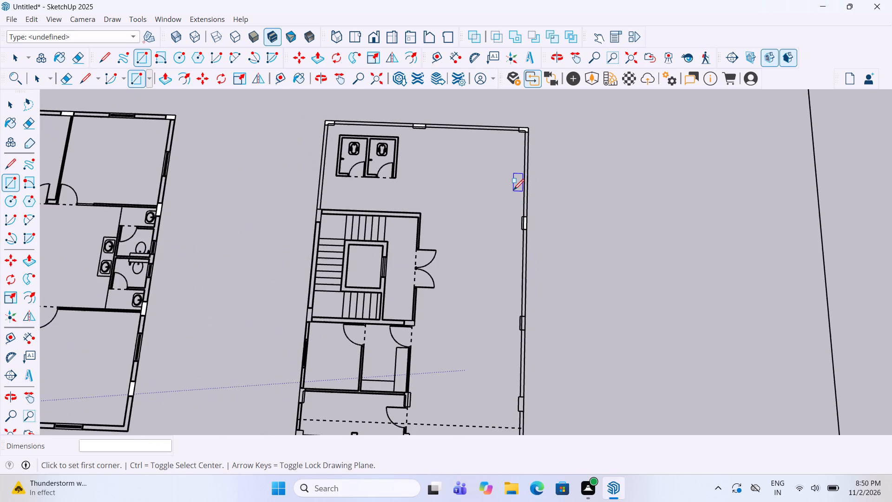
{"action": "scroll", "coordinate": [528, 337], "scroll_direction": "up", "scroll_amount": 15}
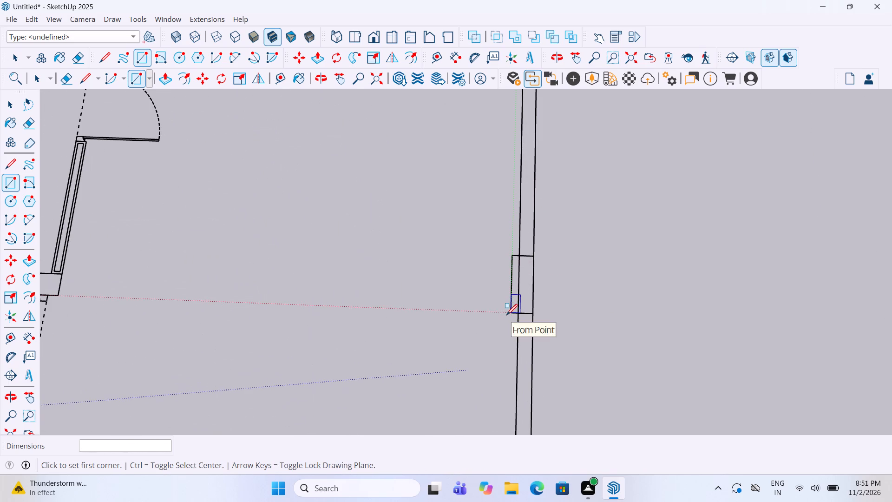
{"action": "left_click", "coordinate": [509, 316]}
{"action": "left_click", "coordinate": [531, 258]}
Draw a 9" by 2' rectangle over the column nearest the front corner on the sixth plan's long wall opposite the staircase.
{"action": "scroll", "coordinate": [540, 209], "scroll_direction": "down", "scroll_amount": 6}
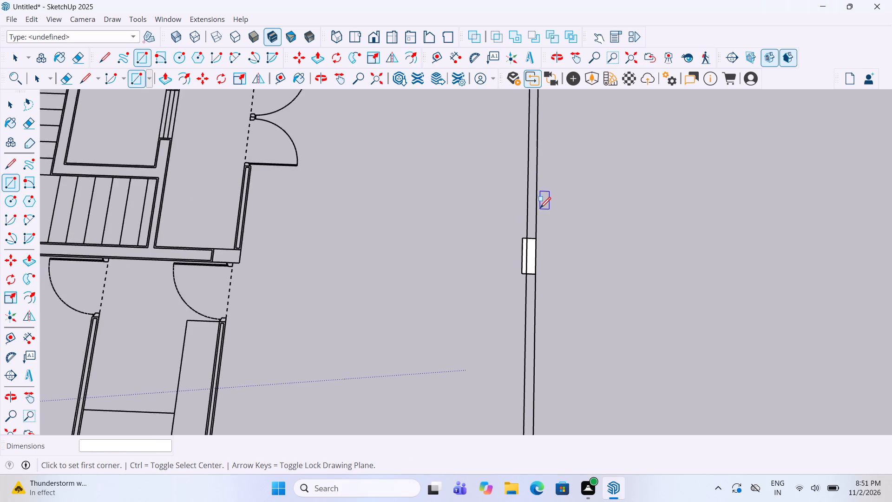
{"action": "scroll", "coordinate": [540, 209], "scroll_direction": "down", "scroll_amount": 9}
{"action": "scroll", "coordinate": [531, 336], "scroll_direction": "up", "scroll_amount": 10}
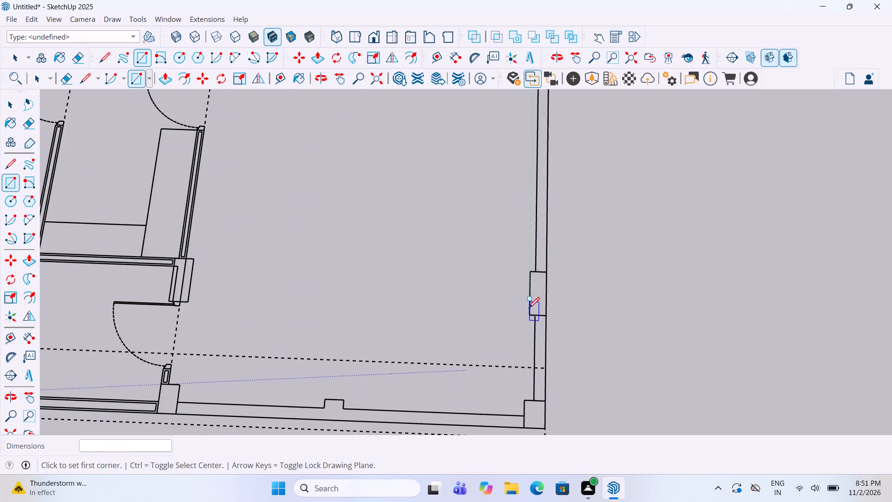
{"action": "scroll", "coordinate": [529, 309], "scroll_direction": "up", "scroll_amount": 5}
{"action": "left_click", "coordinate": [530, 314]}
{"action": "left_click", "coordinate": [556, 251]}
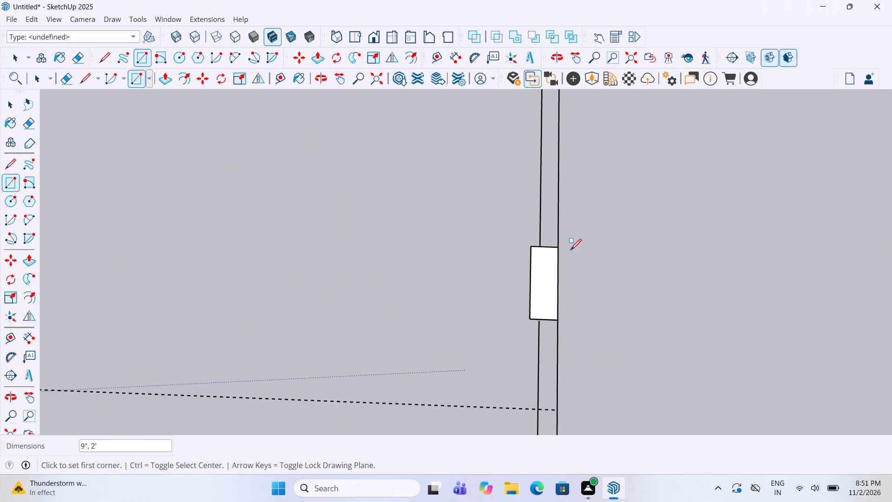
Draw an 11" by 1' 2" rectangle over the sixth plan's front corner column on the side opposite the staircase.
{"action": "scroll", "coordinate": [628, 252], "scroll_direction": "down", "scroll_amount": 10}
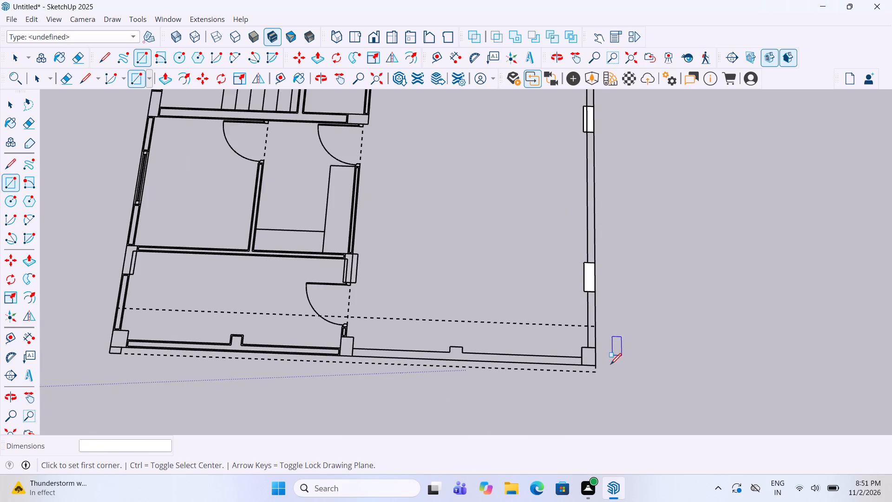
{"action": "scroll", "coordinate": [610, 365], "scroll_direction": "up", "scroll_amount": 4}
{"action": "left_click", "coordinate": [565, 365]}
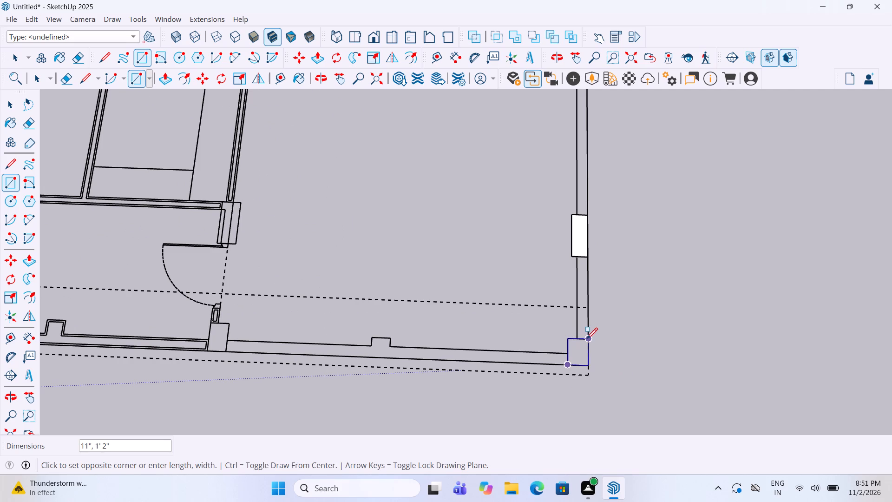
{"action": "left_click", "coordinate": [587, 340]}
Draw a 10" by 1' 3" rectangle over the sixth plan's front-wall column beside the front room's door.
{"action": "scroll", "coordinate": [597, 311], "scroll_direction": "down", "scroll_amount": 6}
{"action": "scroll", "coordinate": [381, 331], "scroll_direction": "up", "scroll_amount": 10}
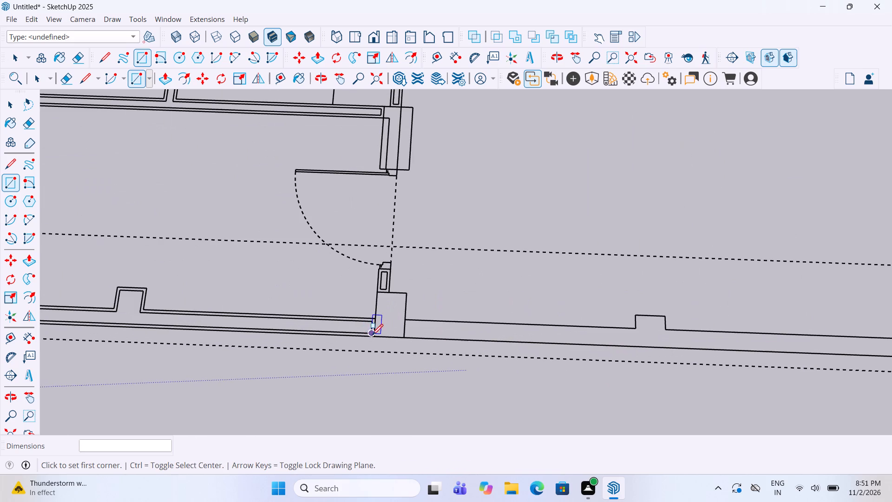
{"action": "left_click", "coordinate": [373, 336]}
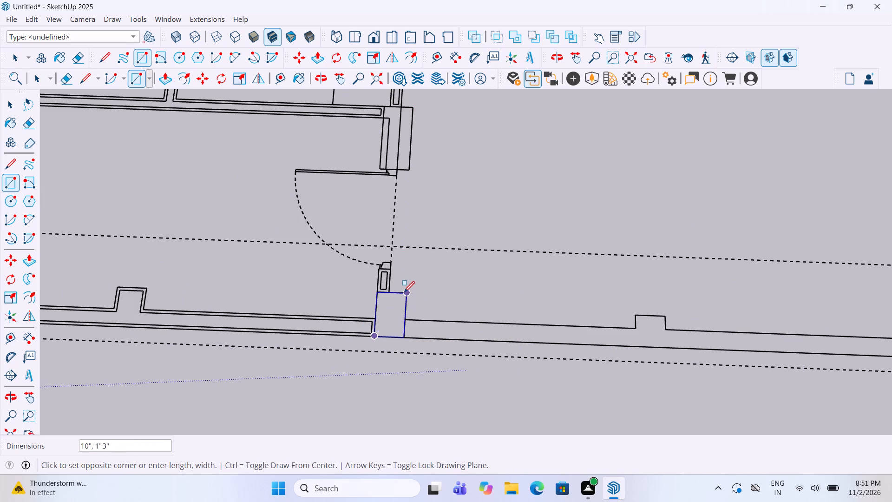
{"action": "left_click", "coordinate": [404, 293]}
Draw a rectangle over the sixth plan's front corner column on the staircase side.
{"action": "scroll", "coordinate": [533, 292], "scroll_direction": "down", "scroll_amount": 12}
{"action": "scroll", "coordinate": [314, 300], "scroll_direction": "up", "scroll_amount": 4}
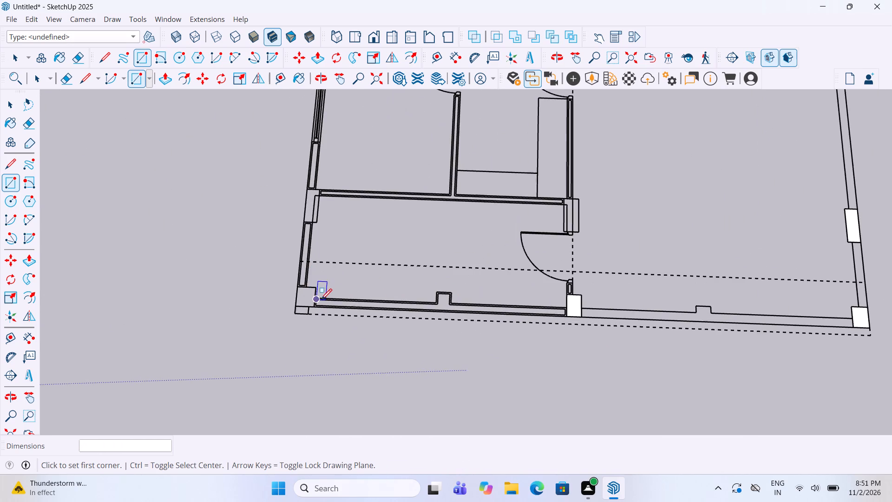
{"action": "scroll", "coordinate": [274, 298], "scroll_direction": "up", "scroll_amount": 10}
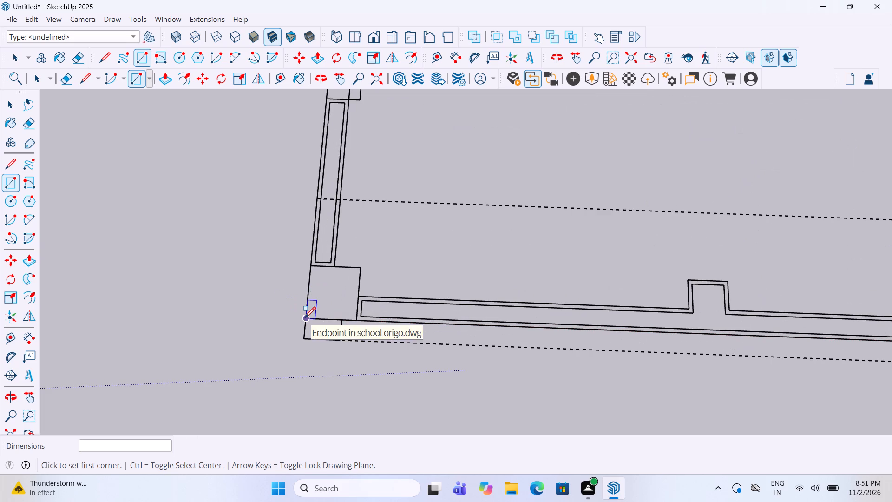
{"action": "left_click", "coordinate": [305, 317]}
{"action": "left_click", "coordinate": [361, 271]}
Draw a 9" by 2' rectangle over the sixth plan's staircase-side outer wall column where the front room's back wall meets it.
{"action": "scroll", "coordinate": [384, 346], "scroll_direction": "down", "scroll_amount": 9}
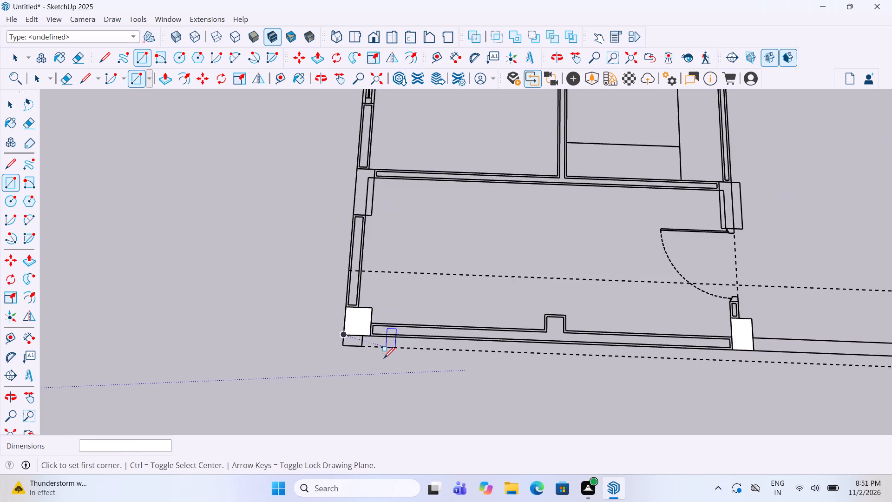
{"action": "scroll", "coordinate": [384, 359], "scroll_direction": "down", "scroll_amount": 4}
{"action": "scroll", "coordinate": [348, 233], "scroll_direction": "up", "scroll_amount": 5}
{"action": "scroll", "coordinate": [385, 258], "scroll_direction": "up", "scroll_amount": 9}
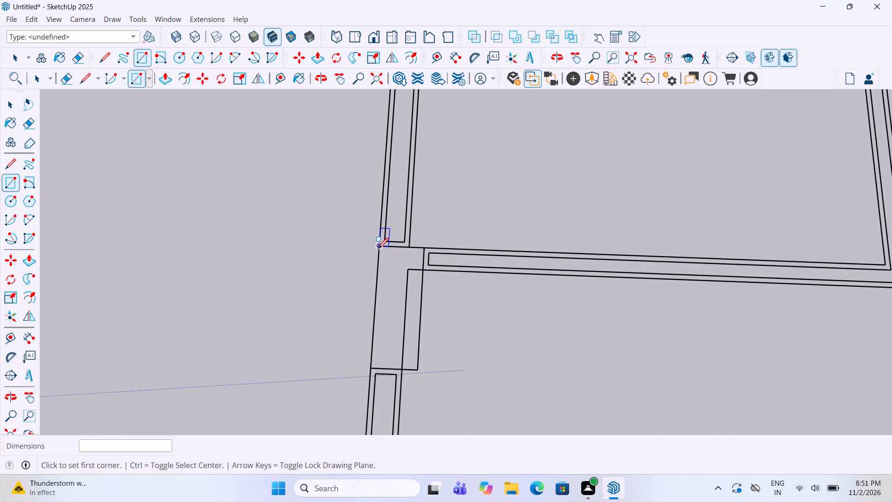
{"action": "left_click", "coordinate": [378, 250]}
{"action": "left_click", "coordinate": [419, 369]}
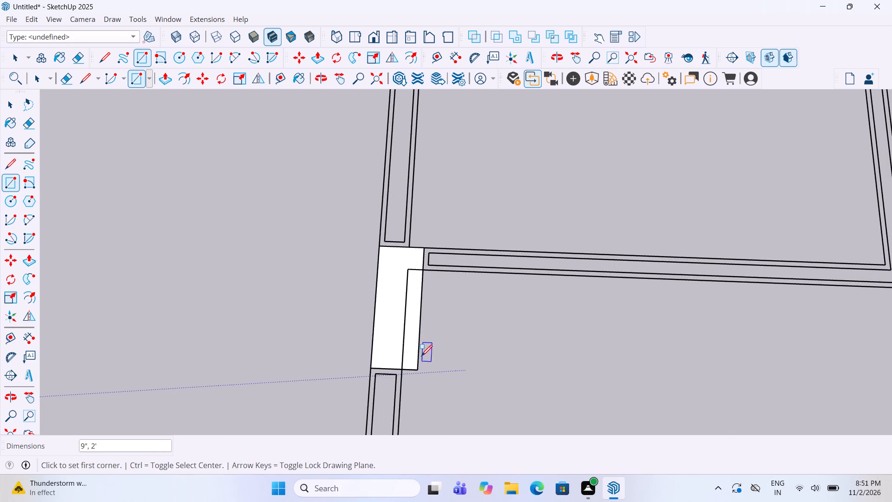
Draw a 9" by 2' rectangle over the outer wall column at the front corner of the sixth plan's staircase.
{"action": "scroll", "coordinate": [422, 359], "scroll_direction": "down", "scroll_amount": 17}
{"action": "scroll", "coordinate": [411, 190], "scroll_direction": "up", "scroll_amount": 5}
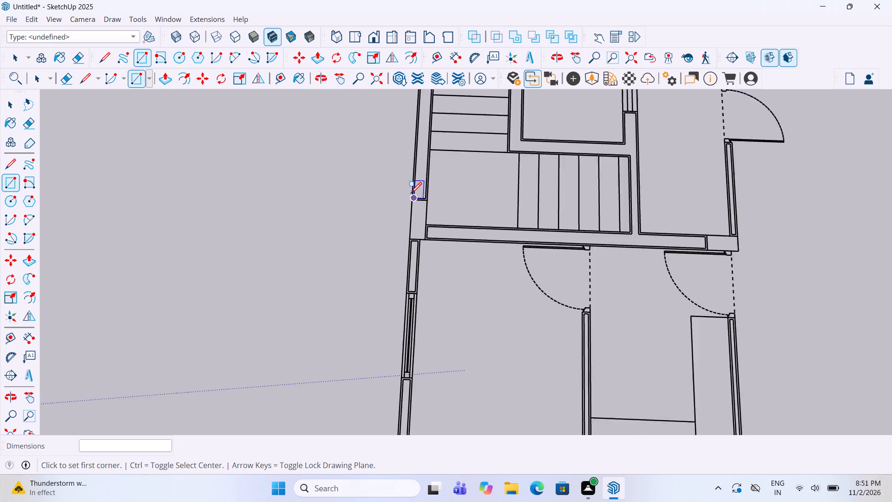
{"action": "scroll", "coordinate": [411, 194], "scroll_direction": "up", "scroll_amount": 10}
{"action": "left_click", "coordinate": [412, 200]}
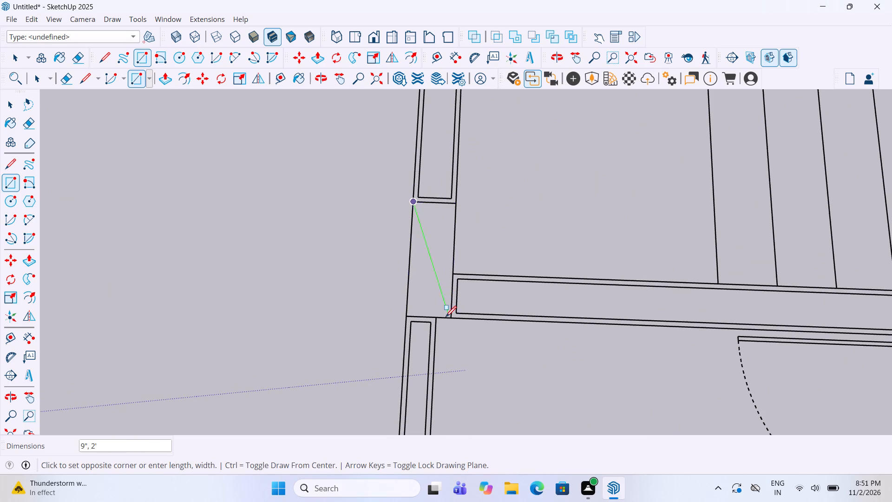
{"action": "left_click", "coordinate": [448, 320]}
Draw a 9" by 2' rectangle over the outer wall column at the rear corner of the sixth plan's staircase.
{"action": "scroll", "coordinate": [443, 357], "scroll_direction": "down", "scroll_amount": 16}
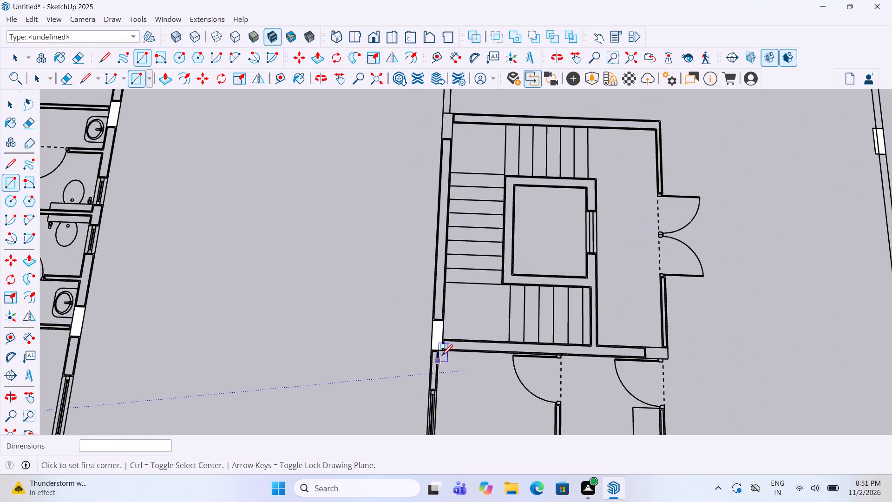
{"action": "scroll", "coordinate": [441, 357], "scroll_direction": "down", "scroll_amount": 6}
{"action": "scroll", "coordinate": [426, 215], "scroll_direction": "up", "scroll_amount": 6}
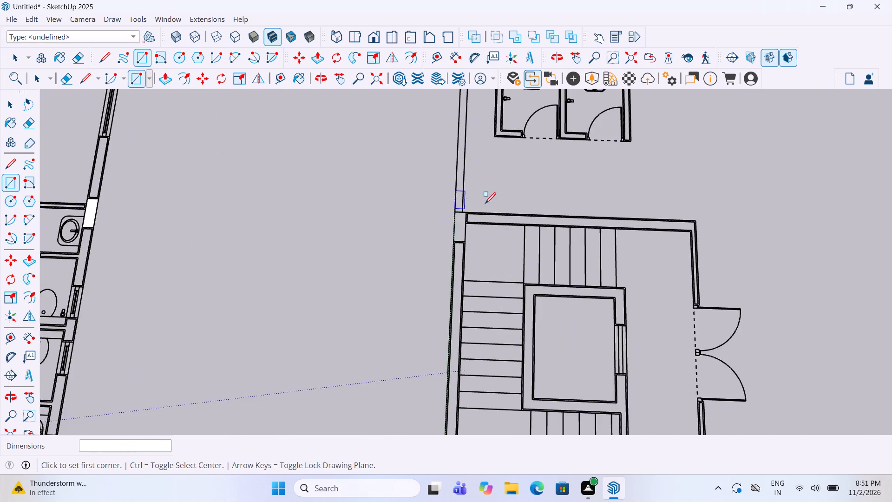
{"action": "scroll", "coordinate": [485, 205], "scroll_direction": "up", "scroll_amount": 11}
{"action": "scroll", "coordinate": [437, 219], "scroll_direction": "up", "scroll_amount": 4}
{"action": "left_click", "coordinate": [438, 216]}
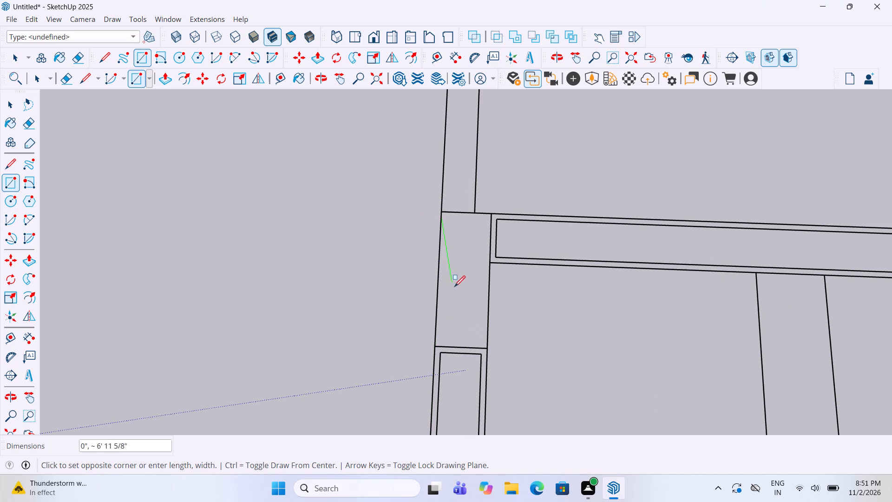
{"action": "left_click", "coordinate": [6, 183]}
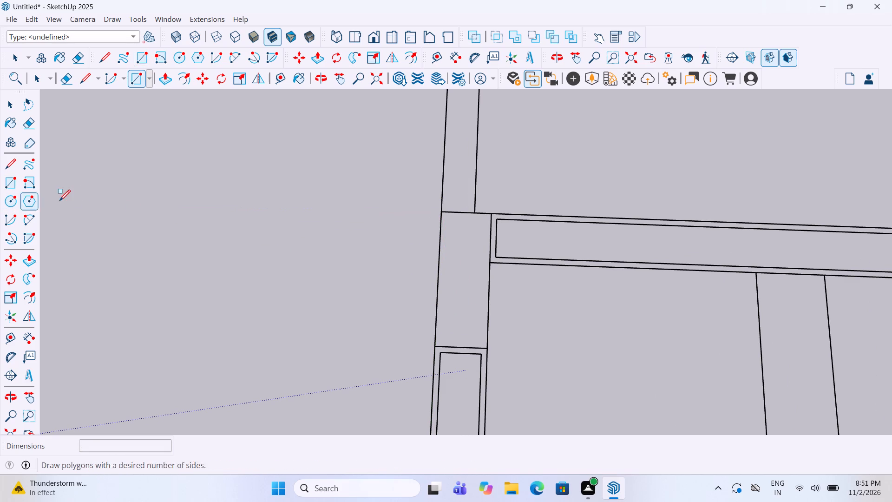
{"action": "left_click", "coordinate": [432, 346]}
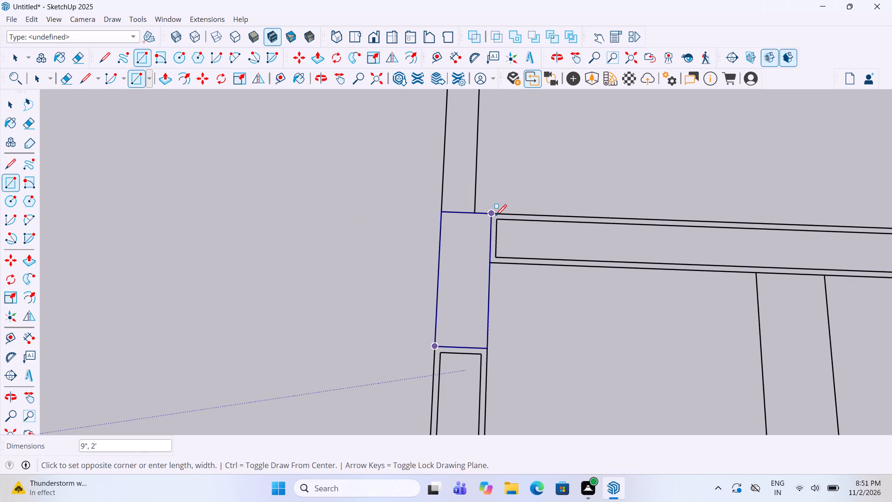
{"action": "left_click", "coordinate": [494, 216]}
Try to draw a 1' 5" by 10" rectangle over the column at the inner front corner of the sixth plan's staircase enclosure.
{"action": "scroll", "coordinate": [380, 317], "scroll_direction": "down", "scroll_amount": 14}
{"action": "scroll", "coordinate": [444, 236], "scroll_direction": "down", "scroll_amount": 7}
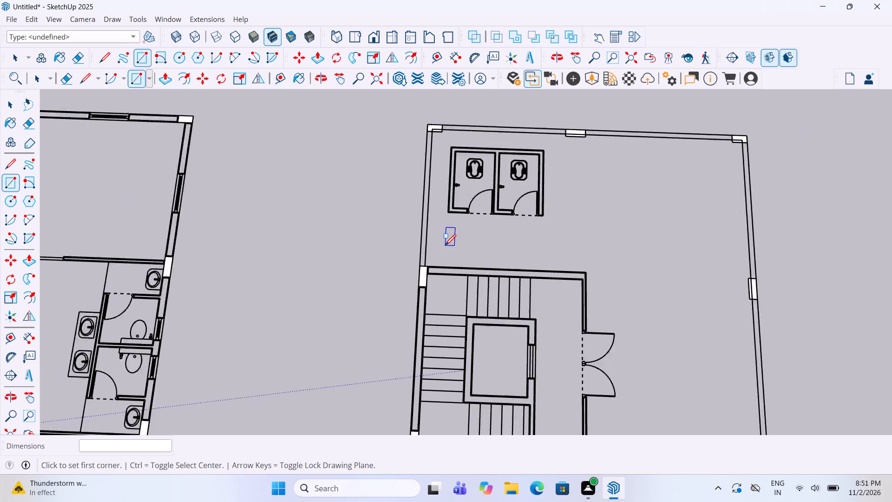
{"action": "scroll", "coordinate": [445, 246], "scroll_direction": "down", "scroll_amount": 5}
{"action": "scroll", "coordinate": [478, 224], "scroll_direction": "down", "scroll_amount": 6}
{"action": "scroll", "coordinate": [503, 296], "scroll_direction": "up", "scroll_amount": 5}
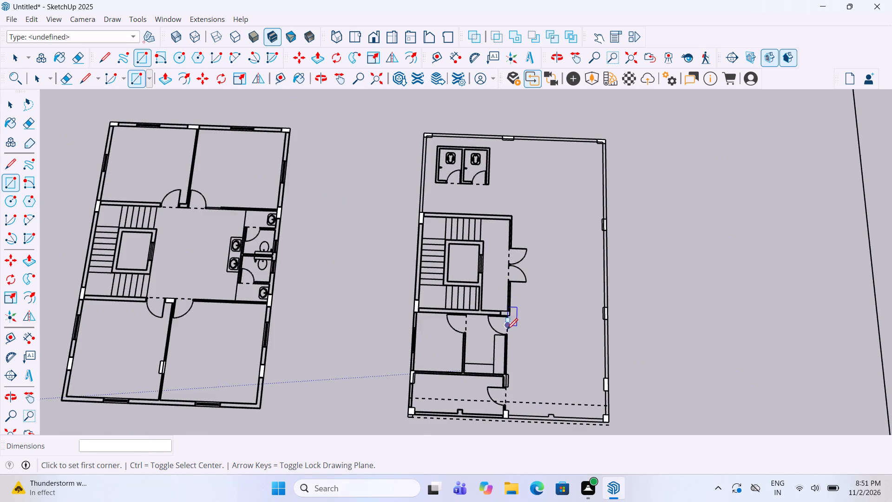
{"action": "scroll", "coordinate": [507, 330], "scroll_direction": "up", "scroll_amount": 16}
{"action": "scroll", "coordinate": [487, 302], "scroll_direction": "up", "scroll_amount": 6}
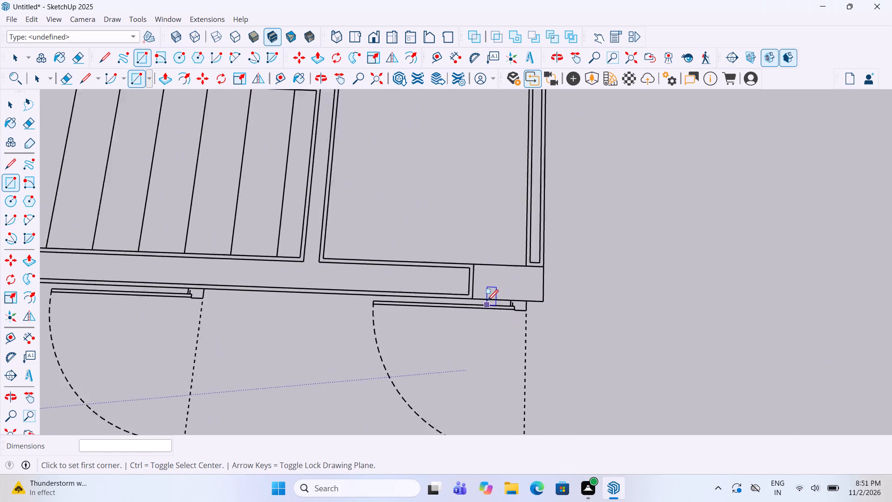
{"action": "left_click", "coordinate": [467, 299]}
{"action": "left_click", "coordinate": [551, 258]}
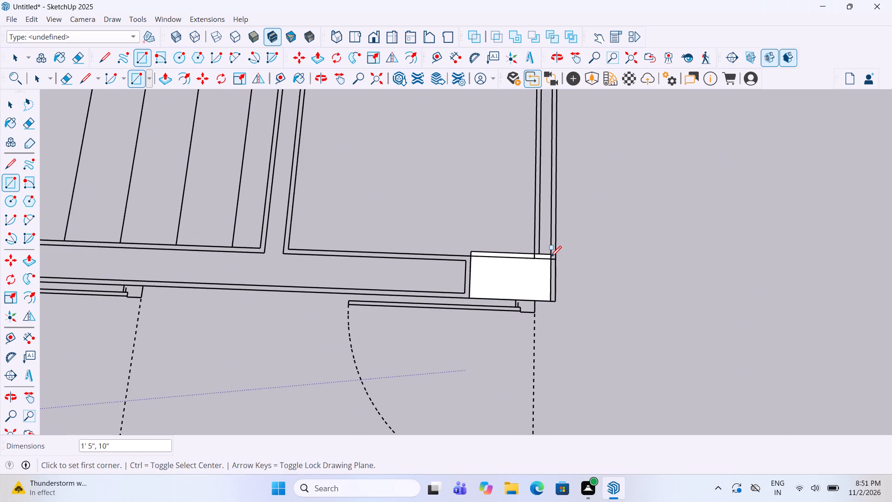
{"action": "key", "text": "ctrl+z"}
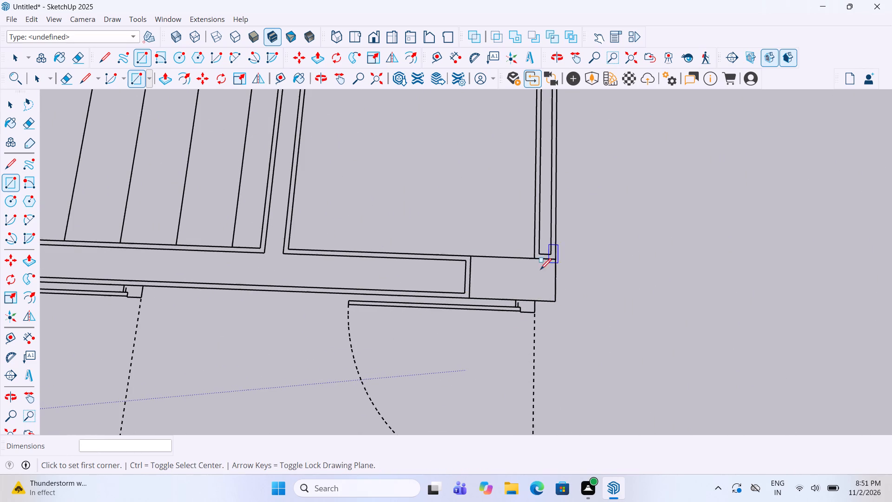
Draw a rectangle matching the column outline at the inner front corner of the sixth plan's staircase enclosure.
{"action": "left_click", "coordinate": [471, 297]}
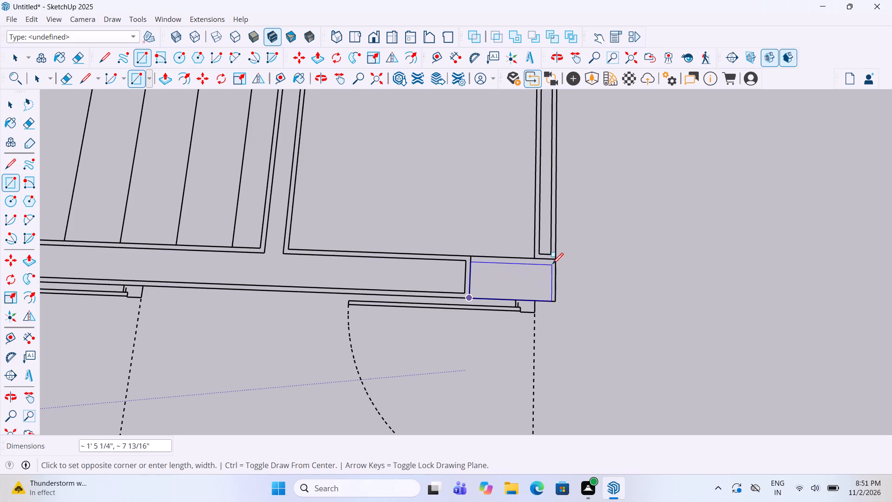
{"action": "left_click", "coordinate": [554, 262]}
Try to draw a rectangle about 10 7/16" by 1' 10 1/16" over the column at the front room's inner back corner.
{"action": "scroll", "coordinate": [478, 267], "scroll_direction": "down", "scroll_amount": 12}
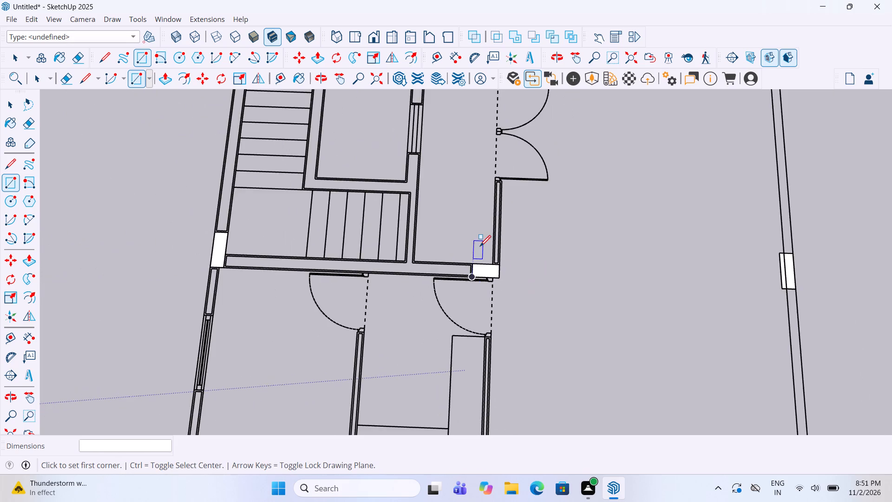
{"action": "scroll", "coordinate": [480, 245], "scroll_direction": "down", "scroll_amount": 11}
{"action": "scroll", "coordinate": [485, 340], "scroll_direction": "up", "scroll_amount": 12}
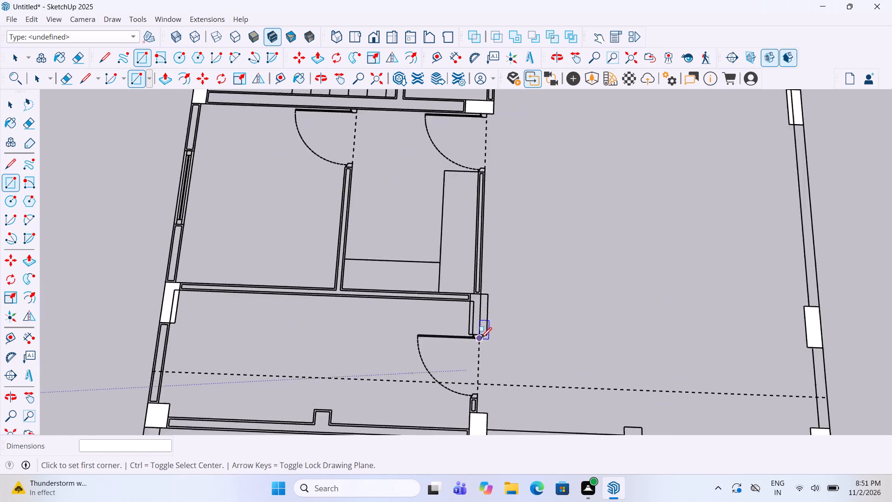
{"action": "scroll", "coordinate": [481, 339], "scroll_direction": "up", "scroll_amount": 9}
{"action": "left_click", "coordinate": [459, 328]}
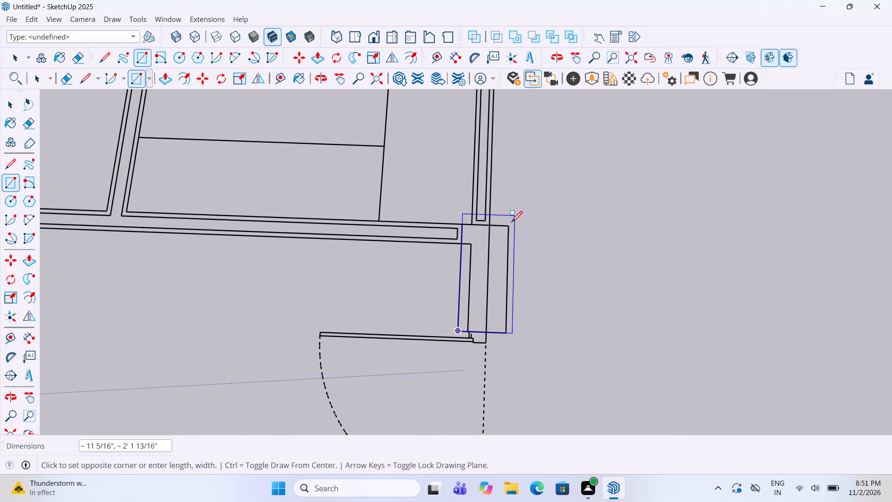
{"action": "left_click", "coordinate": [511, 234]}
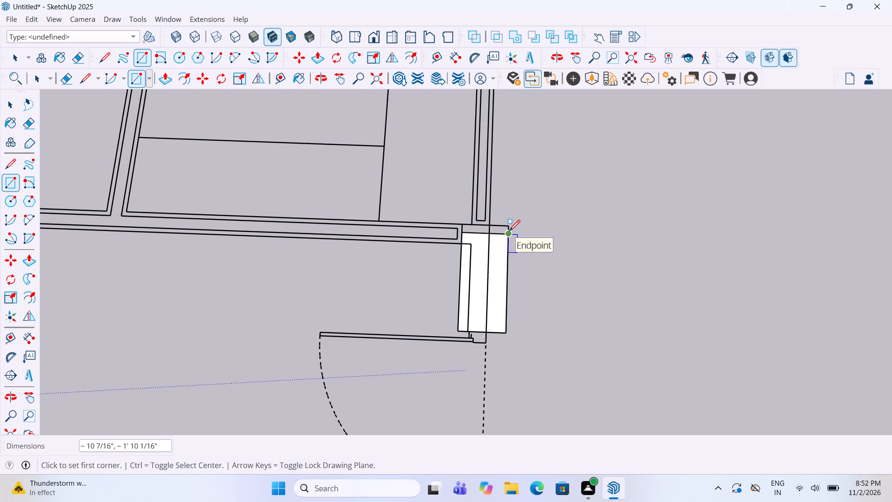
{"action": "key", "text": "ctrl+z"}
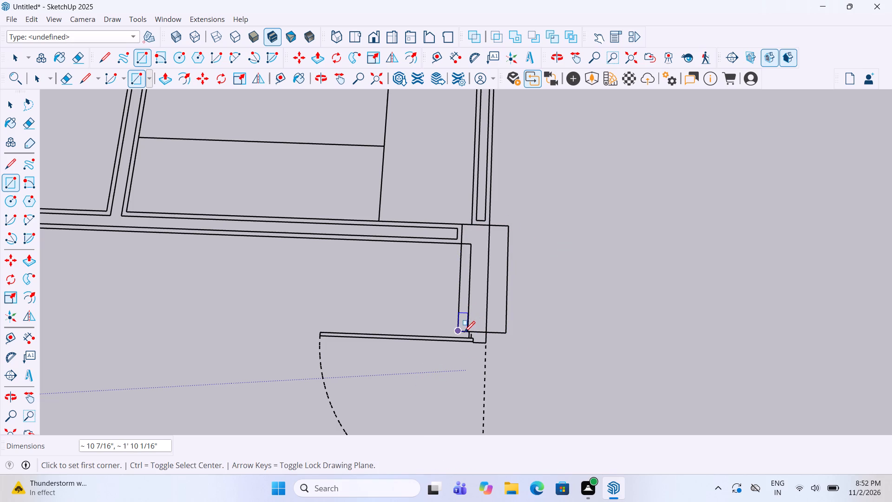
Draw a rectangle about 10 7/16" by 2' over the column at the front room's inner back corner, beside its door.
{"action": "left_click", "coordinate": [460, 332]}
{"action": "left_click", "coordinate": [506, 227]}
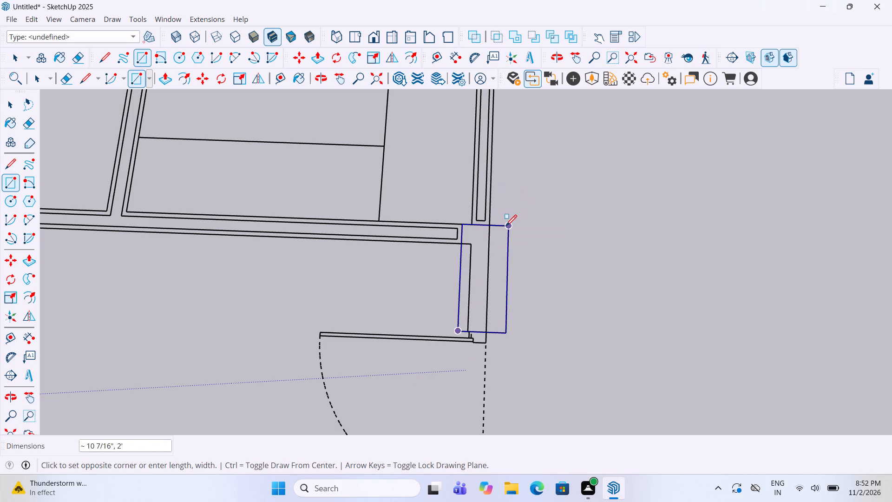
Examine the whole sixth plan for columns that still need tracing.
{"action": "scroll", "coordinate": [482, 310], "scroll_direction": "down", "scroll_amount": 12}
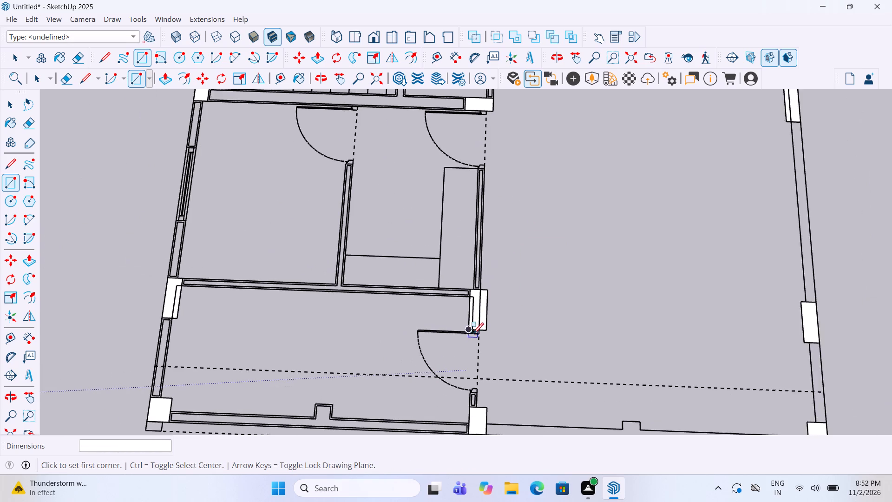
{"action": "scroll", "coordinate": [515, 308], "scroll_direction": "down", "scroll_amount": 4}
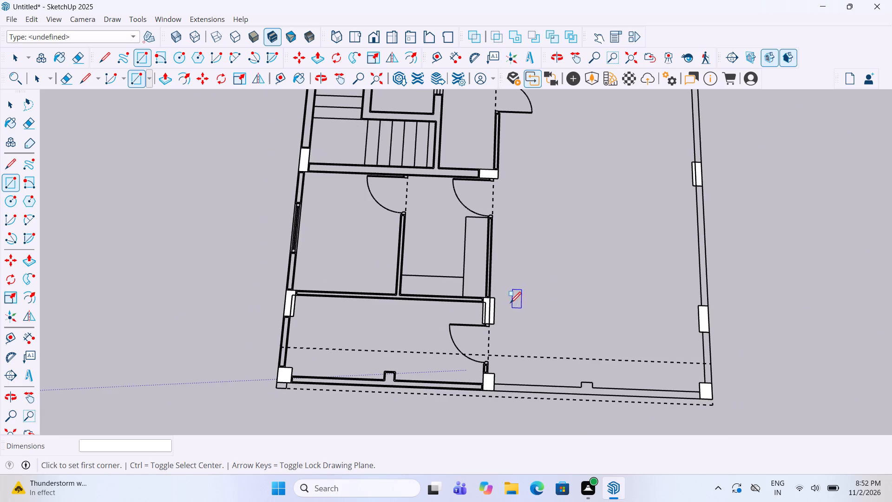
{"action": "scroll", "coordinate": [509, 284], "scroll_direction": "down", "scroll_amount": 4}
{"action": "middle_click_drag", "start_coordinate": [520, 284], "coordinate": [511, 312]}
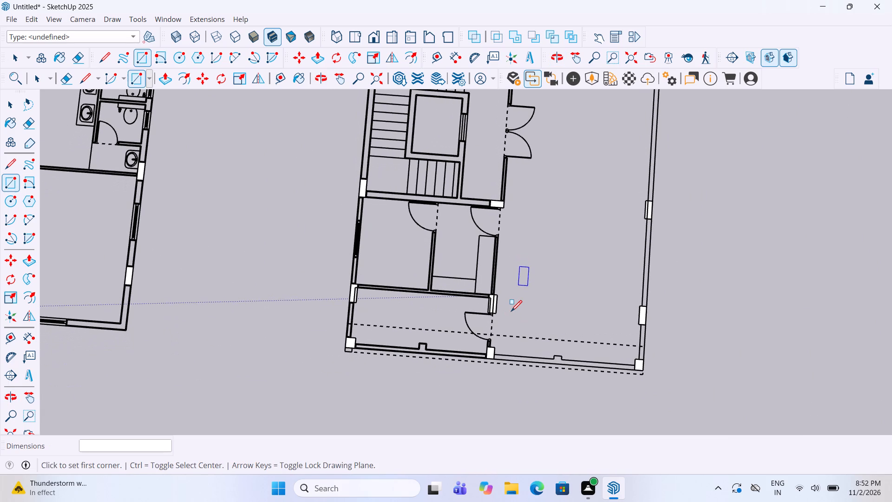
{"action": "scroll", "coordinate": [511, 312], "scroll_direction": "down", "scroll_amount": 6}
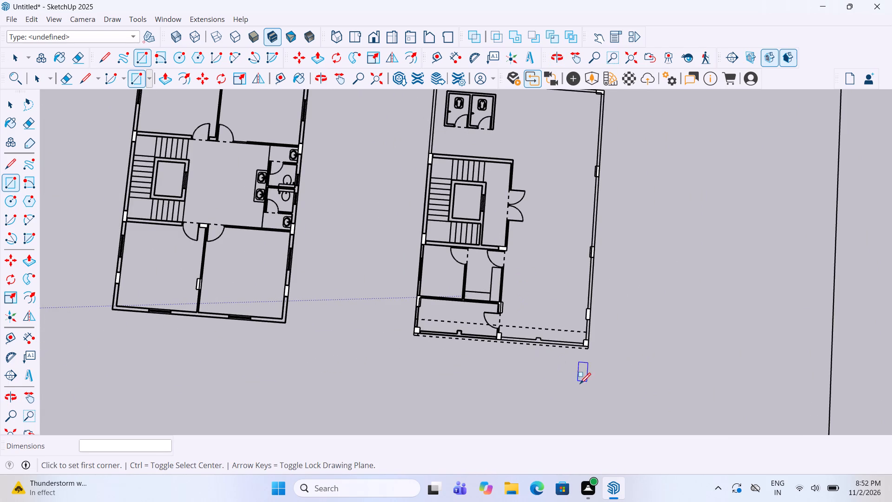
{"action": "scroll", "coordinate": [495, 358], "scroll_direction": "up", "scroll_amount": 4}
{"action": "scroll", "coordinate": [439, 323], "scroll_direction": "up", "scroll_amount": 5}
{"action": "scroll", "coordinate": [501, 352], "scroll_direction": "up", "scroll_amount": 3}
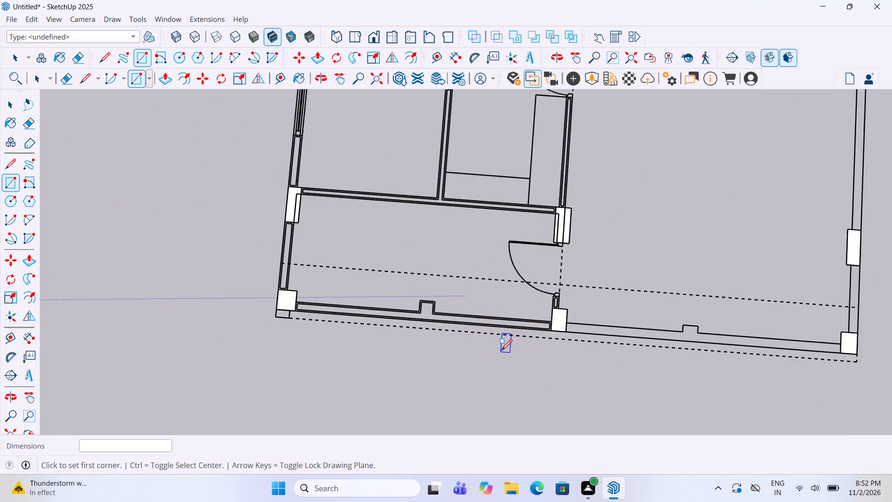
{"action": "scroll", "coordinate": [501, 351], "scroll_direction": "up", "scroll_amount": 3}
{"action": "scroll", "coordinate": [501, 351], "scroll_direction": "down", "scroll_amount": 17}
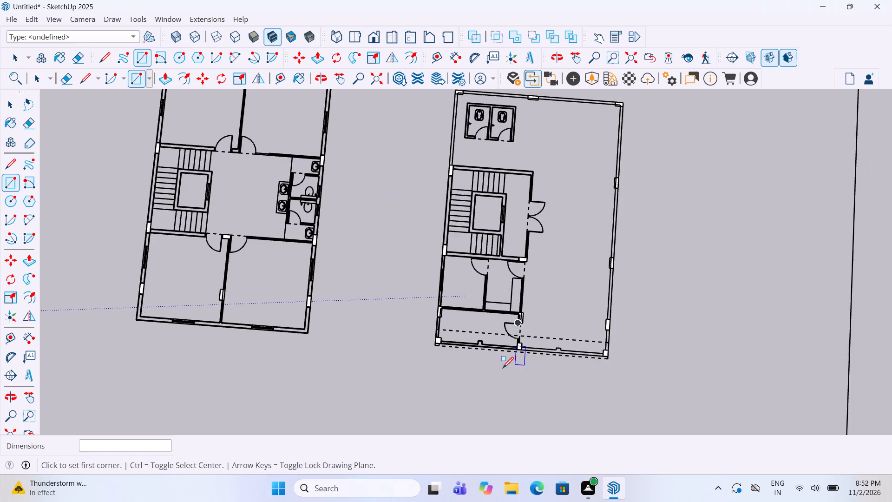
{"action": "middle_click_drag", "start_coordinate": [503, 369], "coordinate": [520, 348]}
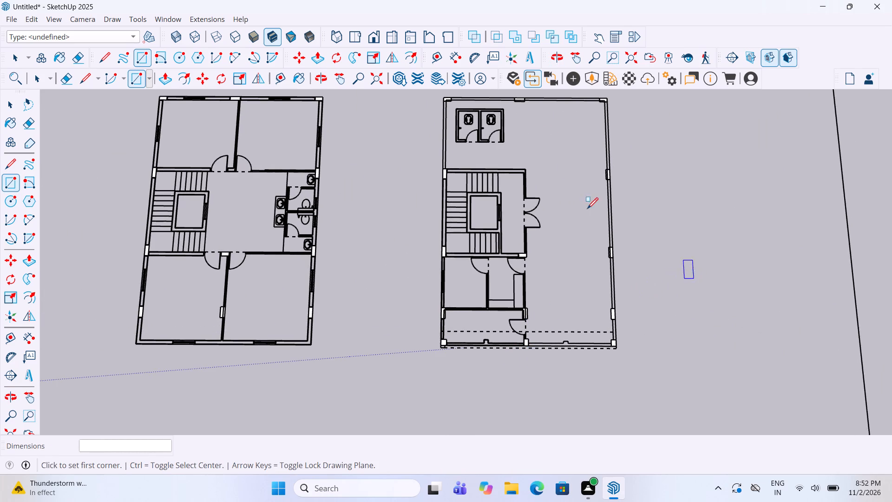
{"action": "scroll", "coordinate": [514, 115], "scroll_direction": "up", "scroll_amount": 5}
{"action": "scroll", "coordinate": [547, 208], "scroll_direction": "down", "scroll_amount": 6}
{"action": "scroll", "coordinate": [629, 296], "scroll_direction": "down", "scroll_amount": 6}
{"action": "scroll", "coordinate": [607, 307], "scroll_direction": "up", "scroll_amount": 5}
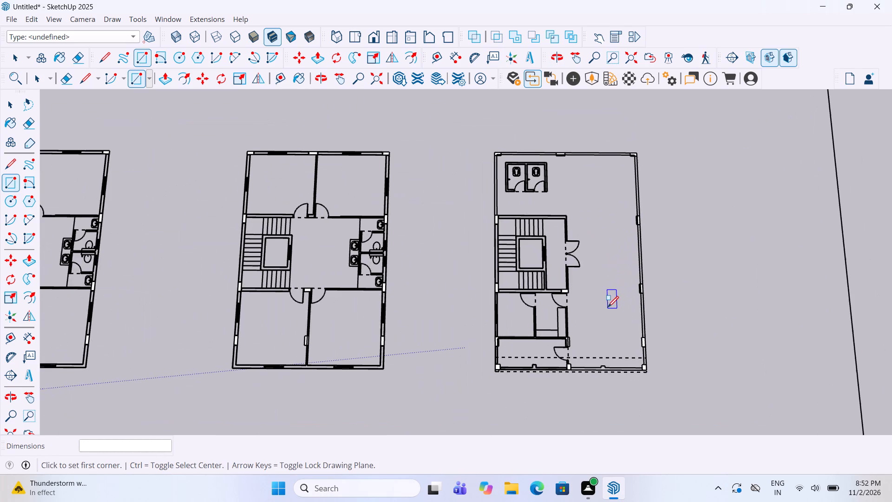
Make separate groups of the sixth plan's two front-room column faces on the staircase-side outer wall: front corner and back corner.
{"action": "key", "text": "space"}
{"action": "scroll", "coordinate": [490, 390], "scroll_direction": "up", "scroll_amount": 5}
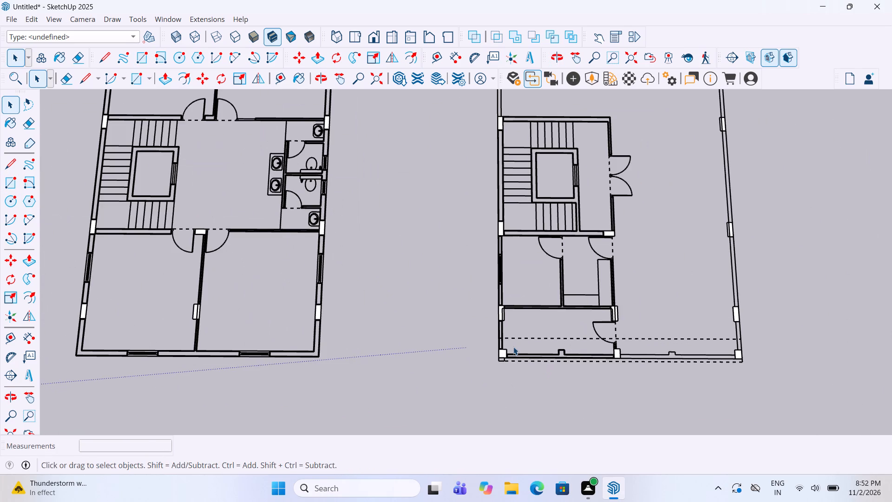
{"action": "scroll", "coordinate": [513, 347], "scroll_direction": "up", "scroll_amount": 15}
{"action": "left_click", "coordinate": [485, 352]}
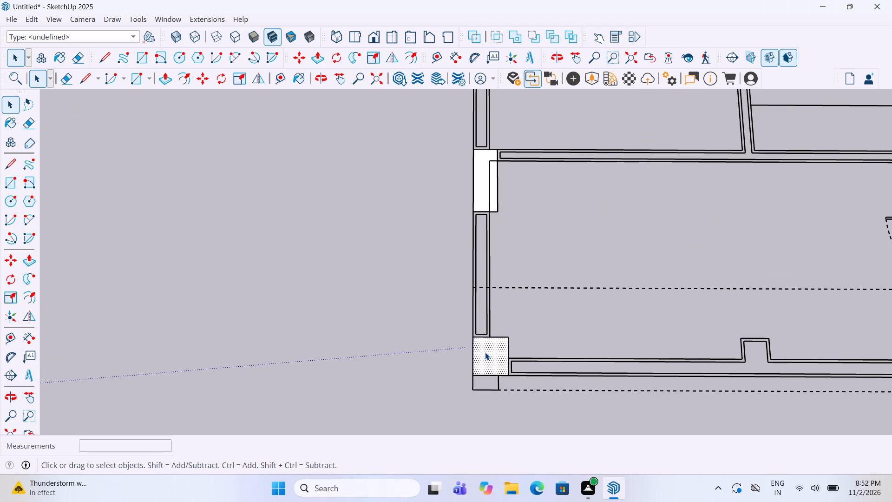
{"action": "right_click", "coordinate": [485, 352]}
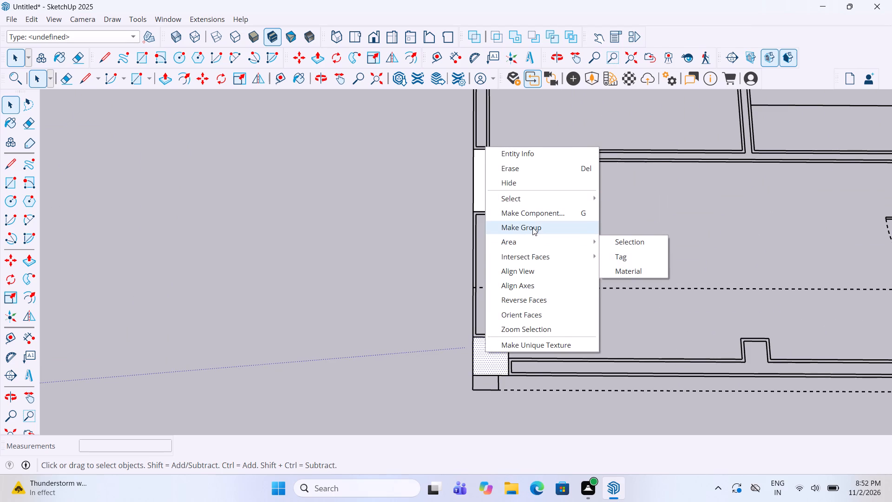
{"action": "left_click", "coordinate": [532, 227]}
{"action": "left_click", "coordinate": [477, 178]}
{"action": "right_click", "coordinate": [477, 178]}
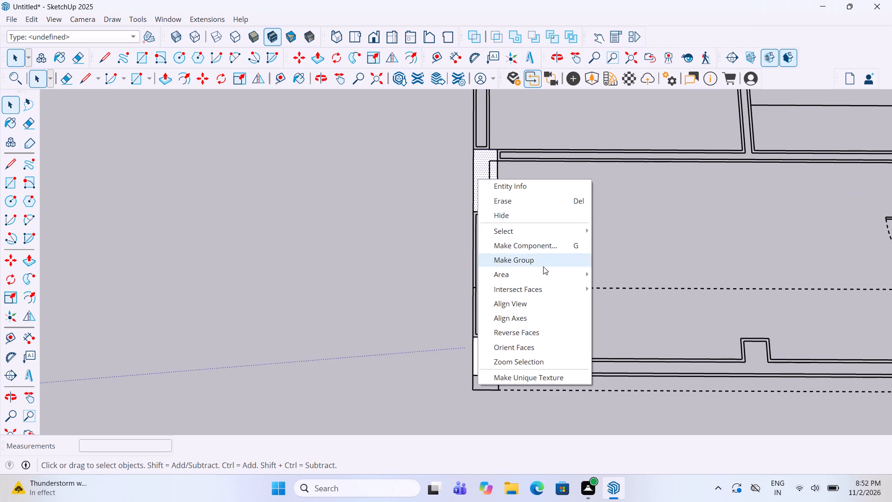
{"action": "left_click", "coordinate": [548, 256]}
Make separate groups of the column faces at the front room's inner front corner and inner back corner, beside its door.
{"action": "scroll", "coordinate": [373, 313], "scroll_direction": "down", "scroll_amount": 10}
{"action": "scroll", "coordinate": [747, 331], "scroll_direction": "up", "scroll_amount": 5}
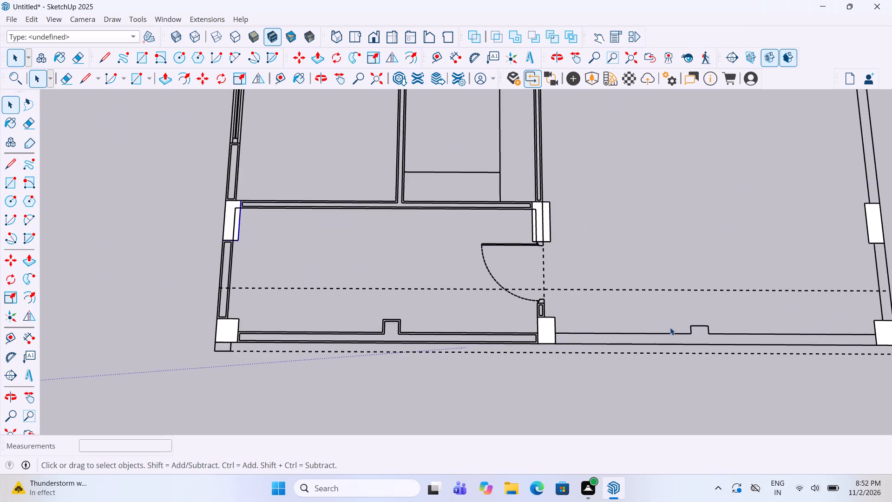
{"action": "scroll", "coordinate": [558, 325], "scroll_direction": "up", "scroll_amount": 4}
{"action": "left_click", "coordinate": [544, 333]}
{"action": "right_click", "coordinate": [544, 333]}
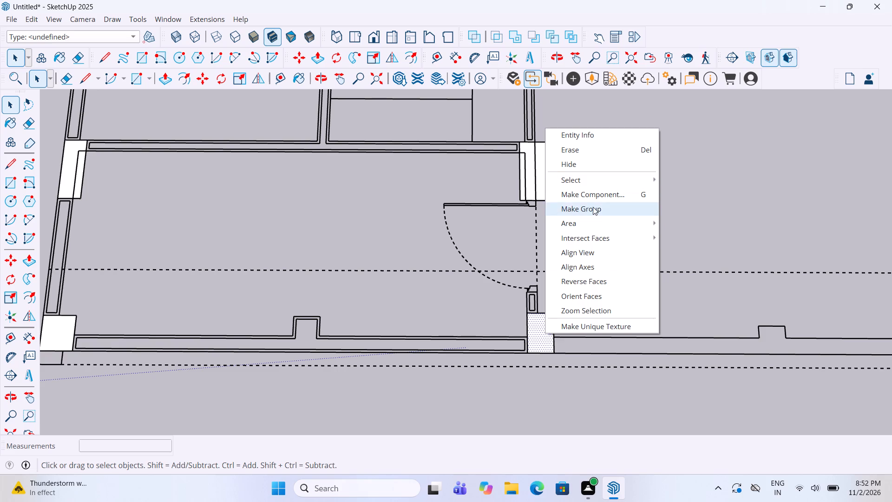
{"action": "left_click", "coordinate": [593, 207]}
{"action": "left_click", "coordinate": [544, 178]}
{"action": "right_click", "coordinate": [544, 178]}
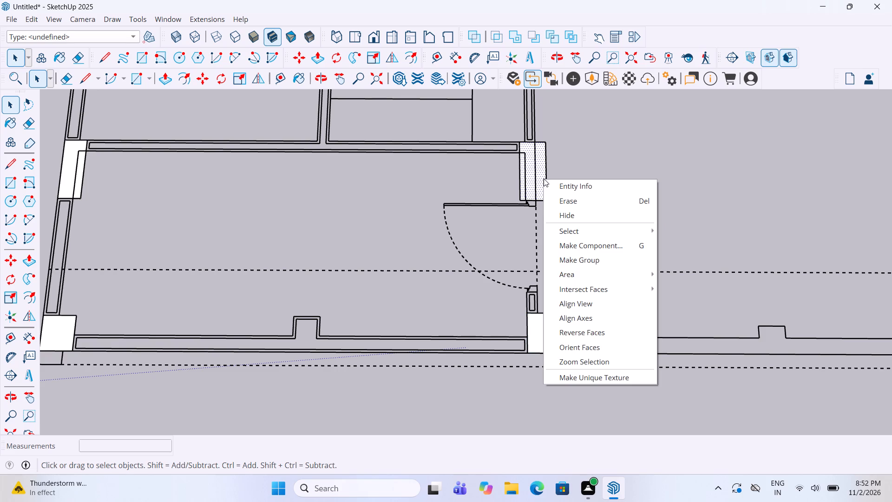
{"action": "left_click", "coordinate": [606, 258]}
Make separate groups of the open hall's front outer corner column face and the nearest column face behind it on the outer wall.
{"action": "scroll", "coordinate": [414, 304], "scroll_direction": "down", "scroll_amount": 10}
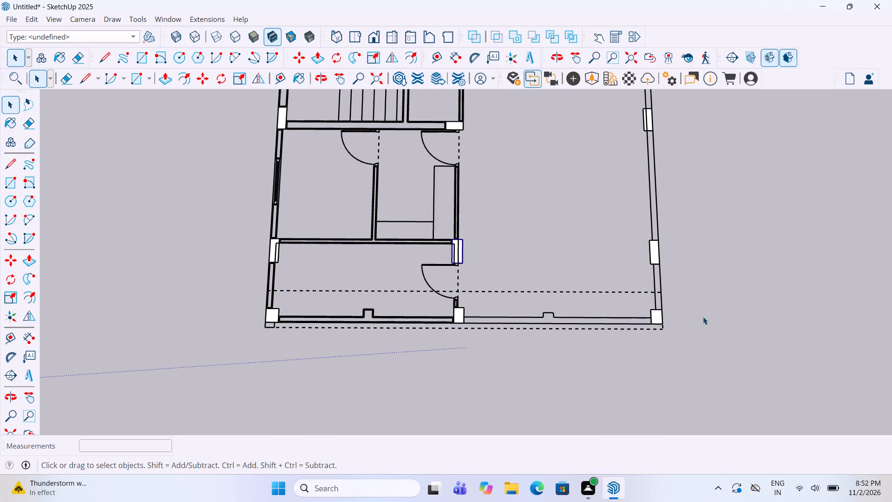
{"action": "scroll", "coordinate": [713, 316], "scroll_direction": "up", "scroll_amount": 4}
{"action": "left_click", "coordinate": [630, 314]}
{"action": "right_click", "coordinate": [630, 314]}
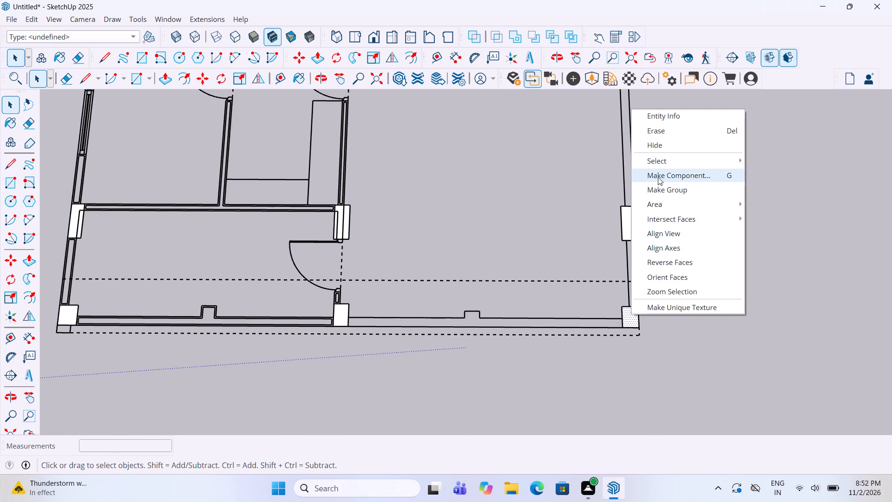
{"action": "left_click", "coordinate": [660, 190]}
{"action": "left_click", "coordinate": [627, 225]}
{"action": "right_click", "coordinate": [627, 225]}
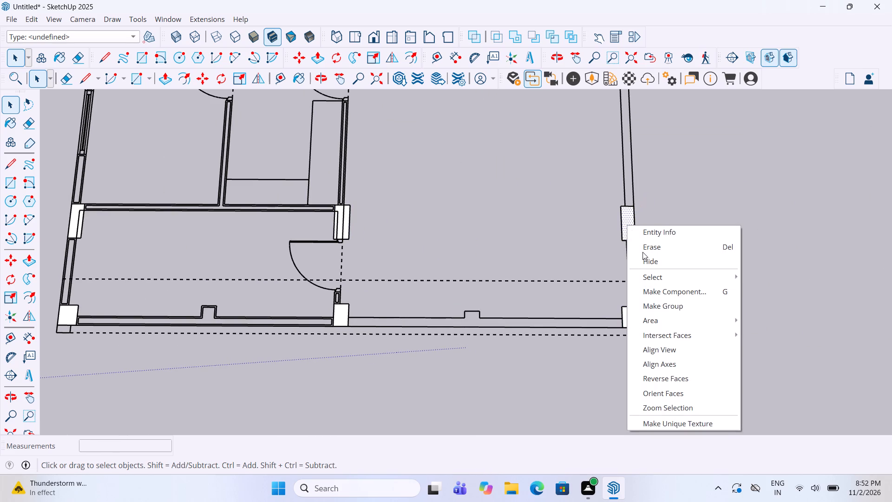
{"action": "left_click", "coordinate": [673, 310]}
Make separate groups of the two column faces at the ends of the staircase enclosure's front wall.
{"action": "scroll", "coordinate": [603, 383], "scroll_direction": "down", "scroll_amount": 12}
{"action": "scroll", "coordinate": [389, 207], "scroll_direction": "up", "scroll_amount": 4}
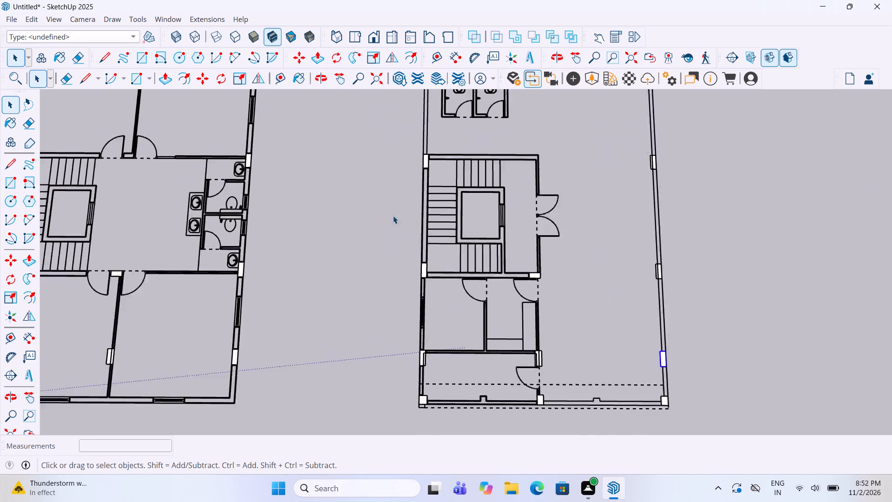
{"action": "scroll", "coordinate": [393, 216], "scroll_direction": "up", "scroll_amount": 1}
{"action": "scroll", "coordinate": [475, 286], "scroll_direction": "up", "scroll_amount": 5}
{"action": "left_click", "coordinate": [414, 282]}
{"action": "right_click", "coordinate": [414, 282]}
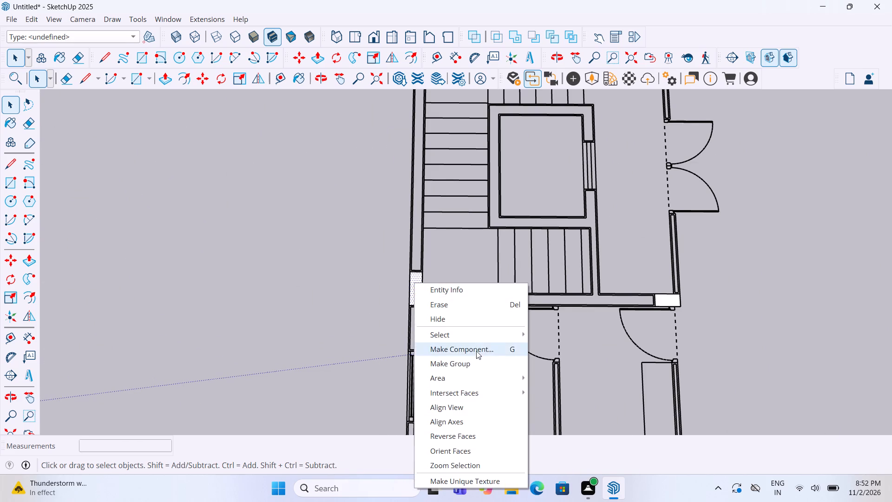
{"action": "left_click", "coordinate": [476, 363]}
{"action": "left_click", "coordinate": [659, 299]}
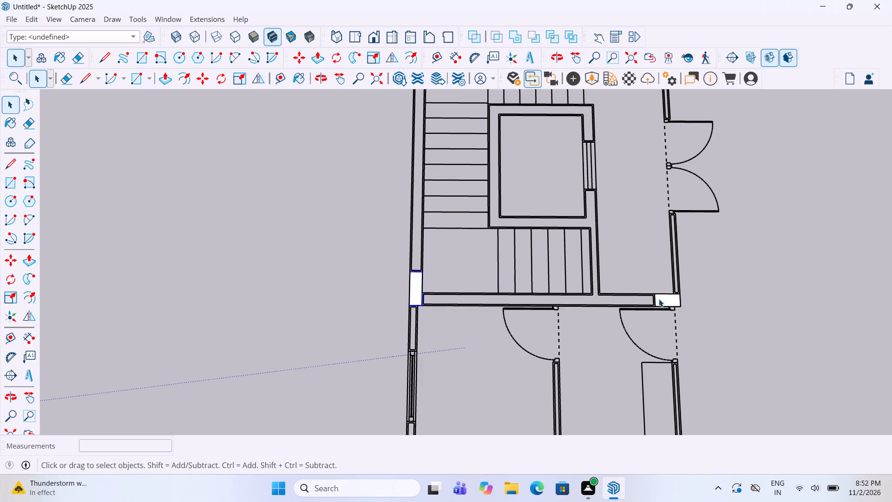
{"action": "right_click", "coordinate": [659, 299]}
{"action": "left_click", "coordinate": [704, 170]}
Group the column face on the open hall's outer wall, level with the staircase enclosure's front wall.
{"action": "scroll", "coordinate": [358, 275], "scroll_direction": "down", "scroll_amount": 5}
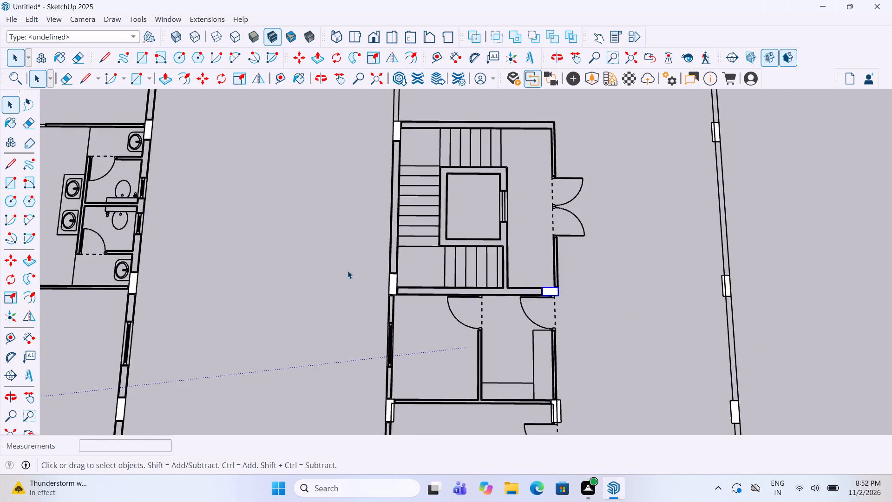
{"action": "scroll", "coordinate": [348, 270], "scroll_direction": "down", "scroll_amount": 5}
{"action": "scroll", "coordinate": [710, 274], "scroll_direction": "up", "scroll_amount": 3}
{"action": "scroll", "coordinate": [546, 289], "scroll_direction": "up", "scroll_amount": 9}
{"action": "left_click", "coordinate": [541, 269]}
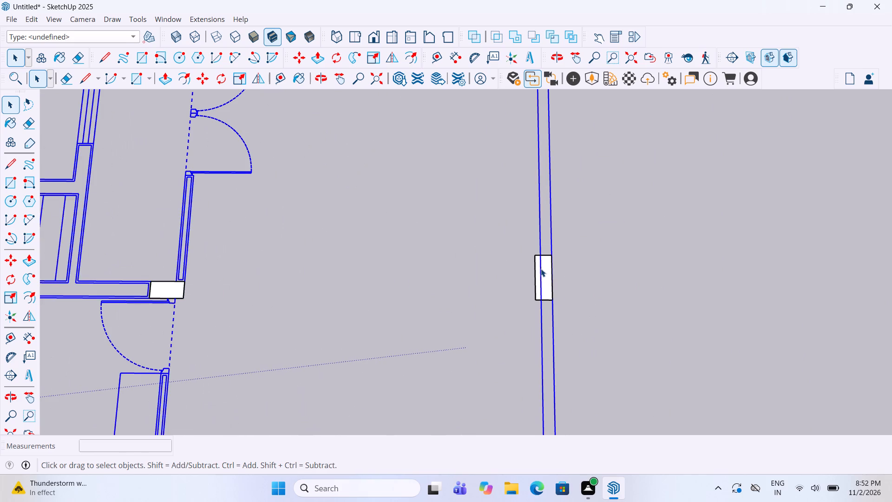
{"action": "left_click", "coordinate": [544, 277]}
{"action": "right_click", "coordinate": [544, 277]}
{"action": "left_click", "coordinate": [602, 359]}
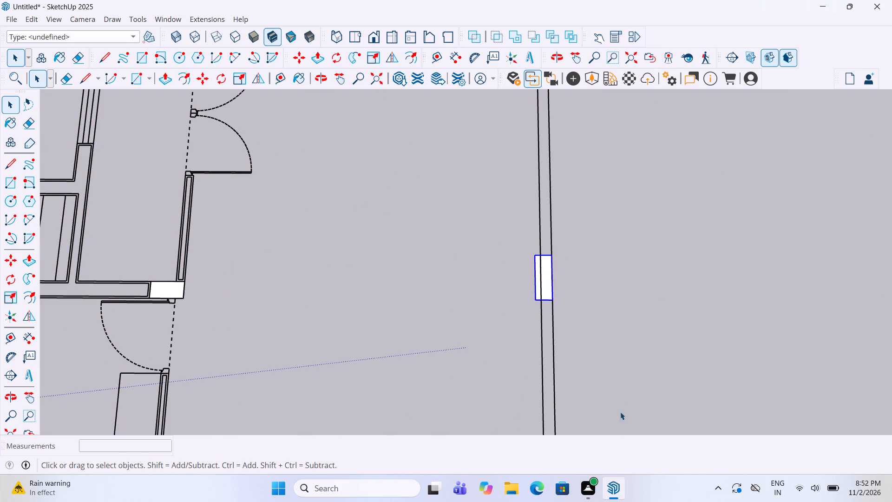
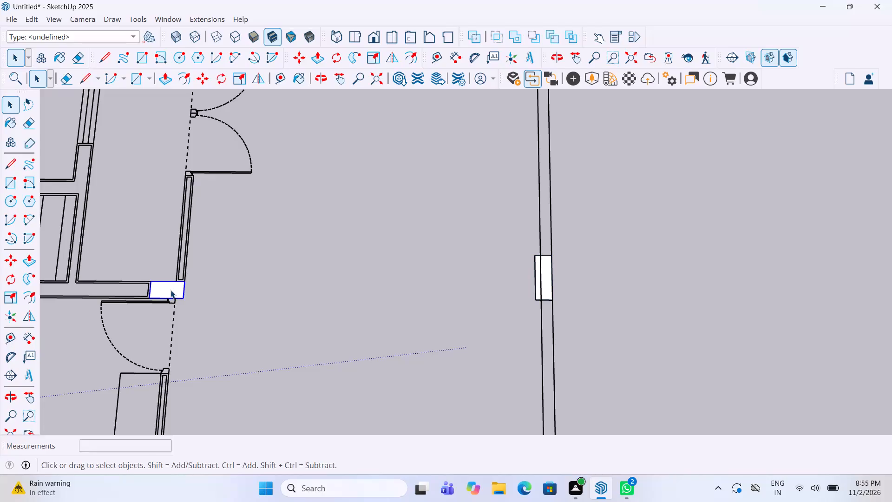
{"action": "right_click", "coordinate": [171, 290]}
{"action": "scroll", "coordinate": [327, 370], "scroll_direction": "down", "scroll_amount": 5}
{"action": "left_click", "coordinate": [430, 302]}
Make separate groups of the column faces at the back corner beside the two toilets and midway along the back wall.
{"action": "scroll", "coordinate": [447, 293], "scroll_direction": "down", "scroll_amount": 3}
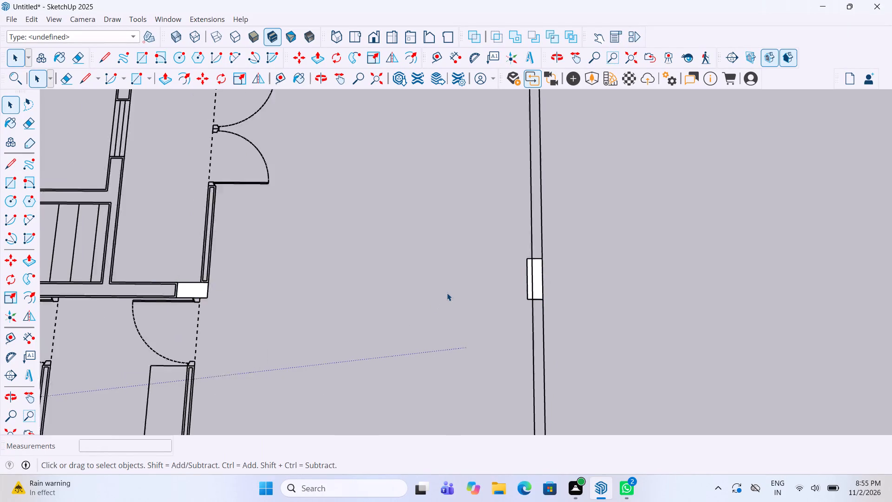
{"action": "scroll", "coordinate": [447, 293], "scroll_direction": "down", "scroll_amount": 17}
{"action": "scroll", "coordinate": [356, 178], "scroll_direction": "up", "scroll_amount": 9}
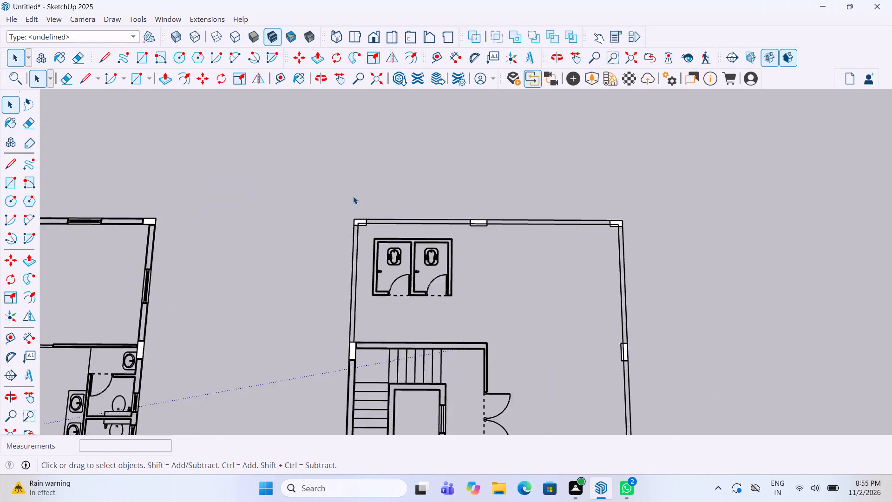
{"action": "scroll", "coordinate": [353, 196], "scroll_direction": "up", "scroll_amount": 12}
{"action": "left_click", "coordinate": [359, 212]}
{"action": "right_click", "coordinate": [361, 220]}
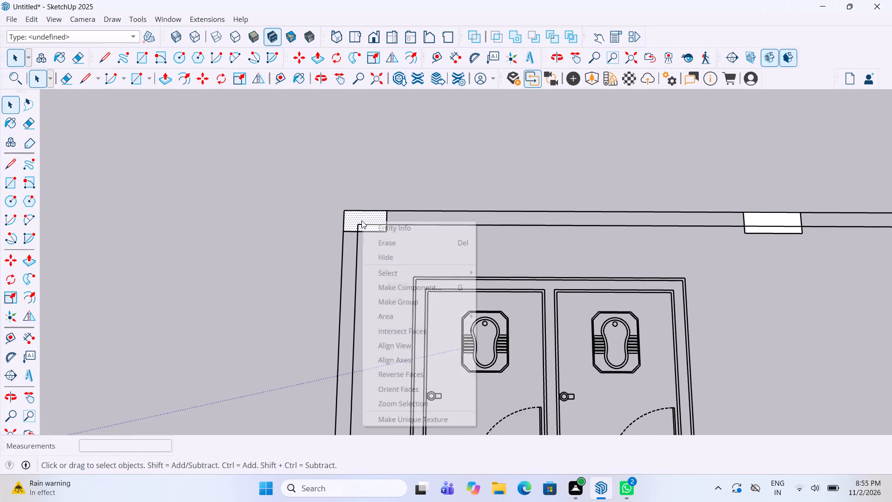
{"action": "left_click", "coordinate": [415, 295]}
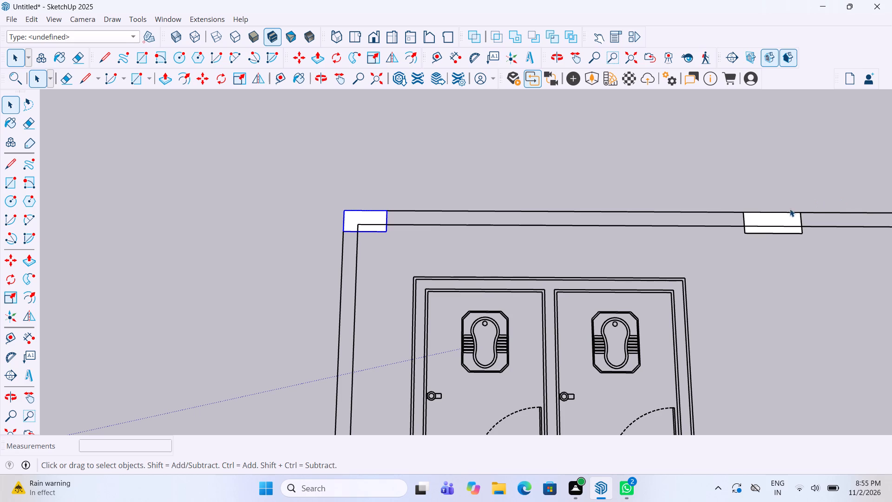
{"action": "left_click", "coordinate": [772, 219]}
{"action": "right_click", "coordinate": [772, 219]}
{"action": "left_click_drag", "start_coordinate": [813, 297], "coordinate": [809, 299]}
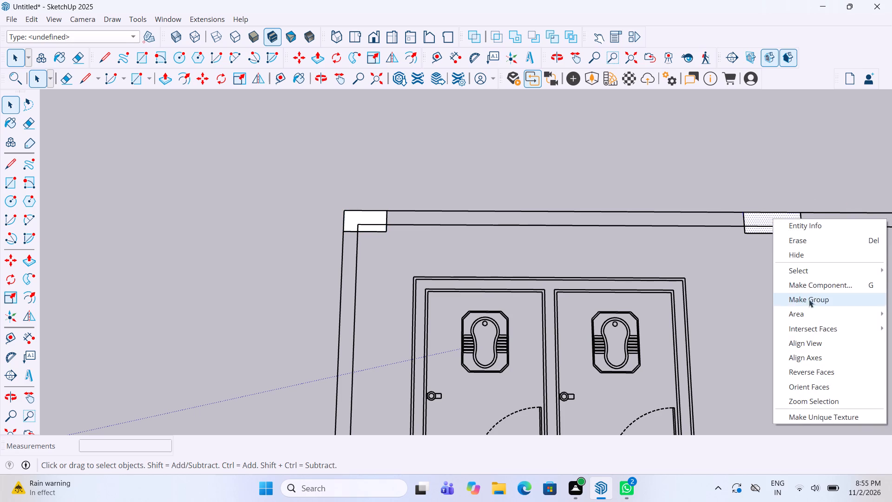
{"action": "left_click_drag", "start_coordinate": [809, 299], "coordinate": [809, 299]}
Make separate groups of the open hall's back outer corner column face and the nearest column face on its outer side wall.
{"action": "scroll", "coordinate": [516, 245], "scroll_direction": "down", "scroll_amount": 5}
{"action": "scroll", "coordinate": [412, 219], "scroll_direction": "down", "scroll_amount": 11}
{"action": "scroll", "coordinate": [737, 231], "scroll_direction": "up", "scroll_amount": 4}
{"action": "scroll", "coordinate": [584, 211], "scroll_direction": "up", "scroll_amount": 3}
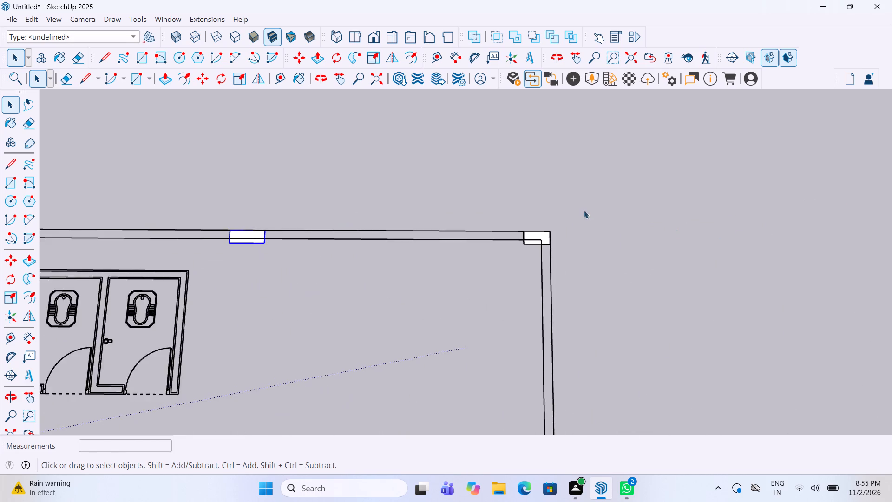
{"action": "scroll", "coordinate": [584, 211], "scroll_direction": "up", "scroll_amount": 13}
{"action": "left_click", "coordinate": [550, 241]}
{"action": "right_click", "coordinate": [550, 241]}
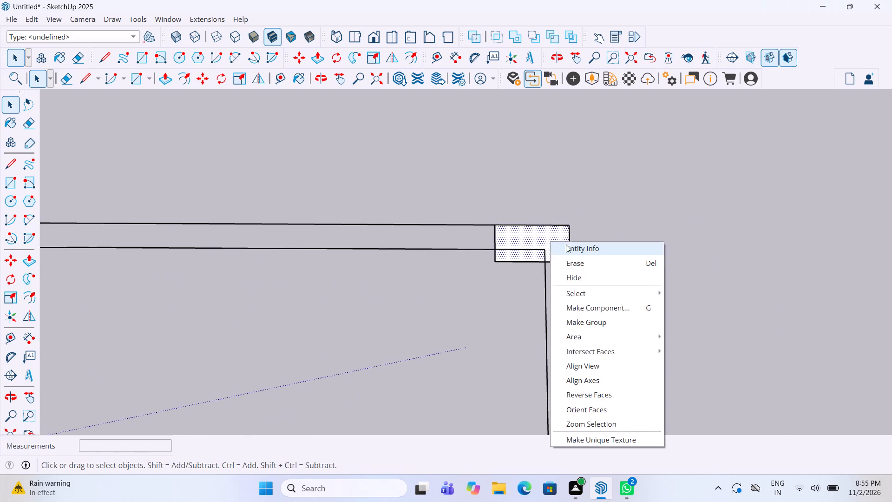
{"action": "left_click", "coordinate": [604, 324]}
{"action": "scroll", "coordinate": [604, 167], "scroll_direction": "down", "scroll_amount": 18}
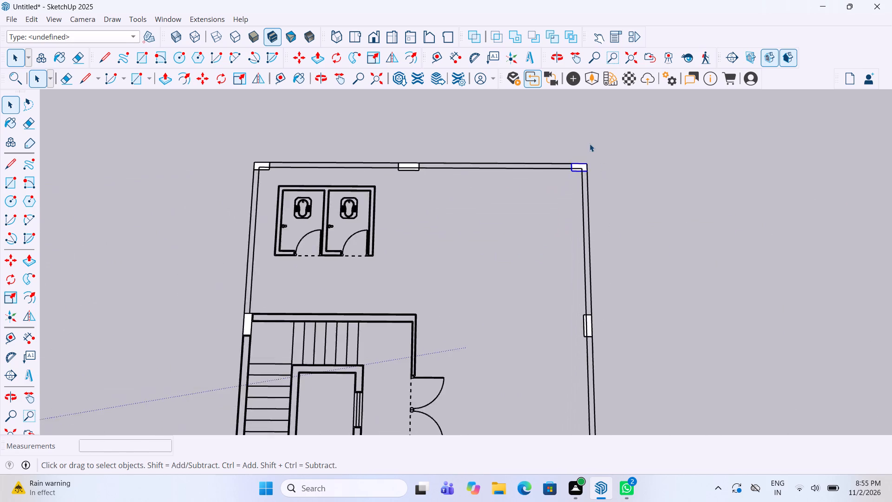
{"action": "scroll", "coordinate": [590, 144], "scroll_direction": "down", "scroll_amount": 2}
{"action": "scroll", "coordinate": [607, 362], "scroll_direction": "up", "scroll_amount": 4}
{"action": "scroll", "coordinate": [572, 269], "scroll_direction": "up", "scroll_amount": 11}
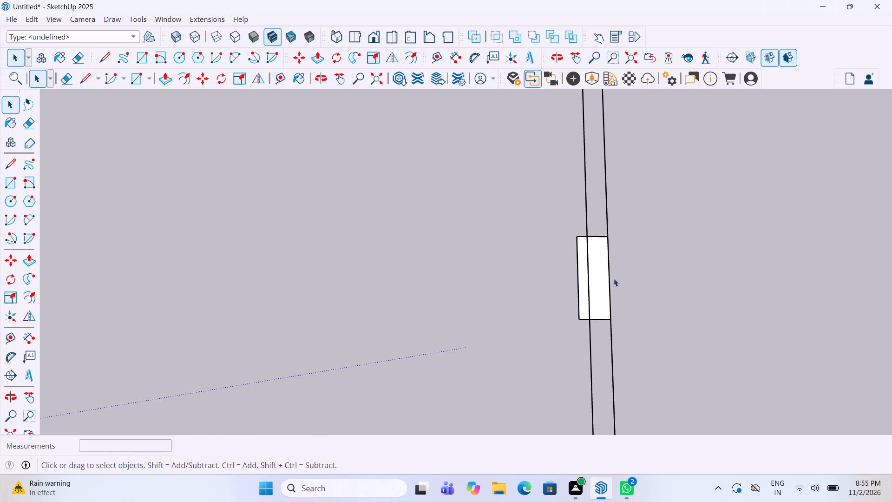
{"action": "left_click", "coordinate": [597, 258]}
{"action": "right_click", "coordinate": [597, 258]}
{"action": "left_click", "coordinate": [632, 341]}
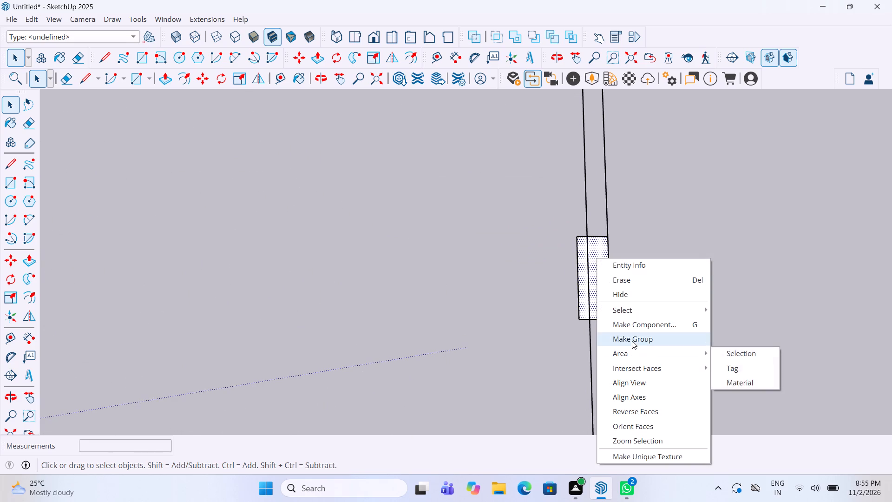
Group the column face where the staircase enclosure's back wall meets the building's side wall.
{"action": "scroll", "coordinate": [728, 246], "scroll_direction": "down", "scroll_amount": 18}
{"action": "scroll", "coordinate": [409, 221], "scroll_direction": "up", "scroll_amount": 4}
{"action": "scroll", "coordinate": [439, 272], "scroll_direction": "up", "scroll_amount": 2}
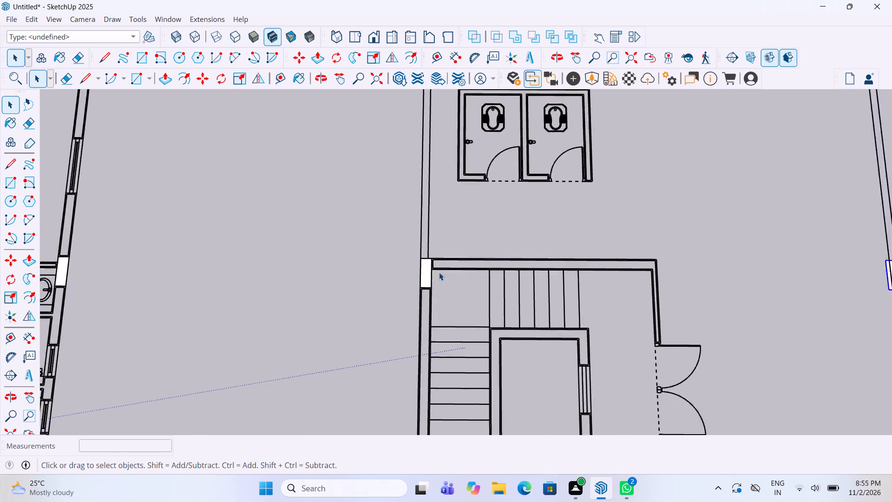
{"action": "scroll", "coordinate": [439, 272], "scroll_direction": "up", "scroll_amount": 7}
{"action": "left_click", "coordinate": [417, 263]}
{"action": "right_click", "coordinate": [417, 263]}
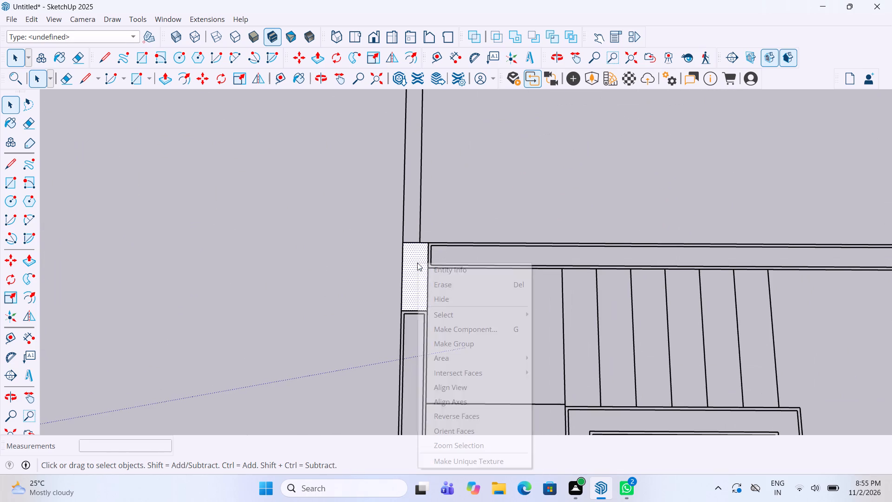
{"action": "left_click", "coordinate": [464, 347]}
Check the column faces around the staircase's front wall, the front rooms and the open hall's outer wall for any left ungrouped.
{"action": "scroll", "coordinate": [463, 187], "scroll_direction": "down", "scroll_amount": 7}
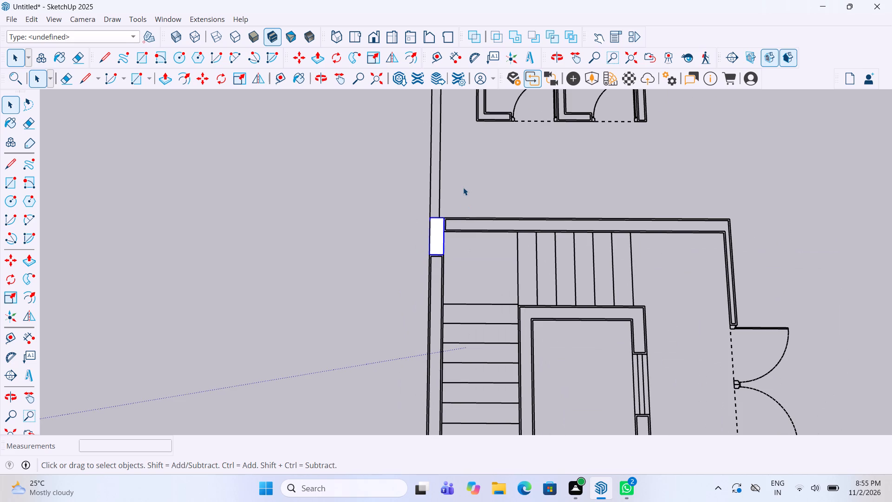
{"action": "scroll", "coordinate": [456, 164], "scroll_direction": "down", "scroll_amount": 13}
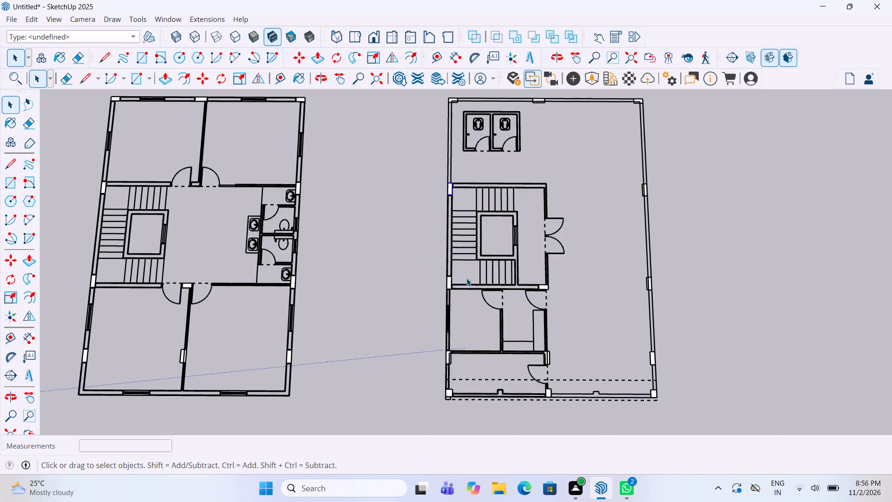
{"action": "scroll", "coordinate": [462, 285], "scroll_direction": "up", "scroll_amount": 18}
{"action": "left_click", "coordinate": [436, 281]}
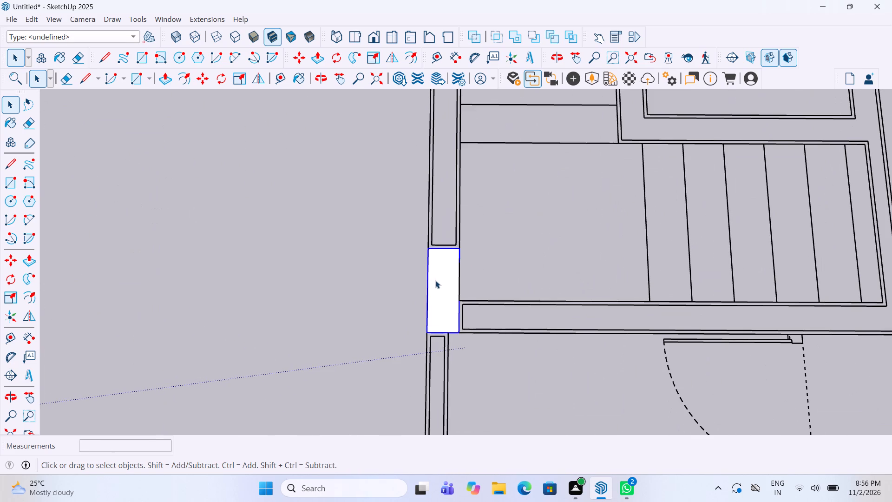
{"action": "right_click", "coordinate": [435, 280]}
{"action": "scroll", "coordinate": [372, 191], "scroll_direction": "down", "scroll_amount": 6}
{"action": "left_click", "coordinate": [330, 196]}
{"action": "scroll", "coordinate": [330, 196], "scroll_direction": "down", "scroll_amount": 10}
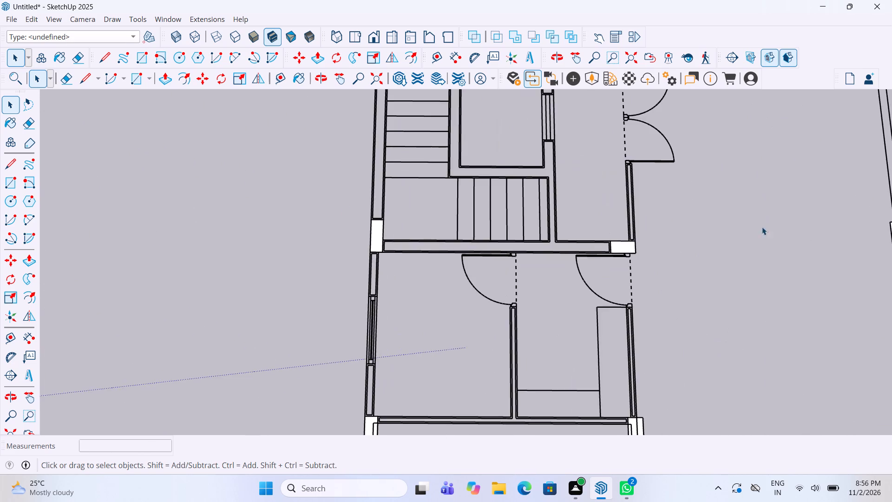
{"action": "scroll", "coordinate": [779, 244], "scroll_direction": "up", "scroll_amount": 6}
{"action": "left_click", "coordinate": [556, 258]}
{"action": "scroll", "coordinate": [526, 226], "scroll_direction": "down", "scroll_amount": 3}
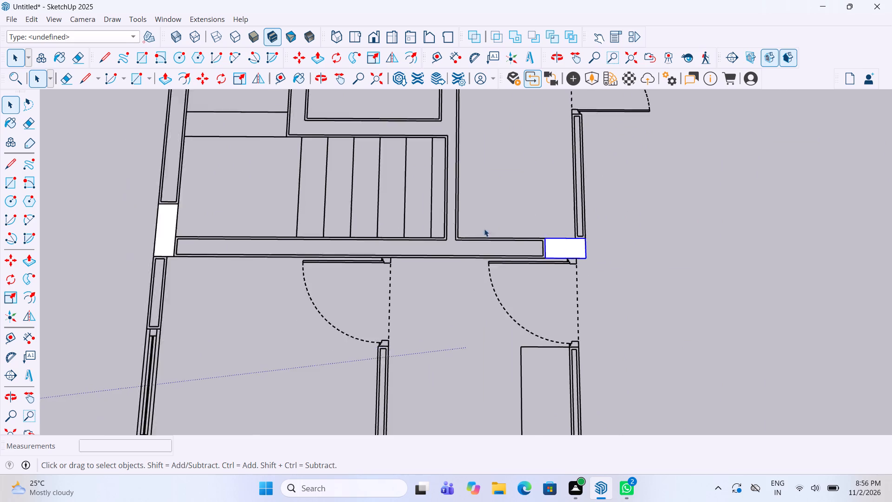
{"action": "scroll", "coordinate": [484, 229], "scroll_direction": "down", "scroll_amount": 3}
{"action": "scroll", "coordinate": [431, 219], "scroll_direction": "down", "scroll_amount": 5}
{"action": "left_click", "coordinate": [673, 225]}
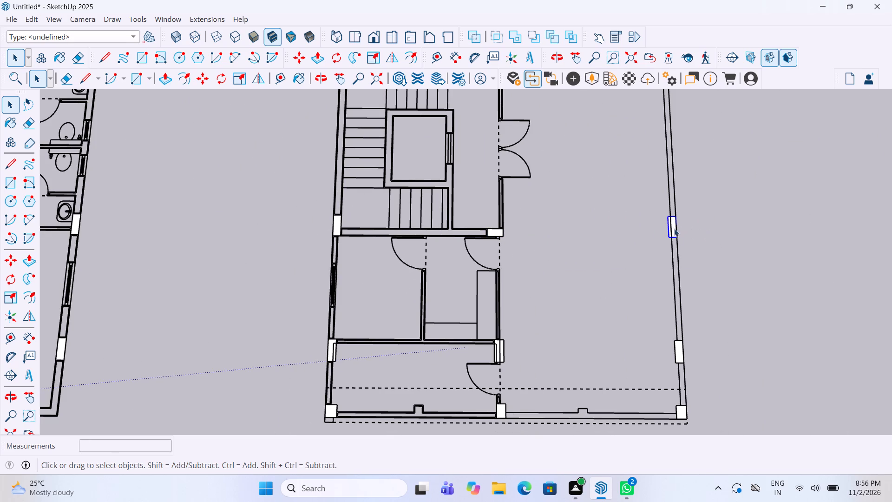
{"action": "left_click", "coordinate": [677, 353]}
{"action": "scroll", "coordinate": [679, 355], "scroll_direction": "up", "scroll_amount": 3}
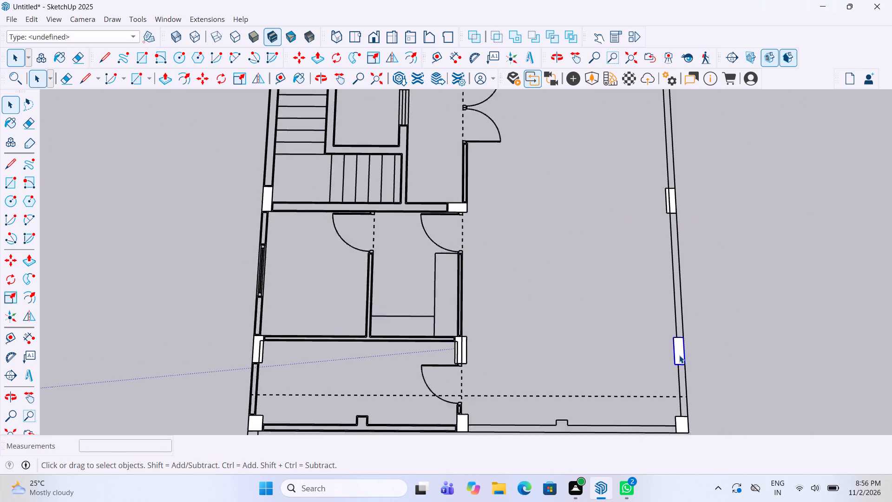
{"action": "scroll", "coordinate": [679, 355], "scroll_direction": "up", "scroll_amount": 4}
{"action": "left_click", "coordinate": [680, 349]}
{"action": "scroll", "coordinate": [661, 266], "scroll_direction": "down", "scroll_amount": 6}
{"action": "scroll", "coordinate": [667, 387], "scroll_direction": "up", "scroll_amount": 5}
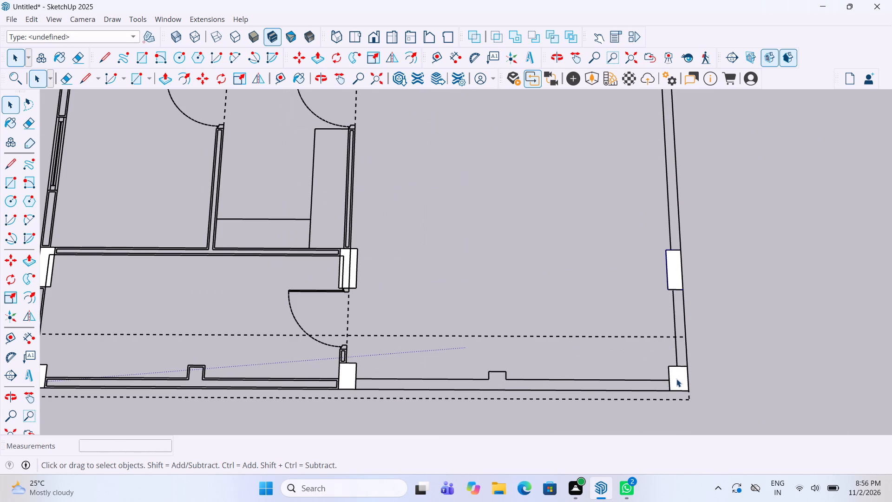
{"action": "left_click", "coordinate": [676, 375]}
{"action": "right_click", "coordinate": [676, 375]}
{"action": "scroll", "coordinate": [676, 368], "scroll_direction": "down", "scroll_amount": 3}
{"action": "left_click", "coordinate": [628, 287]}
{"action": "scroll", "coordinate": [665, 272], "scroll_direction": "down", "scroll_amount": 6}
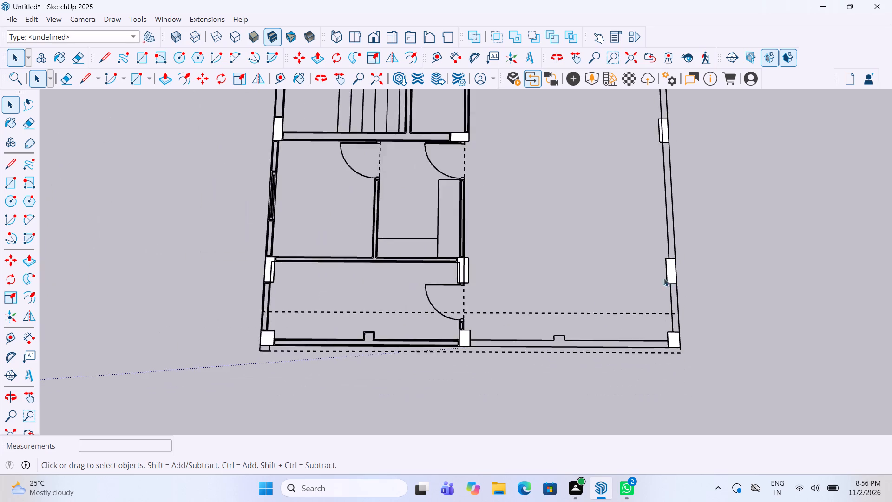
{"action": "scroll", "coordinate": [408, 337], "scroll_direction": "up", "scroll_amount": 7}
{"action": "left_click", "coordinate": [520, 335]}
{"action": "scroll", "coordinate": [530, 331], "scroll_direction": "down", "scroll_amount": 4}
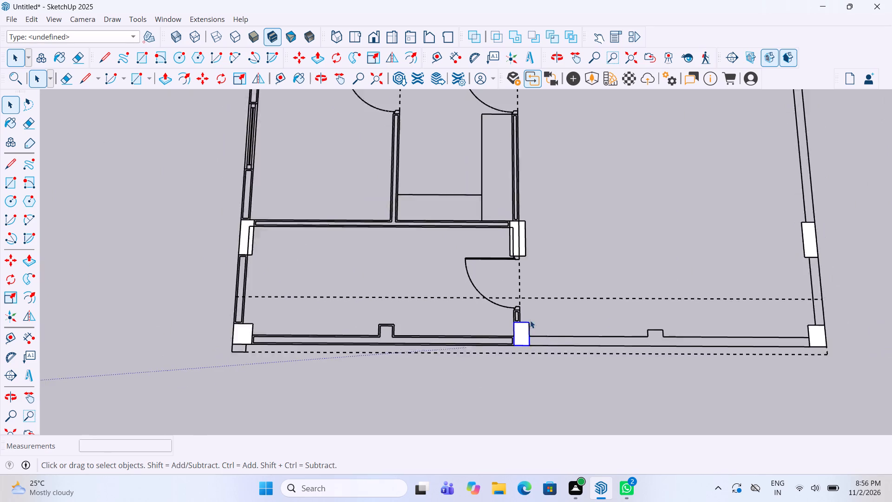
{"action": "left_click", "coordinate": [278, 333]}
{"action": "left_click", "coordinate": [267, 333]}
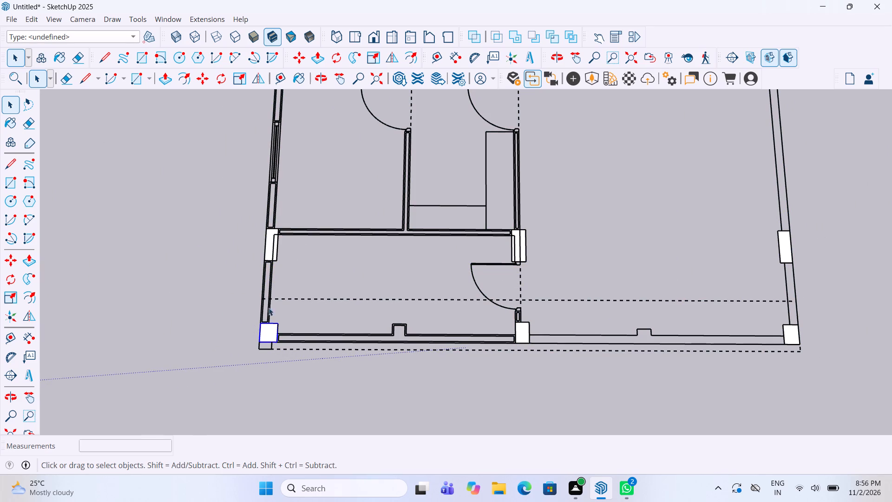
{"action": "left_click", "coordinate": [269, 237]}
{"action": "scroll", "coordinate": [658, 315], "scroll_direction": "down", "scroll_amount": 3}
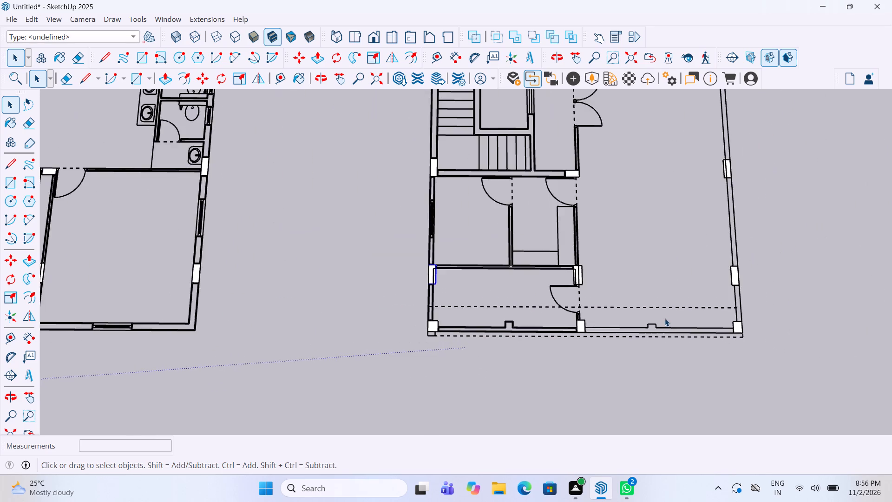
{"action": "scroll", "coordinate": [665, 318], "scroll_direction": "down", "scroll_amount": 14}
{"action": "left_click", "coordinate": [539, 281]}
On the adjacent four-room floor plan, make separate groups of the staircase-side back corner column face and the middle back wall column face.
{"action": "scroll", "coordinate": [395, 127], "scroll_direction": "up", "scroll_amount": 6}
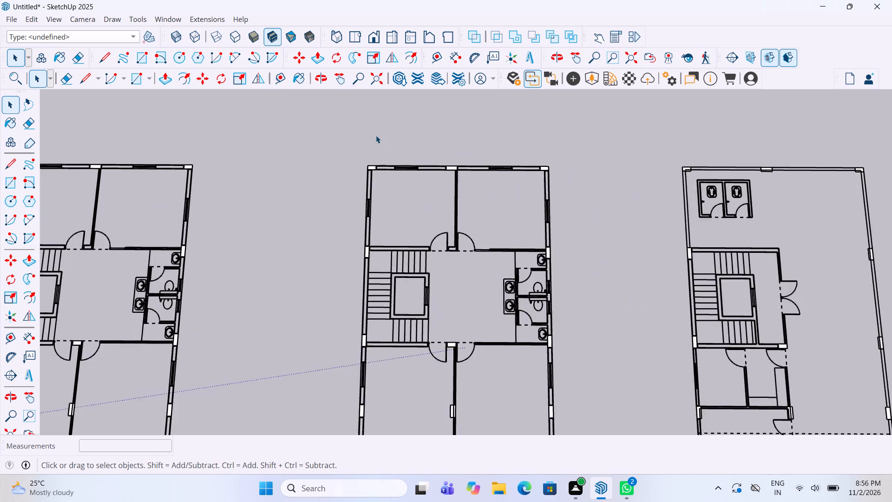
{"action": "scroll", "coordinate": [376, 135], "scroll_direction": "up", "scroll_amount": 10}
{"action": "scroll", "coordinate": [399, 174], "scroll_direction": "up", "scroll_amount": 6}
{"action": "left_click", "coordinate": [384, 190]}
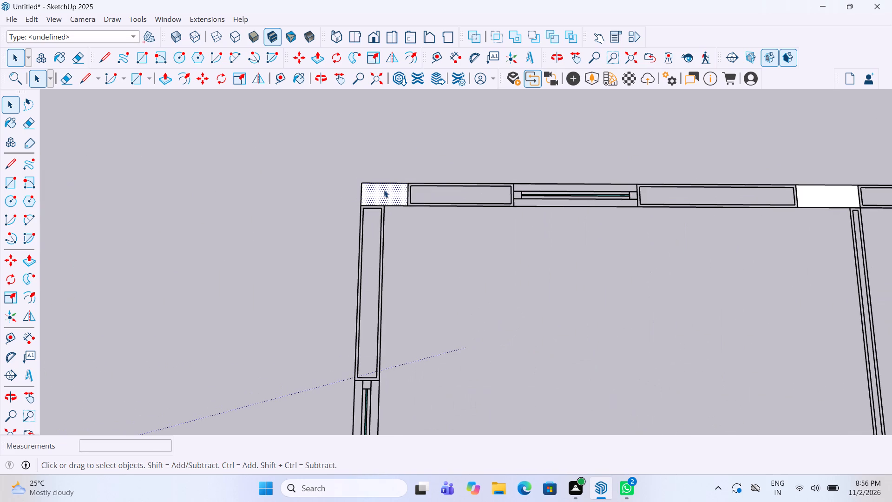
{"action": "right_click", "coordinate": [384, 190]}
{"action": "left_click", "coordinate": [433, 271]}
{"action": "scroll", "coordinate": [296, 244], "scroll_direction": "down", "scroll_amount": 5}
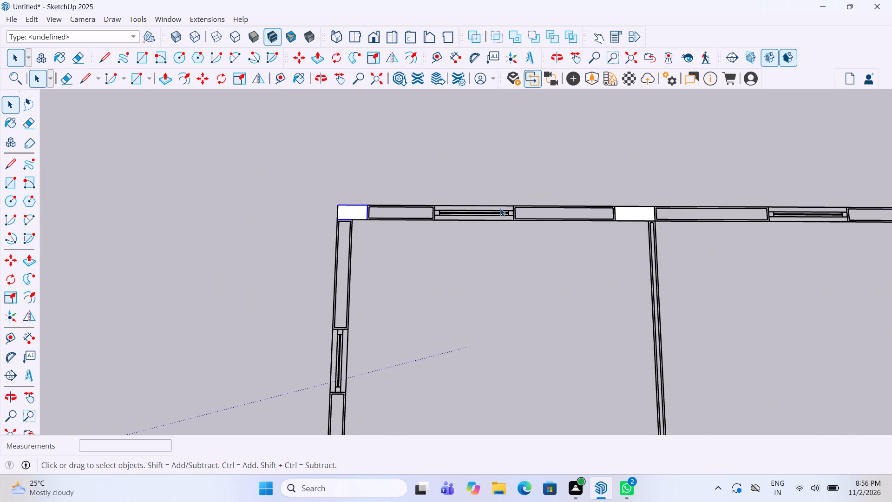
{"action": "scroll", "coordinate": [663, 215], "scroll_direction": "up", "scroll_amount": 4}
{"action": "left_click", "coordinate": [615, 214]}
{"action": "right_click", "coordinate": [615, 214]}
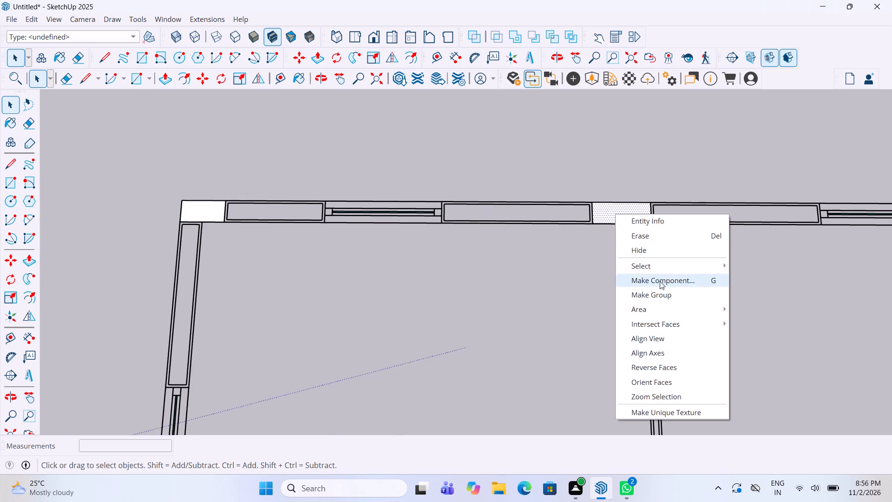
{"action": "left_click", "coordinate": [662, 291]}
Make separate groups of this plan's other back corner column face and the side wall column face beside the rear washbasin.
{"action": "scroll", "coordinate": [349, 254], "scroll_direction": "down", "scroll_amount": 12}
{"action": "scroll", "coordinate": [636, 230], "scroll_direction": "up", "scroll_amount": 10}
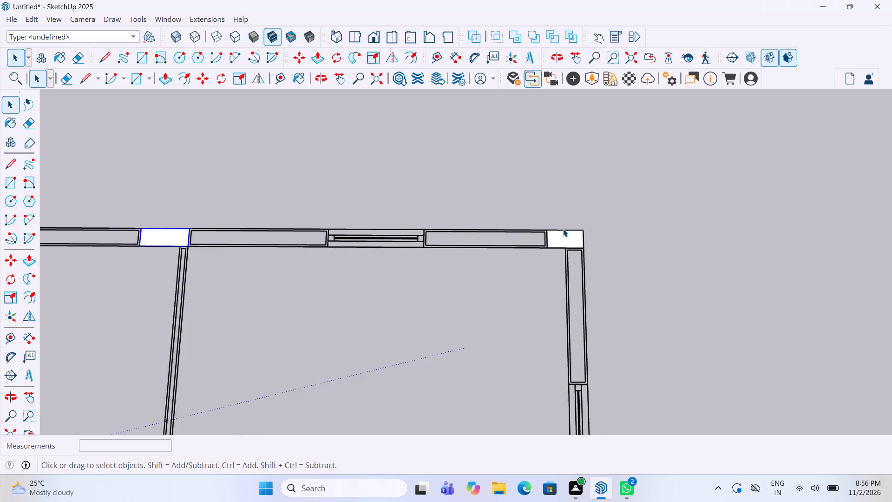
{"action": "left_click", "coordinate": [565, 241]}
{"action": "right_click", "coordinate": [565, 241]}
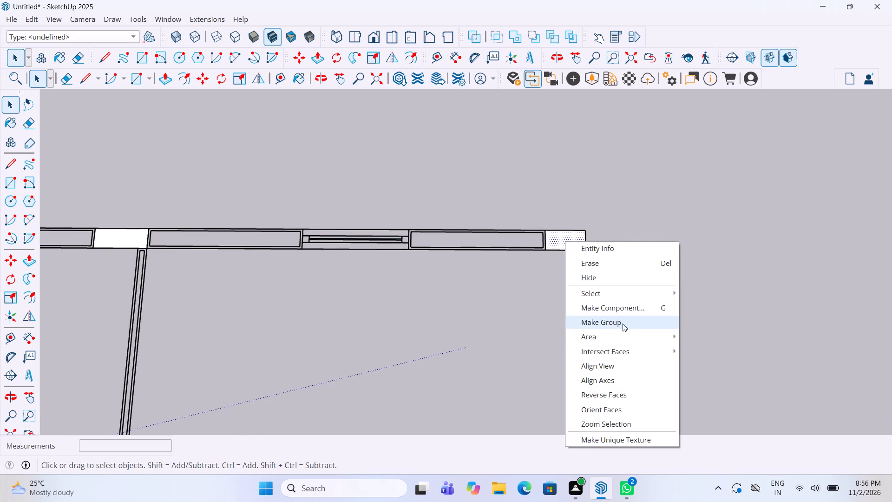
{"action": "left_click", "coordinate": [623, 323]}
{"action": "scroll", "coordinate": [604, 150], "scroll_direction": "down", "scroll_amount": 11}
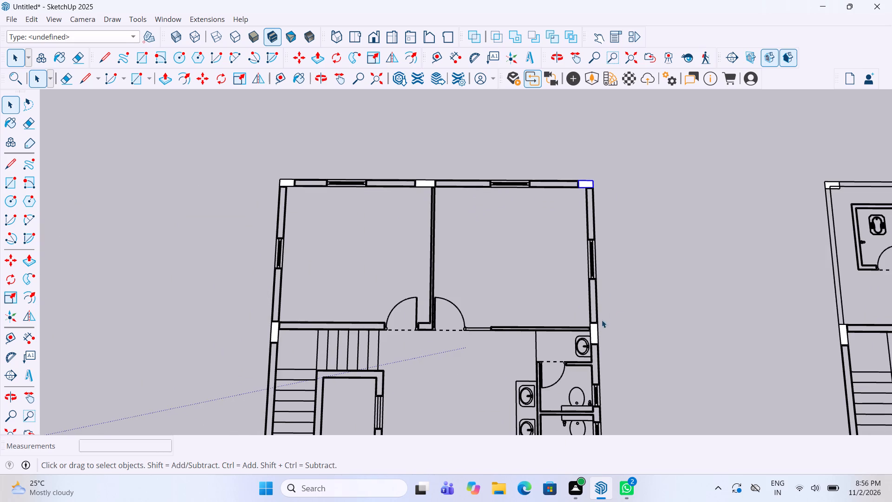
{"action": "scroll", "coordinate": [591, 334], "scroll_direction": "up", "scroll_amount": 3}
{"action": "scroll", "coordinate": [502, 302], "scroll_direction": "down", "scroll_amount": 3}
{"action": "scroll", "coordinate": [624, 316], "scroll_direction": "up", "scroll_amount": 4}
{"action": "scroll", "coordinate": [526, 327], "scroll_direction": "up", "scroll_amount": 5}
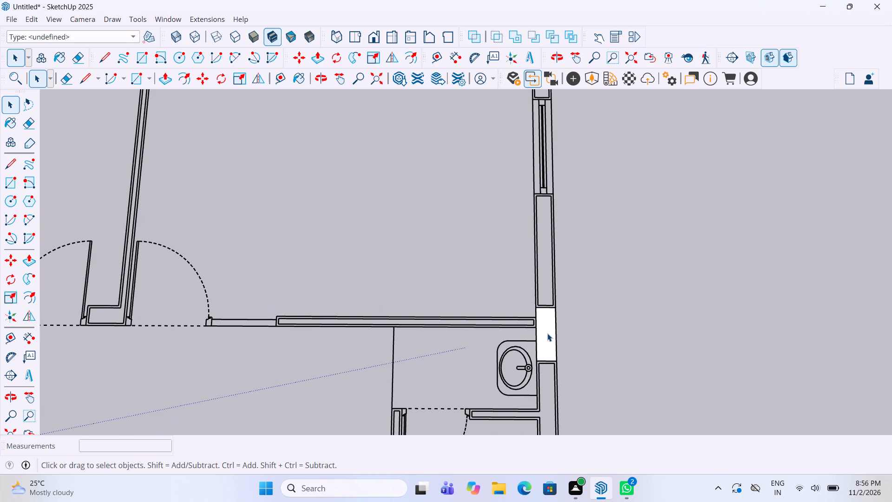
{"action": "left_click", "coordinate": [548, 335]}
{"action": "right_click", "coordinate": [548, 335]}
{"action": "left_click", "coordinate": [610, 211]}
Group the column face where the staircase enclosure's back wall meets the side wall on this four-room plan.
{"action": "scroll", "coordinate": [609, 260], "scroll_direction": "down", "scroll_amount": 2}
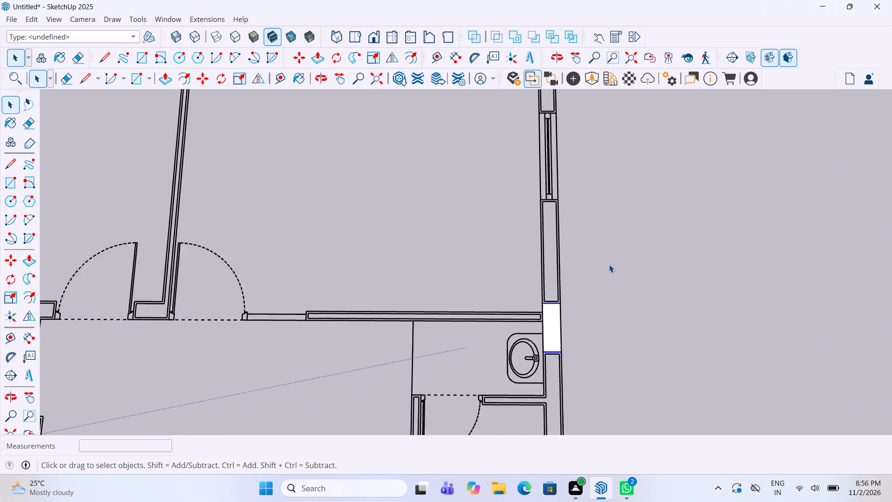
{"action": "scroll", "coordinate": [609, 264], "scroll_direction": "down", "scroll_amount": 3}
{"action": "scroll", "coordinate": [342, 275], "scroll_direction": "up", "scroll_amount": 5}
{"action": "scroll", "coordinate": [565, 260], "scroll_direction": "down", "scroll_amount": 6}
{"action": "scroll", "coordinate": [810, 202], "scroll_direction": "down", "scroll_amount": 6}
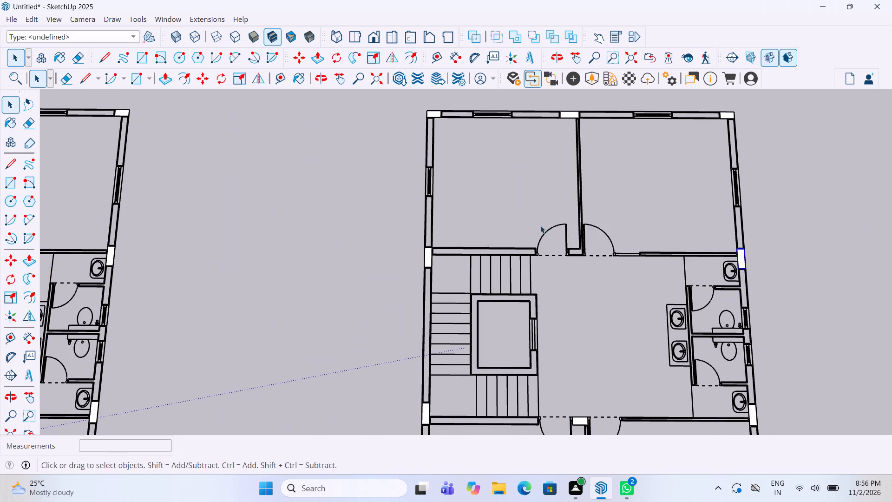
{"action": "scroll", "coordinate": [415, 261], "scroll_direction": "up", "scroll_amount": 6}
{"action": "scroll", "coordinate": [466, 255], "scroll_direction": "up", "scroll_amount": 7}
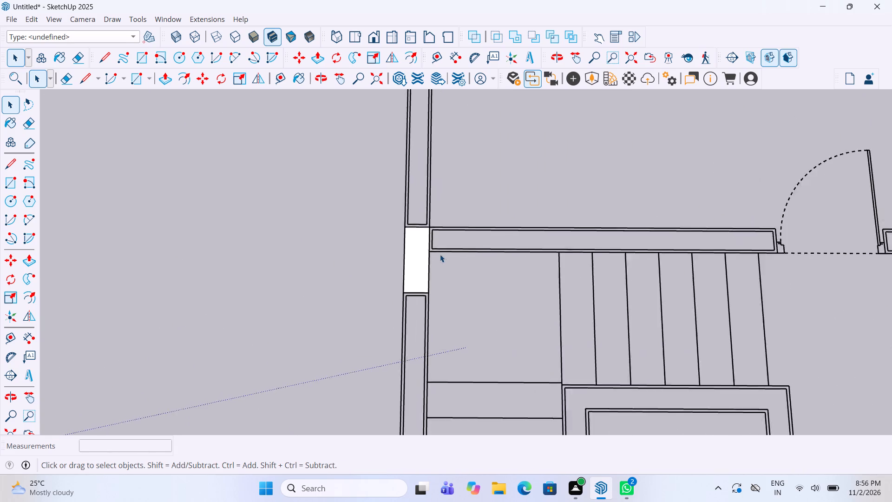
{"action": "scroll", "coordinate": [440, 254], "scroll_direction": "up", "scroll_amount": 2}
{"action": "left_click", "coordinate": [408, 253]}
{"action": "right_click", "coordinate": [408, 253]}
{"action": "left_click", "coordinate": [452, 338]}
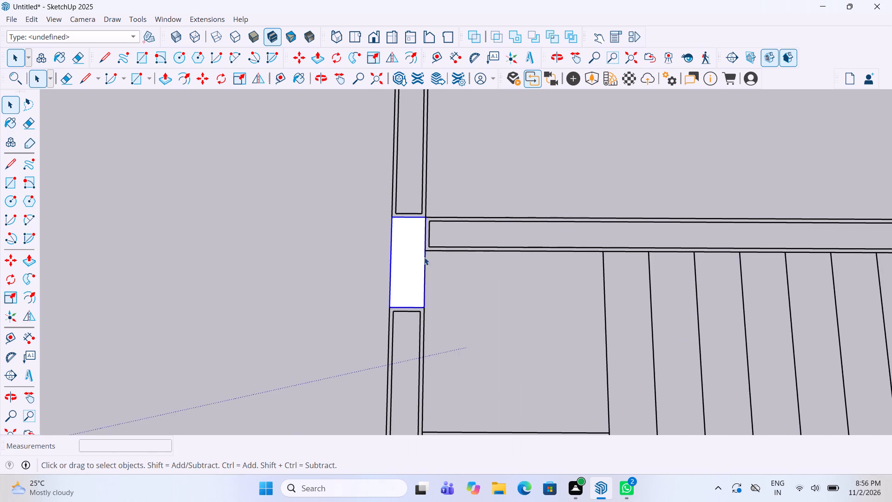
Make separate groups of the column face where the staircase's front wall meets the side wall and the column face between the front room doors.
{"action": "scroll", "coordinate": [400, 152], "scroll_direction": "down", "scroll_amount": 6}
{"action": "scroll", "coordinate": [444, 131], "scroll_direction": "down", "scroll_amount": 11}
{"action": "scroll", "coordinate": [413, 342], "scroll_direction": "up", "scroll_amount": 9}
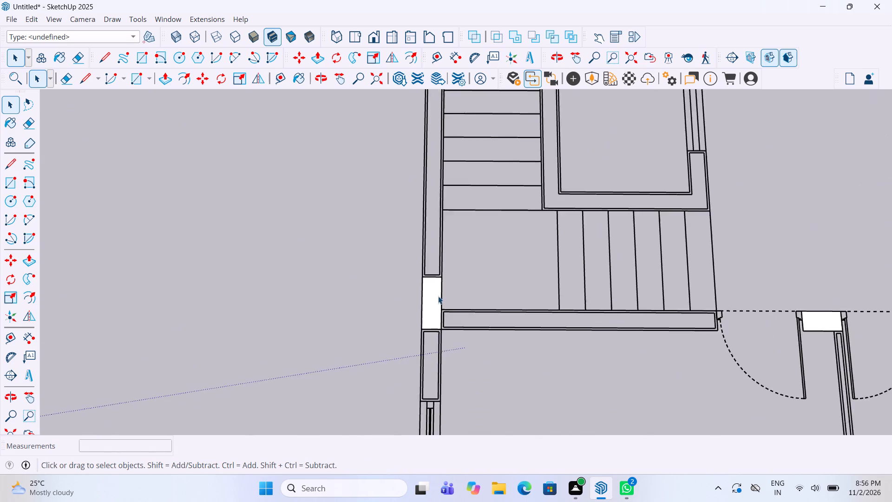
{"action": "scroll", "coordinate": [438, 296], "scroll_direction": "up", "scroll_amount": 6}
{"action": "left_click", "coordinate": [425, 296]}
{"action": "right_click", "coordinate": [425, 296]}
{"action": "left_click", "coordinate": [482, 380]}
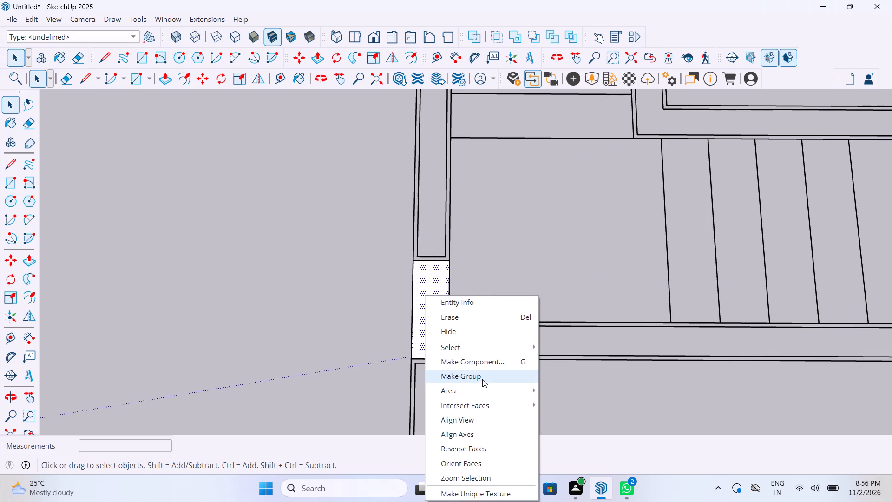
{"action": "scroll", "coordinate": [380, 212], "scroll_direction": "down", "scroll_amount": 14}
{"action": "scroll", "coordinate": [578, 238], "scroll_direction": "up", "scroll_amount": 11}
{"action": "left_click", "coordinate": [584, 231]}
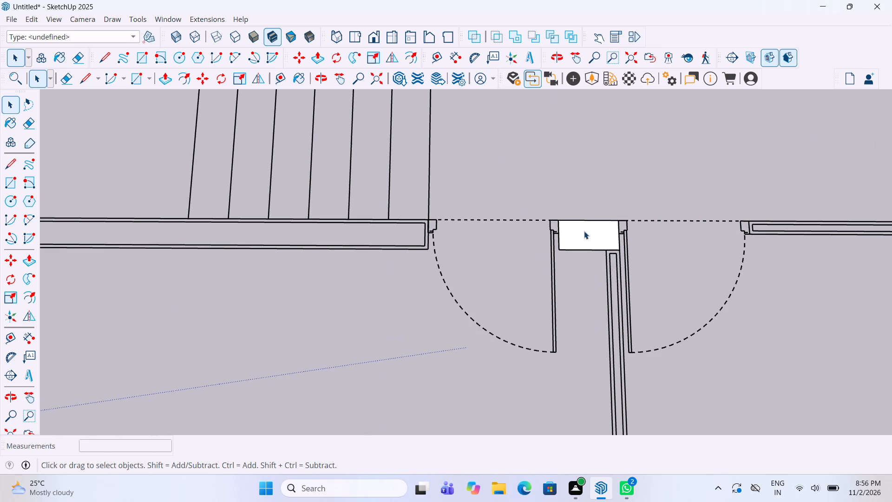
{"action": "right_click", "coordinate": [584, 231]}
{"action": "left_click", "coordinate": [659, 317]}
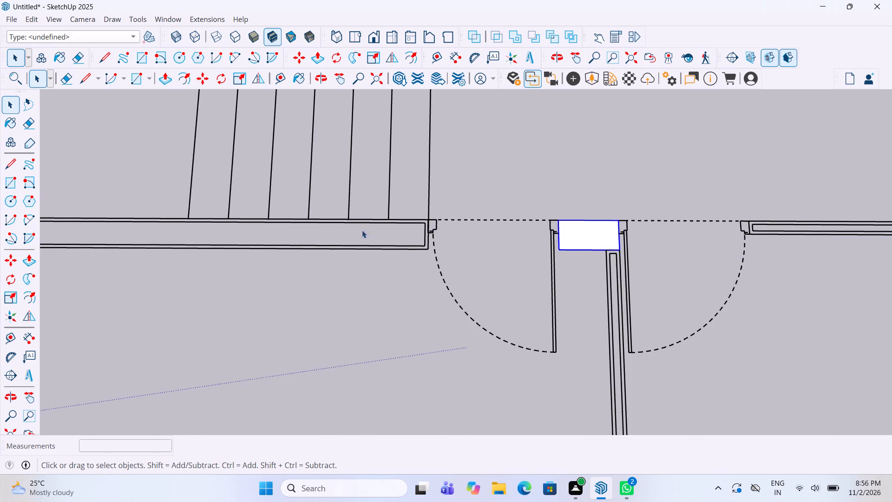
Make separate groups of the side wall column face beside the front washbasin and the washbasin-side outer wall column face in the front room.
{"action": "scroll", "coordinate": [361, 230], "scroll_direction": "down", "scroll_amount": 11}
{"action": "scroll", "coordinate": [664, 233], "scroll_direction": "up", "scroll_amount": 6}
{"action": "left_click", "coordinate": [666, 220]}
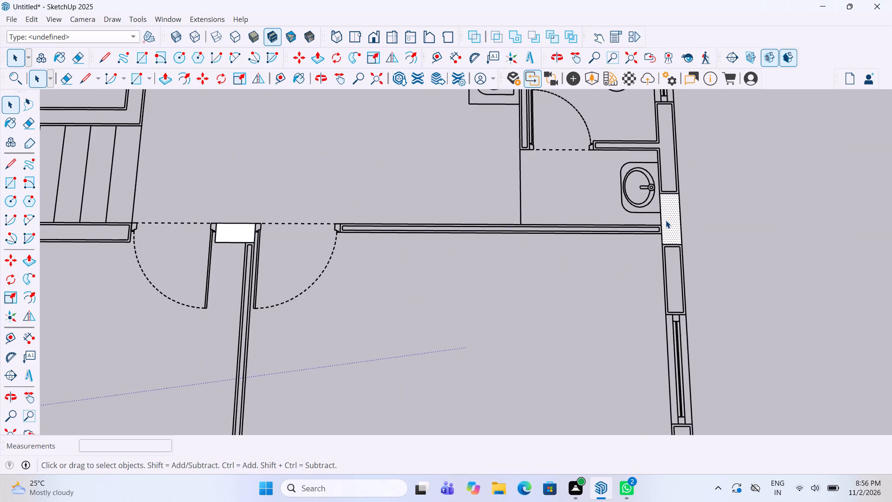
{"action": "right_click", "coordinate": [666, 220]}
{"action": "left_click", "coordinate": [738, 304]}
{"action": "scroll", "coordinate": [618, 162], "scroll_direction": "down", "scroll_amount": 11}
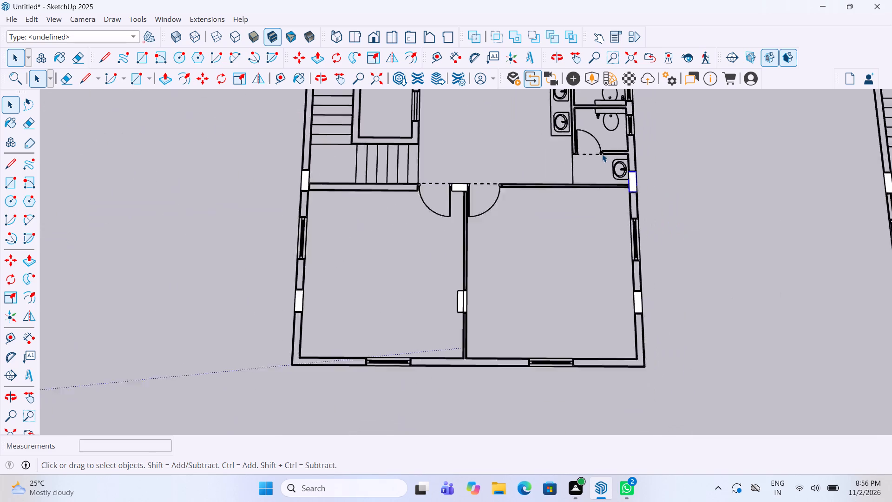
{"action": "scroll", "coordinate": [602, 154], "scroll_direction": "down", "scroll_amount": 2}
{"action": "scroll", "coordinate": [633, 285], "scroll_direction": "up", "scroll_amount": 15}
{"action": "left_click", "coordinate": [613, 251]}
{"action": "right_click", "coordinate": [613, 251]}
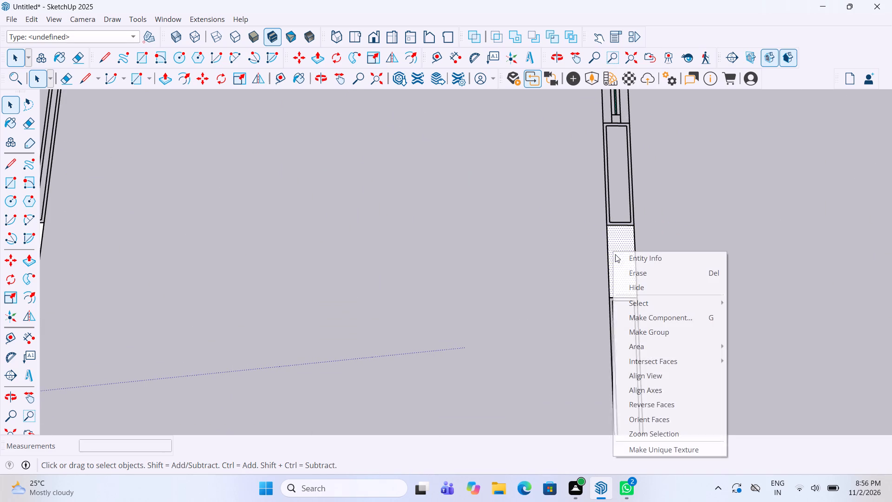
{"action": "left_click", "coordinate": [657, 328]}
Group the column face projecting from the partition between the two front rooms.
{"action": "scroll", "coordinate": [700, 262], "scroll_direction": "down", "scroll_amount": 4}
{"action": "scroll", "coordinate": [643, 263], "scroll_direction": "up", "scroll_amount": 3}
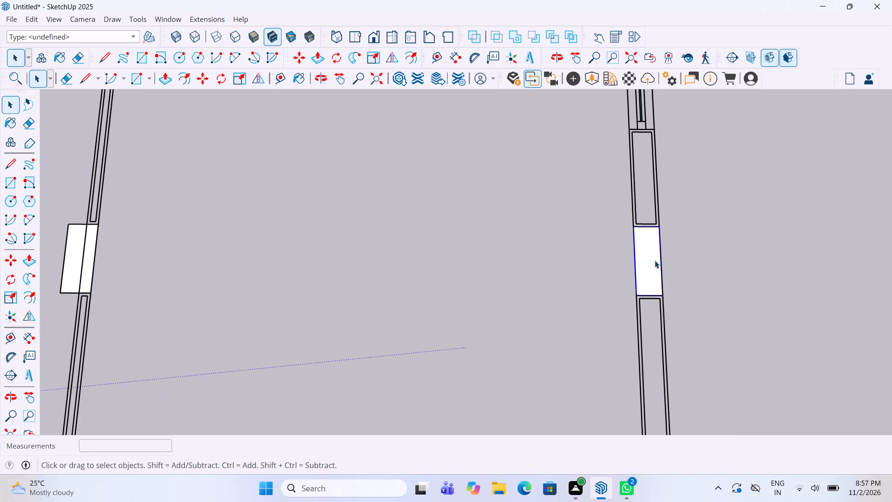
{"action": "left_click", "coordinate": [642, 261]}
{"action": "scroll", "coordinate": [738, 234], "scroll_direction": "down", "scroll_amount": 6}
{"action": "scroll", "coordinate": [272, 240], "scroll_direction": "up", "scroll_amount": 5}
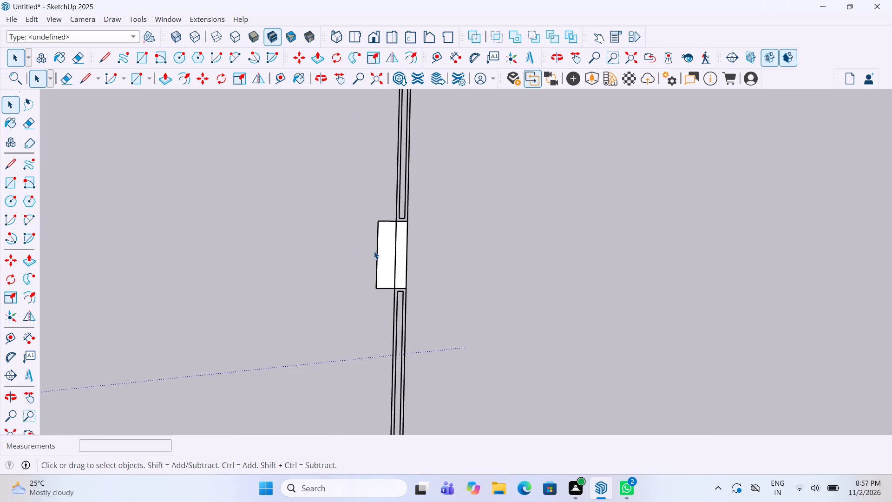
{"action": "left_click", "coordinate": [388, 254]}
{"action": "right_click", "coordinate": [388, 254]}
{"action": "left_click", "coordinate": [453, 334]}
Group the column face in the front room's staircase-side outer wall.
{"action": "scroll", "coordinate": [634, 234], "scroll_direction": "down", "scroll_amount": 10}
{"action": "scroll", "coordinate": [364, 220], "scroll_direction": "up", "scroll_amount": 4}
{"action": "scroll", "coordinate": [295, 239], "scroll_direction": "up", "scroll_amount": 4}
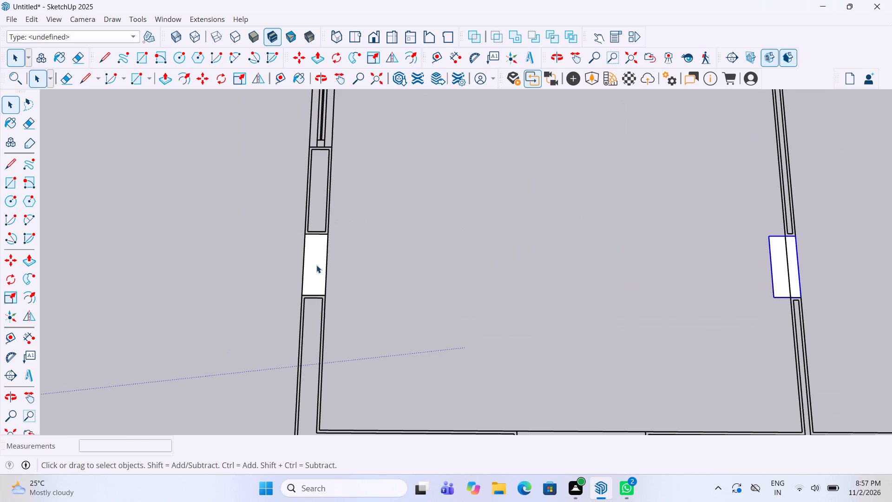
{"action": "left_click", "coordinate": [316, 265]}
{"action": "right_click", "coordinate": [316, 265]}
{"action": "left_click", "coordinate": [386, 350]}
On the next floor plan, make separate groups of the front room's washbasin-side outer wall column face and the front partition column face.
{"action": "scroll", "coordinate": [666, 244], "scroll_direction": "down", "scroll_amount": 6}
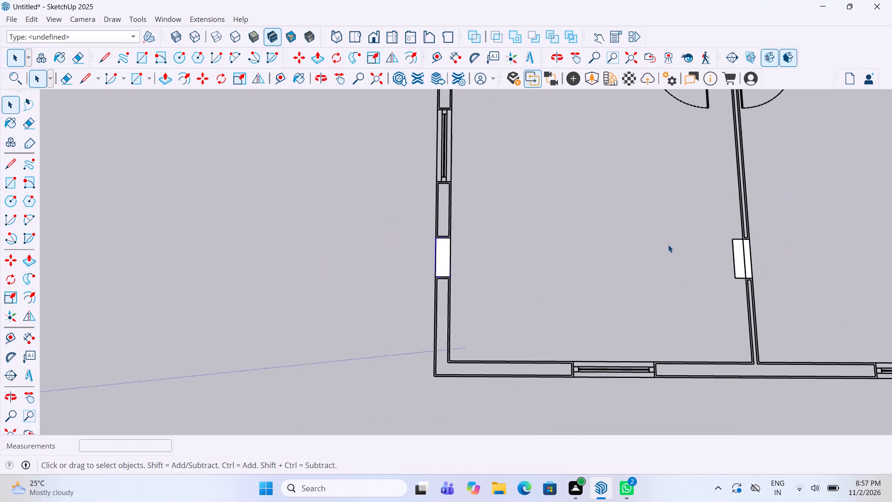
{"action": "scroll", "coordinate": [659, 233], "scroll_direction": "down", "scroll_amount": 13}
{"action": "scroll", "coordinate": [348, 254], "scroll_direction": "up", "scroll_amount": 4}
{"action": "scroll", "coordinate": [433, 234], "scroll_direction": "up", "scroll_amount": 11}
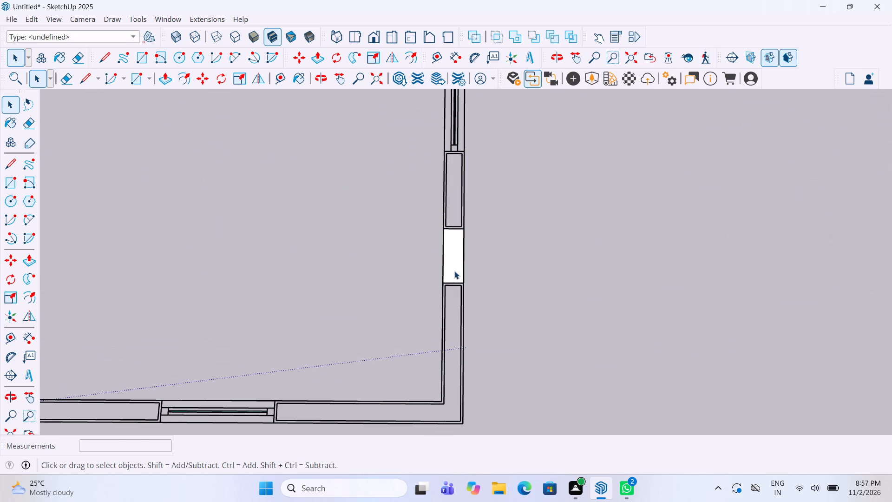
{"action": "left_click", "coordinate": [455, 263]}
{"action": "right_click", "coordinate": [455, 263]}
{"action": "left_click", "coordinate": [505, 343]}
{"action": "scroll", "coordinate": [643, 275], "scroll_direction": "down", "scroll_amount": 2}
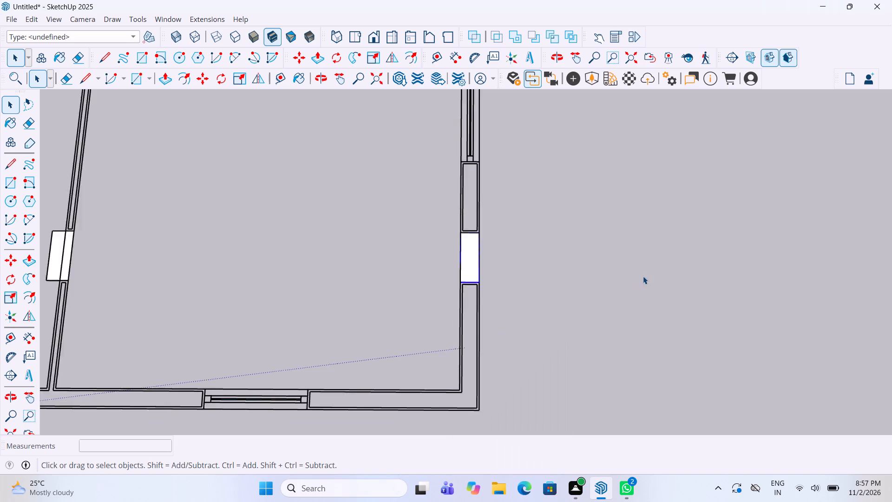
{"action": "scroll", "coordinate": [643, 276], "scroll_direction": "down", "scroll_amount": 4}
{"action": "scroll", "coordinate": [258, 251], "scroll_direction": "up", "scroll_amount": 5}
{"action": "left_click", "coordinate": [277, 267]}
{"action": "right_click", "coordinate": [277, 267]}
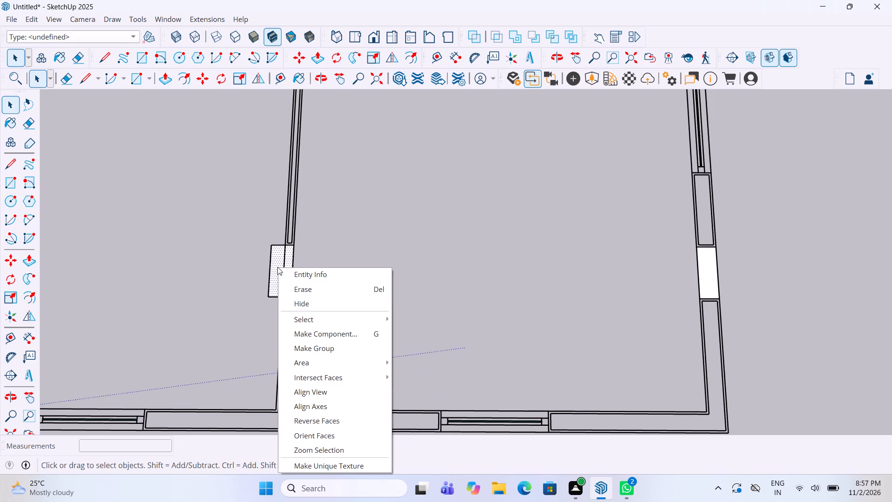
{"action": "left_click", "coordinate": [335, 351]}
Make separate groups of the front room's staircase-side outer wall column face and the one where the staircase's front wall meets the side wall.
{"action": "scroll", "coordinate": [734, 223], "scroll_direction": "down", "scroll_amount": 10}
{"action": "scroll", "coordinate": [361, 231], "scroll_direction": "up", "scroll_amount": 4}
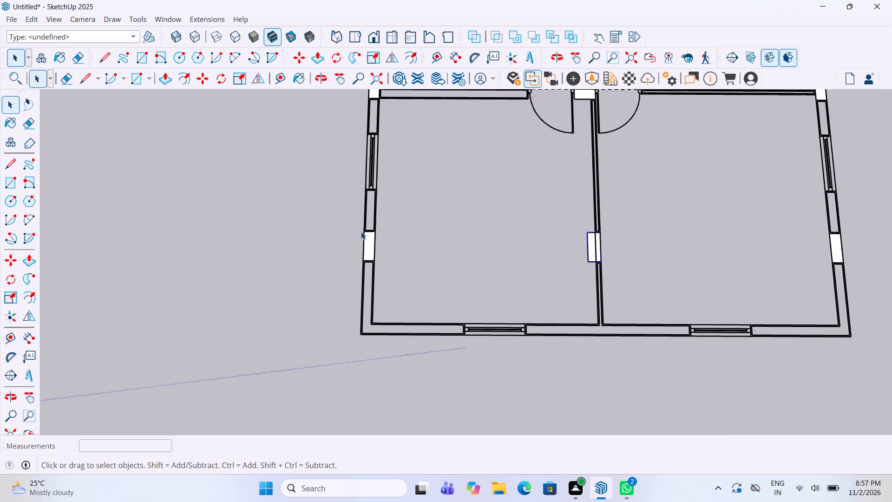
{"action": "scroll", "coordinate": [361, 231], "scroll_direction": "up", "scroll_amount": 5}
{"action": "left_click", "coordinate": [371, 243]}
{"action": "right_click", "coordinate": [371, 243]}
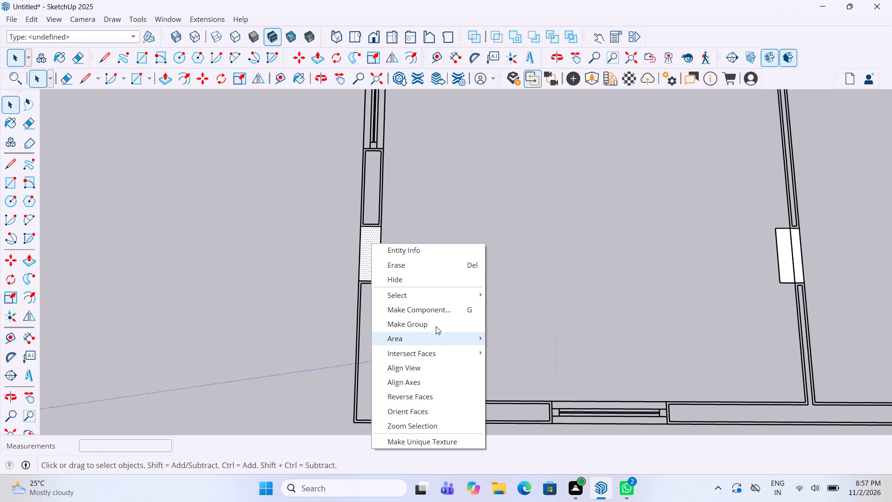
{"action": "left_click", "coordinate": [436, 324]}
{"action": "scroll", "coordinate": [447, 364], "scroll_direction": "down", "scroll_amount": 10}
{"action": "scroll", "coordinate": [420, 168], "scroll_direction": "up", "scroll_amount": 5}
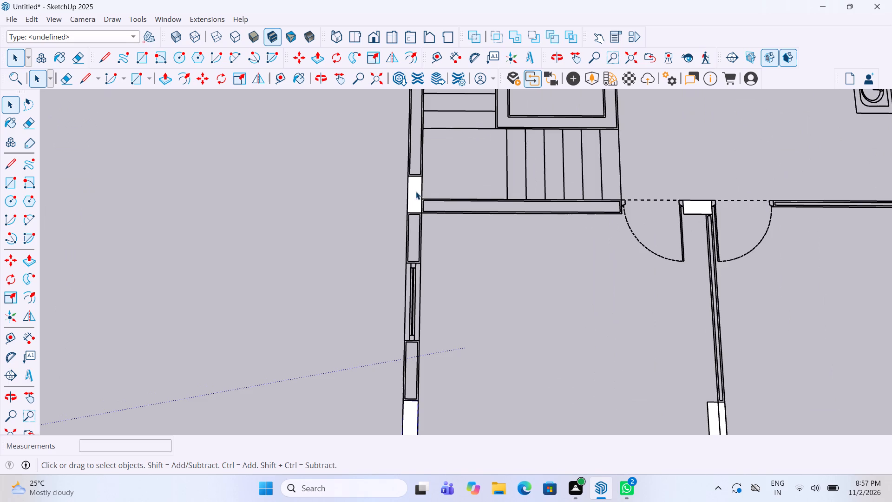
{"action": "scroll", "coordinate": [405, 207], "scroll_direction": "up", "scroll_amount": 5}
{"action": "scroll", "coordinate": [424, 170], "scroll_direction": "up", "scroll_amount": 5}
{"action": "left_click", "coordinate": [422, 181]}
{"action": "right_click", "coordinate": [422, 181]}
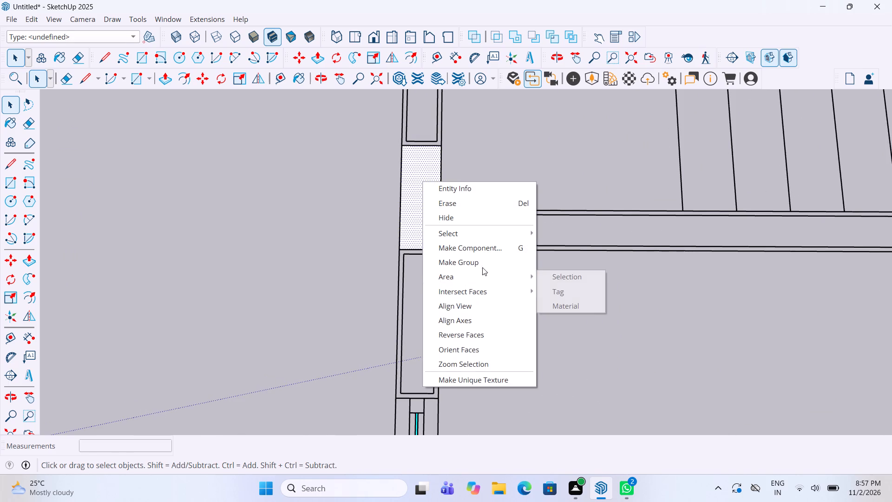
{"action": "left_click", "coordinate": [482, 262]}
Make separate groups of the column face between this plan's front room doors and the side wall column face beside the front washbasin.
{"action": "scroll", "coordinate": [348, 253], "scroll_direction": "down", "scroll_amount": 13}
{"action": "scroll", "coordinate": [720, 242], "scroll_direction": "up", "scroll_amount": 7}
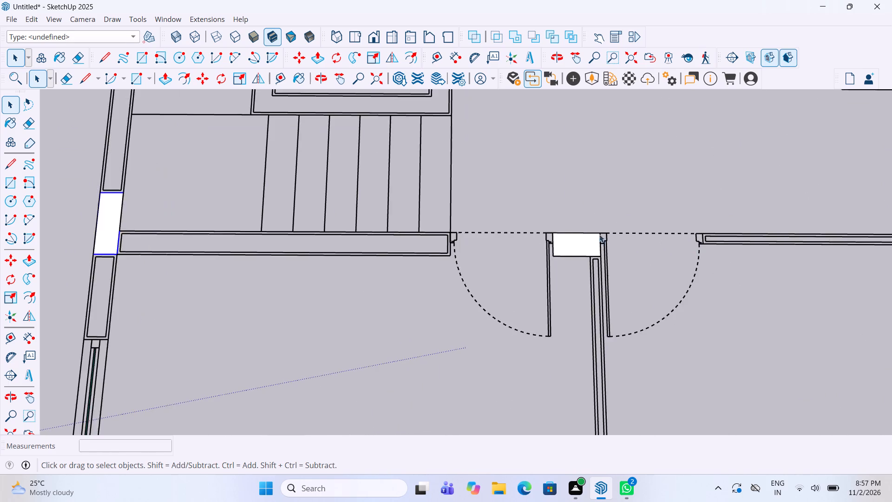
{"action": "left_click", "coordinate": [566, 248]}
{"action": "right_click", "coordinate": [566, 248]}
{"action": "left_click", "coordinate": [607, 330]}
{"action": "scroll", "coordinate": [407, 175], "scroll_direction": "down", "scroll_amount": 3}
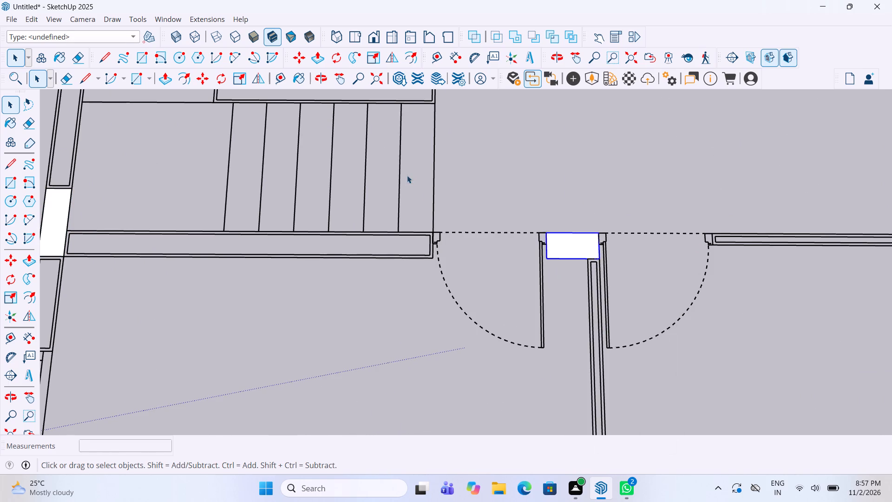
{"action": "scroll", "coordinate": [407, 175], "scroll_direction": "down", "scroll_amount": 4}
{"action": "scroll", "coordinate": [364, 195], "scroll_direction": "down", "scroll_amount": 5}
{"action": "scroll", "coordinate": [630, 188], "scroll_direction": "up", "scroll_amount": 9}
{"action": "left_click", "coordinate": [649, 213]}
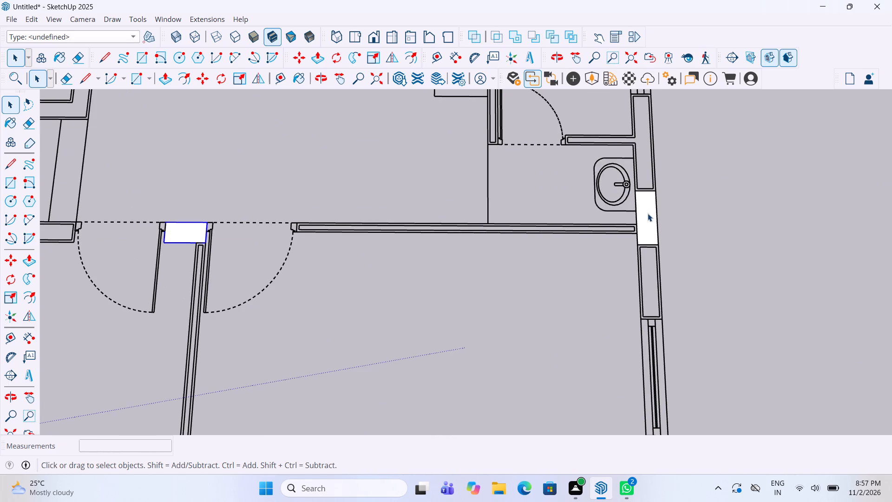
{"action": "right_click", "coordinate": [648, 213]}
{"action": "left_click", "coordinate": [687, 291]}
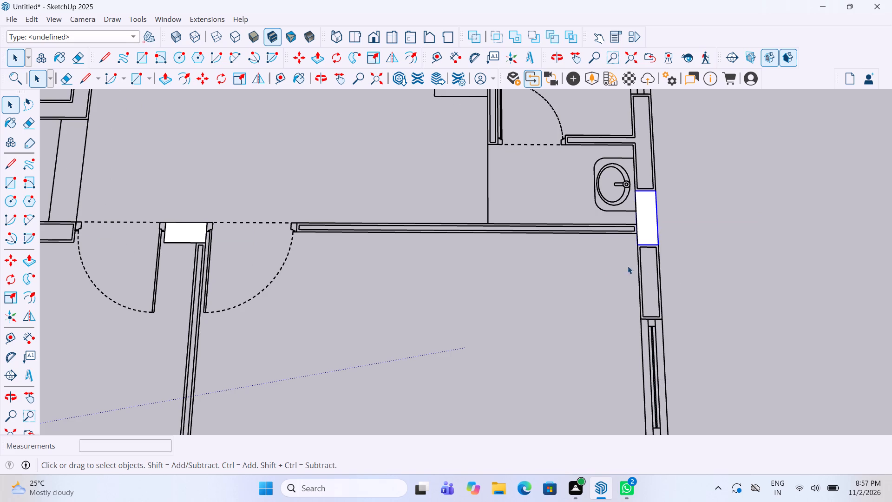
Group this plan's column face where the staircase enclosure's back wall meets the side wall.
{"action": "scroll", "coordinate": [515, 307], "scroll_direction": "down", "scroll_amount": 12}
{"action": "scroll", "coordinate": [540, 198], "scroll_direction": "up", "scroll_amount": 1}
{"action": "middle_click_drag", "start_coordinate": [540, 198], "coordinate": [544, 211]}
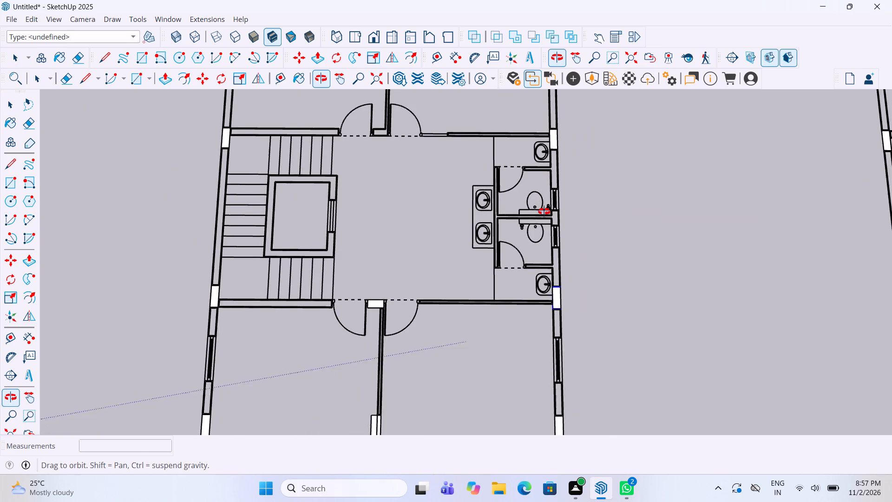
{"action": "middle_click_drag", "start_coordinate": [544, 211], "coordinate": [552, 227]}
{"action": "scroll", "coordinate": [549, 304], "scroll_direction": "down", "scroll_amount": 4}
{"action": "scroll", "coordinate": [251, 140], "scroll_direction": "up", "scroll_amount": 2}
{"action": "scroll", "coordinate": [314, 192], "scroll_direction": "up", "scroll_amount": 9}
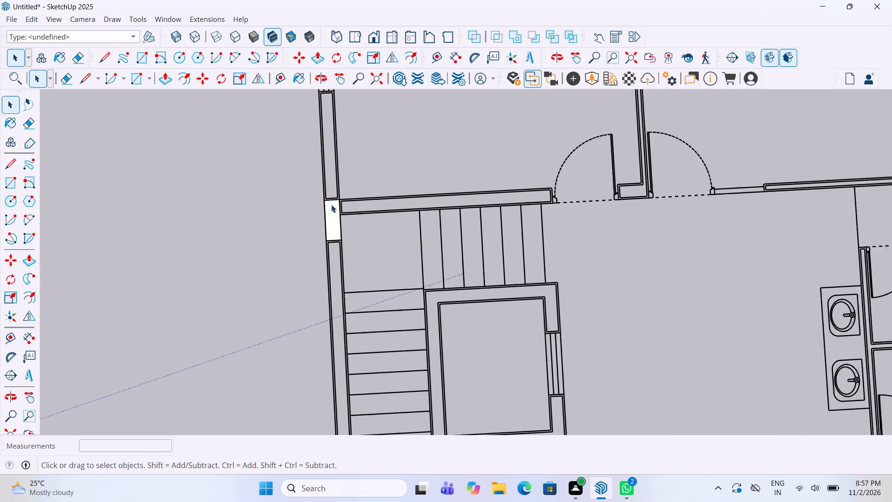
{"action": "left_click", "coordinate": [334, 220]}
{"action": "right_click", "coordinate": [334, 220]}
{"action": "left_click", "coordinate": [381, 306]}
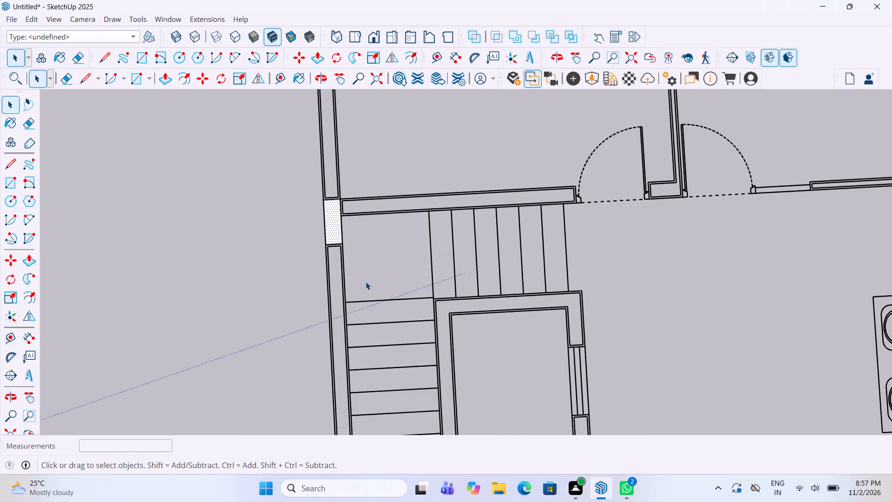
Group this plan's side wall column face beside the rear washbasin.
{"action": "scroll", "coordinate": [340, 266], "scroll_direction": "down", "scroll_amount": 5}
{"action": "middle_click_drag", "start_coordinate": [436, 231], "coordinate": [413, 195]}
{"action": "scroll", "coordinate": [794, 247], "scroll_direction": "up", "scroll_amount": 5}
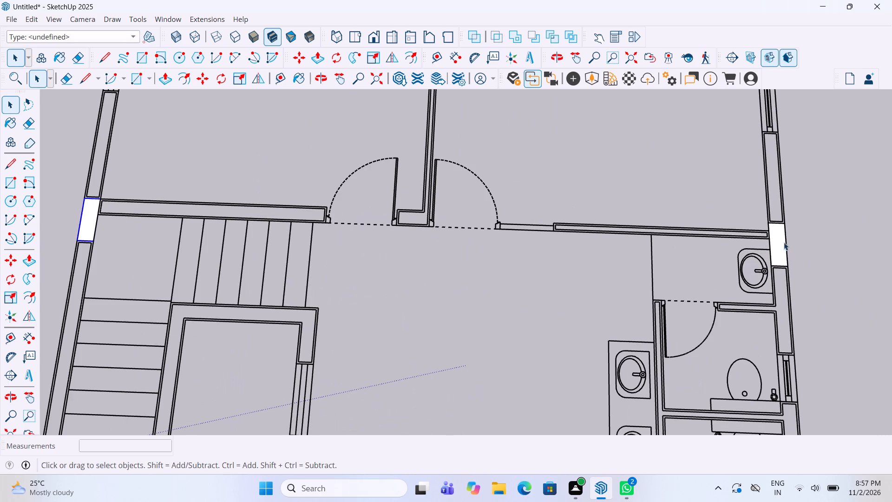
{"action": "left_click", "coordinate": [777, 238]}
{"action": "right_click", "coordinate": [777, 238]}
{"action": "left_click", "coordinate": [807, 321]}
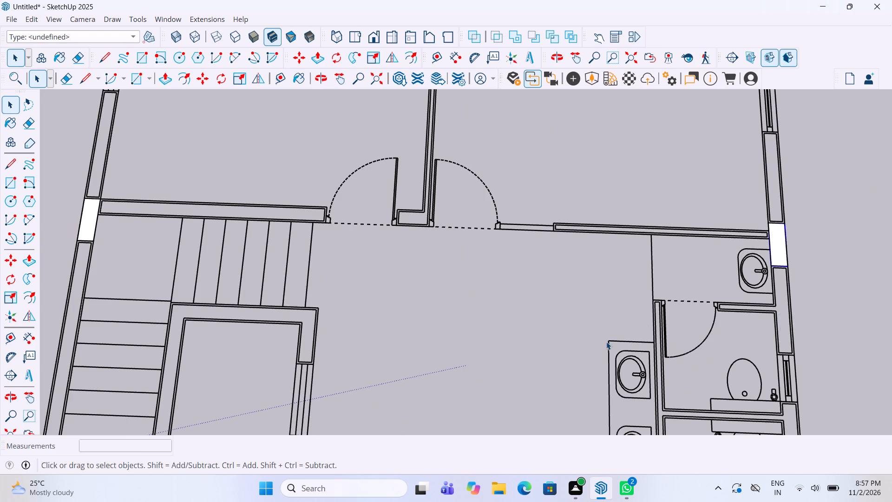
Make separate groups of this plan's staircase-side back corner column face and the middle back wall column face.
{"action": "scroll", "coordinate": [596, 350], "scroll_direction": "down", "scroll_amount": 6}
{"action": "scroll", "coordinate": [543, 324], "scroll_direction": "down", "scroll_amount": 5}
{"action": "scroll", "coordinate": [397, 130], "scroll_direction": "up", "scroll_amount": 11}
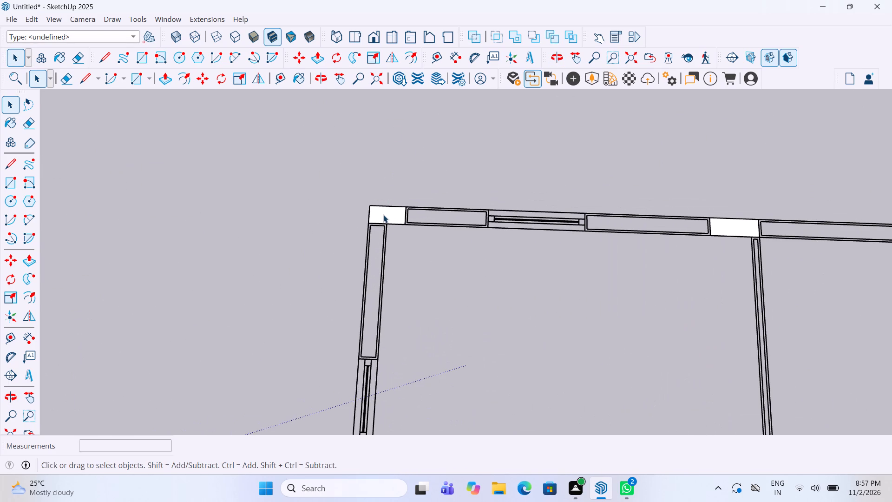
{"action": "left_click", "coordinate": [383, 215]}
{"action": "right_click", "coordinate": [383, 215]}
{"action": "left_click", "coordinate": [448, 297]}
{"action": "left_click", "coordinate": [724, 227]}
{"action": "right_click", "coordinate": [724, 227]}
{"action": "left_click", "coordinate": [778, 312]}
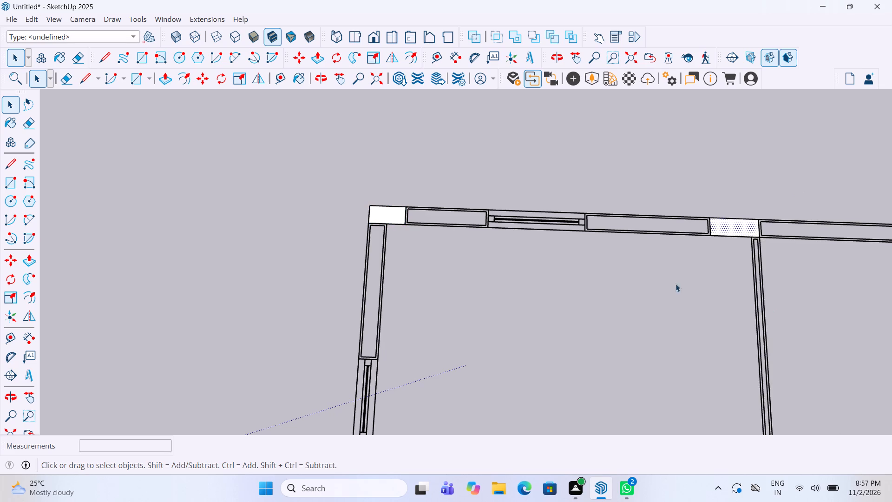
Group this plan's back corner column face on the washroom side.
{"action": "scroll", "coordinate": [370, 225], "scroll_direction": "down", "scroll_amount": 9}
{"action": "scroll", "coordinate": [739, 221], "scroll_direction": "up", "scroll_amount": 9}
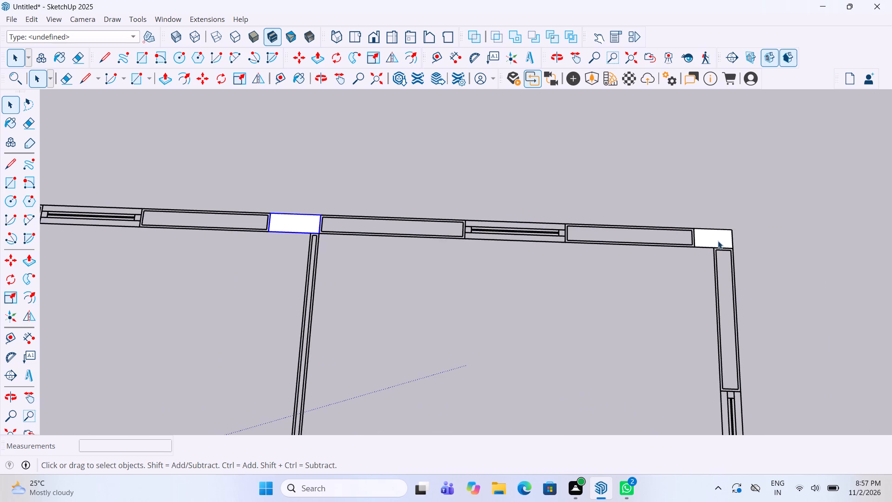
{"action": "left_click", "coordinate": [718, 241]}
{"action": "right_click", "coordinate": [718, 239]}
{"action": "left_click", "coordinate": [746, 319]}
{"action": "scroll", "coordinate": [719, 232], "scroll_direction": "down", "scroll_amount": 6}
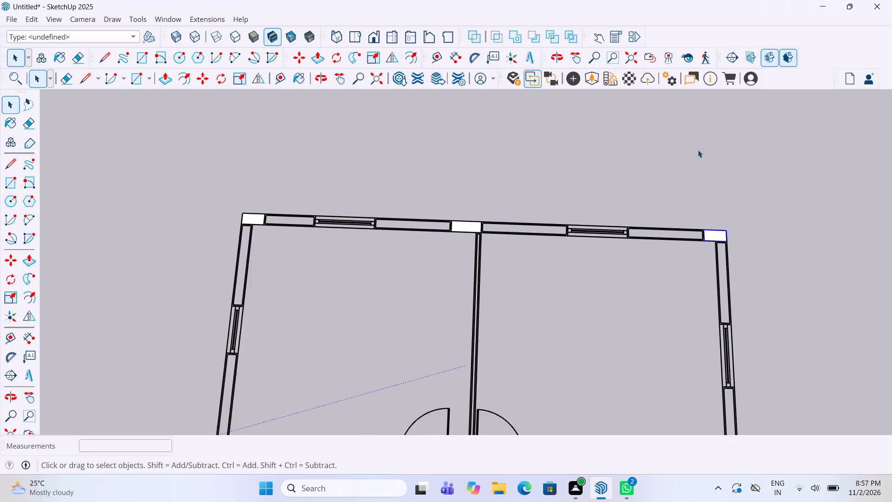
In the neighbouring plan with one undivided back room, group the staircase-side back corner column face.
{"action": "scroll", "coordinate": [699, 143], "scroll_direction": "down", "scroll_amount": 10}
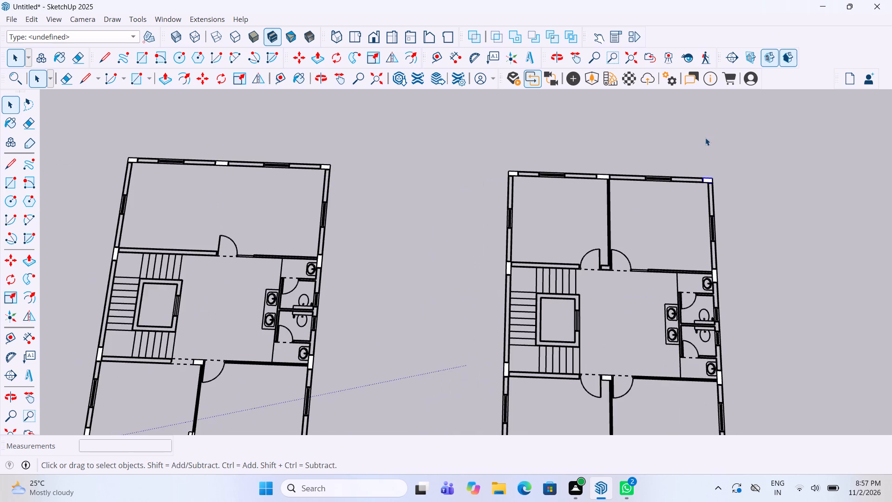
{"action": "scroll", "coordinate": [705, 138], "scroll_direction": "down", "scroll_amount": 6}
{"action": "scroll", "coordinate": [351, 152], "scroll_direction": "up", "scroll_amount": 10}
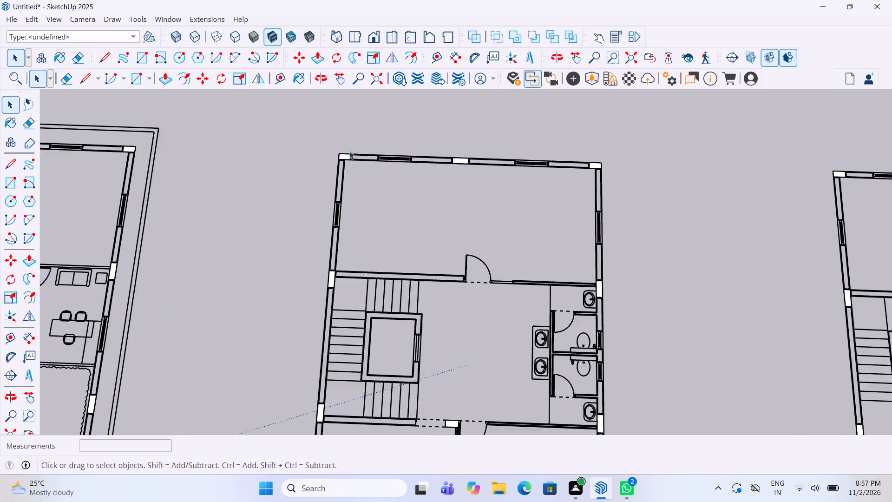
{"action": "scroll", "coordinate": [349, 151], "scroll_direction": "up", "scroll_amount": 14}
{"action": "left_click", "coordinate": [356, 172]}
{"action": "right_click", "coordinate": [358, 172]}
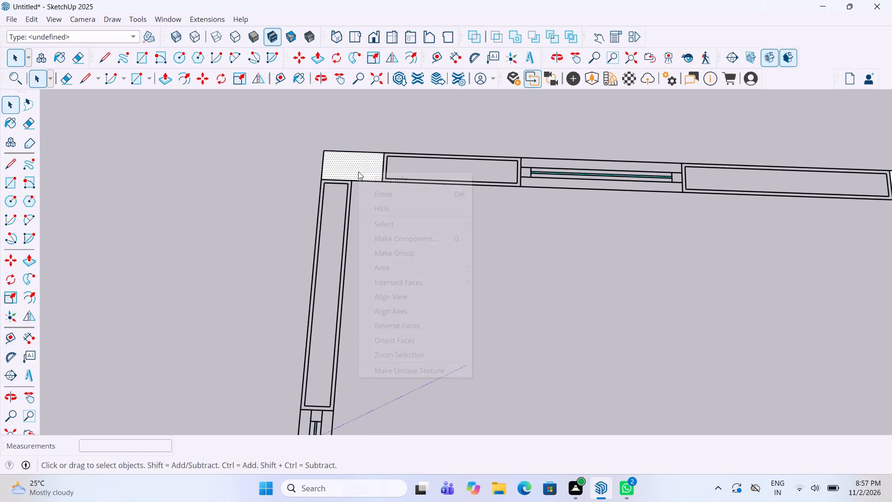
{"action": "left_click", "coordinate": [412, 254]}
Group the middle back wall column face of the plan with the undivided back room.
{"action": "scroll", "coordinate": [262, 204], "scroll_direction": "down", "scroll_amount": 6}
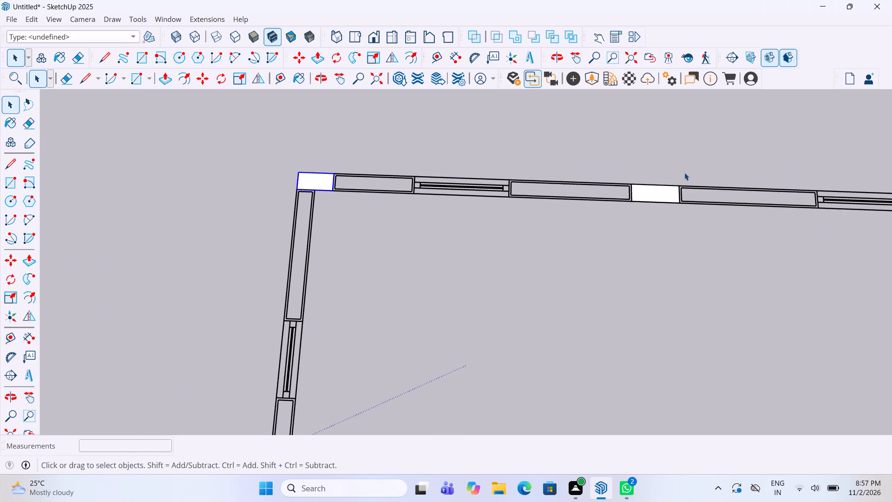
{"action": "scroll", "coordinate": [684, 172], "scroll_direction": "up", "scroll_amount": 2}
{"action": "left_click", "coordinate": [652, 200]}
{"action": "right_click", "coordinate": [652, 200]}
{"action": "left_click", "coordinate": [701, 284]}
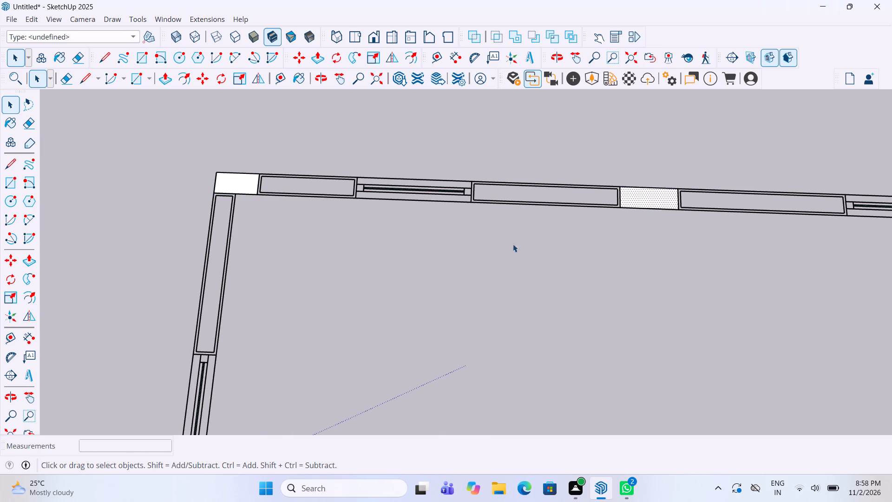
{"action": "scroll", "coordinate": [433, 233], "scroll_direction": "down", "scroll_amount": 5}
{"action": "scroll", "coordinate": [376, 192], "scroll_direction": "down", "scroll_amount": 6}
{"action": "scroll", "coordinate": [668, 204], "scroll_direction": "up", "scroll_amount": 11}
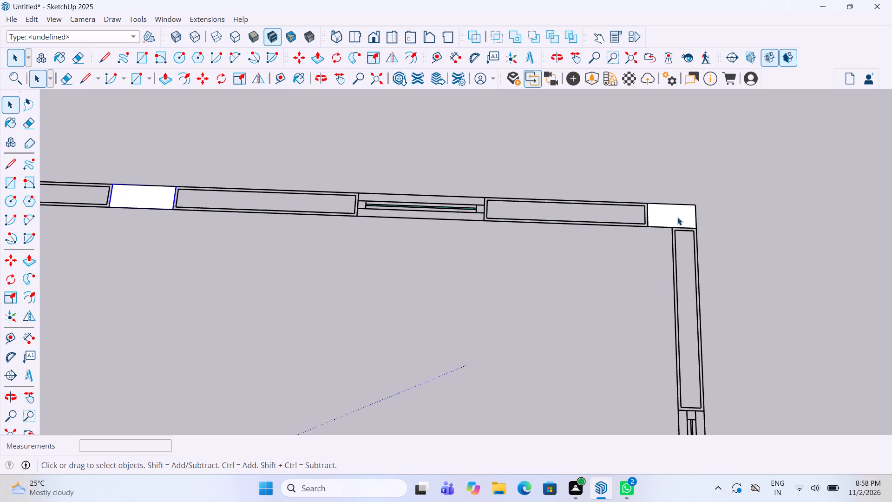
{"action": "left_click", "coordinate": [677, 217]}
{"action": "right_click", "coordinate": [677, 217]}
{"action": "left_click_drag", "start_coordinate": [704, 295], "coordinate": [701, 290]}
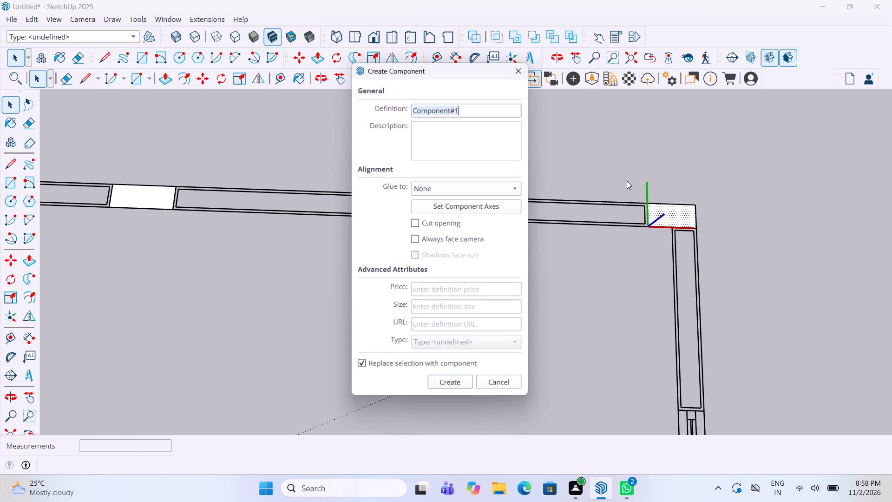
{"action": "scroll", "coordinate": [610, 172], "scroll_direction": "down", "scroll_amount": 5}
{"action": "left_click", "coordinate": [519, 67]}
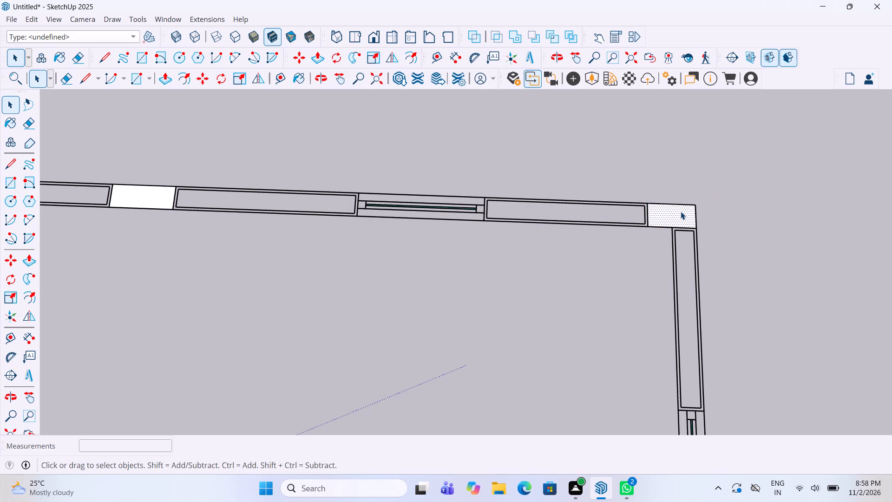
Make separate groups of this plan's washroom-side back corner column face and the side wall column face beside the rear washbasin.
{"action": "left_click", "coordinate": [681, 211]}
{"action": "right_click", "coordinate": [681, 211]}
{"action": "left_click", "coordinate": [721, 298]}
{"action": "scroll", "coordinate": [596, 210], "scroll_direction": "down", "scroll_amount": 15}
{"action": "scroll", "coordinate": [637, 316], "scroll_direction": "up", "scroll_amount": 14}
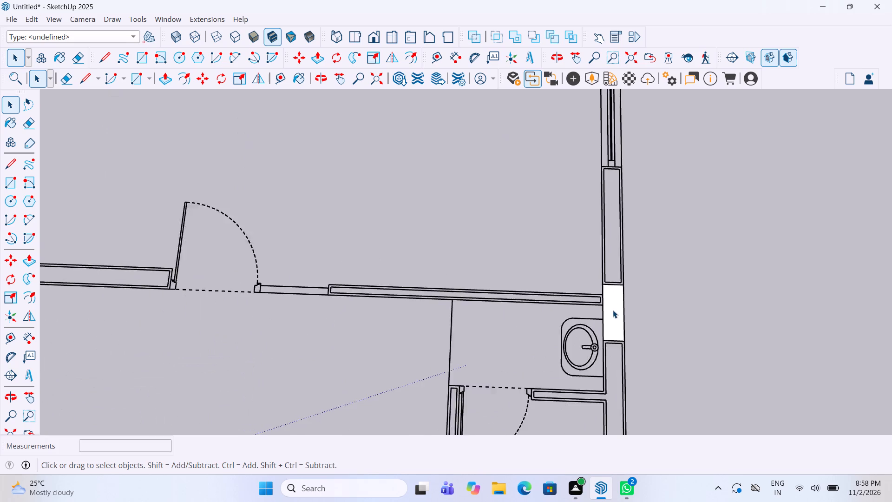
{"action": "left_click", "coordinate": [610, 303]}
{"action": "right_click", "coordinate": [610, 303]}
{"action": "left_click", "coordinate": [671, 180]}
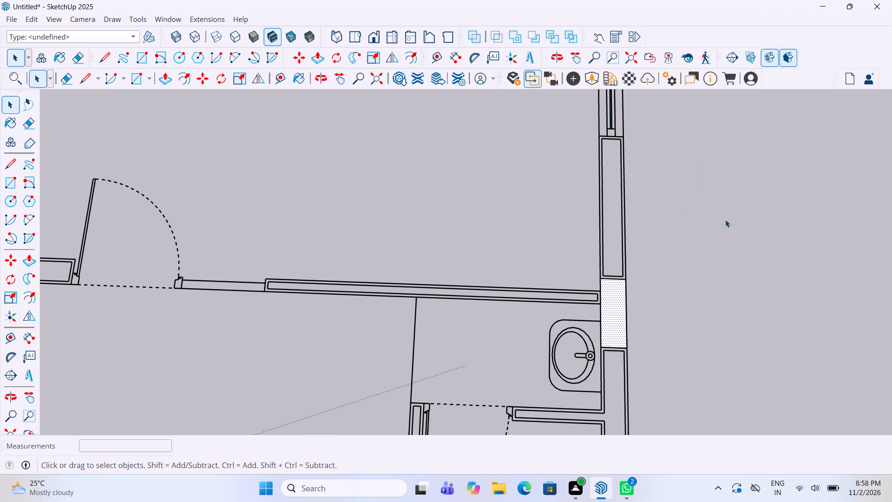
Make separate groups of this plan's two side wall column faces where the staircase enclosure's back and front walls meet the side wall.
{"action": "scroll", "coordinate": [734, 240], "scroll_direction": "down", "scroll_amount": 12}
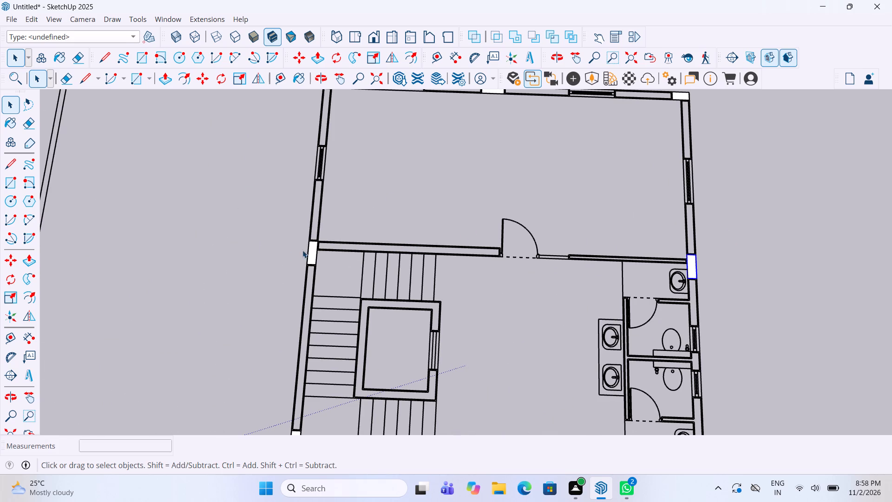
{"action": "scroll", "coordinate": [304, 251], "scroll_direction": "up", "scroll_amount": 9}
{"action": "left_click", "coordinate": [312, 242]}
{"action": "right_click", "coordinate": [312, 242]}
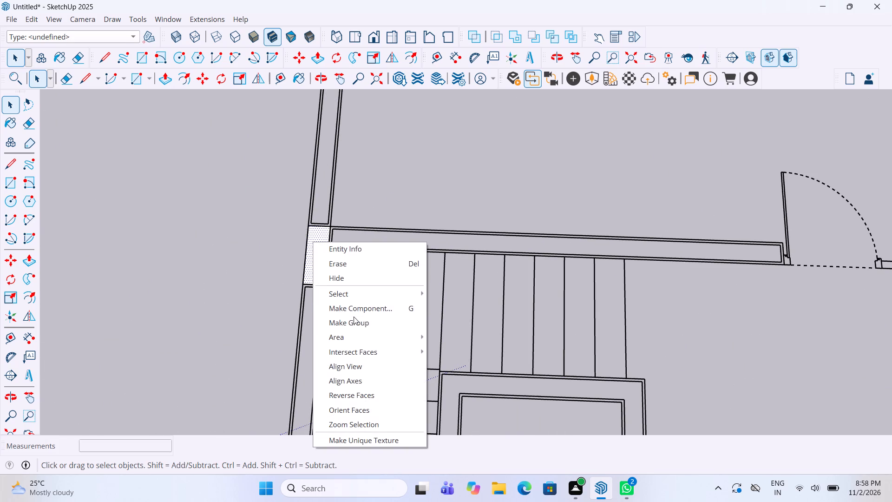
{"action": "left_click", "coordinate": [355, 323]}
{"action": "scroll", "coordinate": [445, 192], "scroll_direction": "down", "scroll_amount": 16}
{"action": "scroll", "coordinate": [375, 348], "scroll_direction": "up", "scroll_amount": 2}
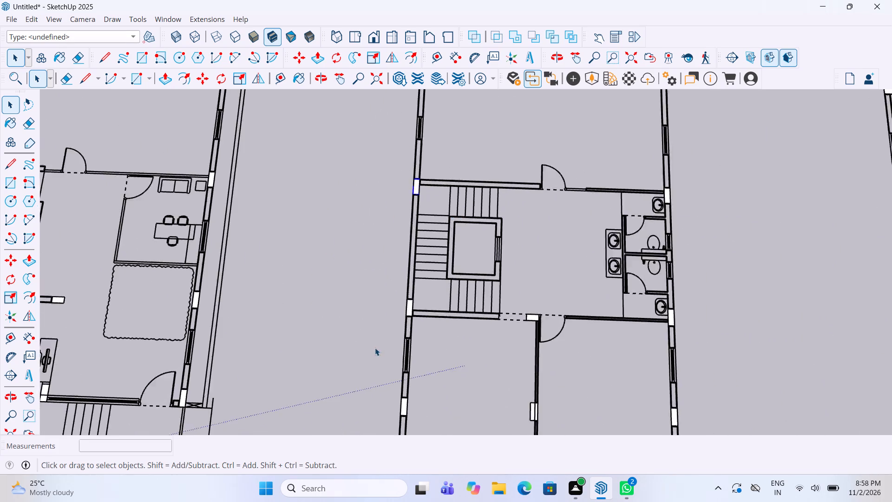
{"action": "scroll", "coordinate": [375, 348], "scroll_direction": "up", "scroll_amount": 12}
{"action": "left_click", "coordinate": [426, 283]}
{"action": "right_click", "coordinate": [430, 285]}
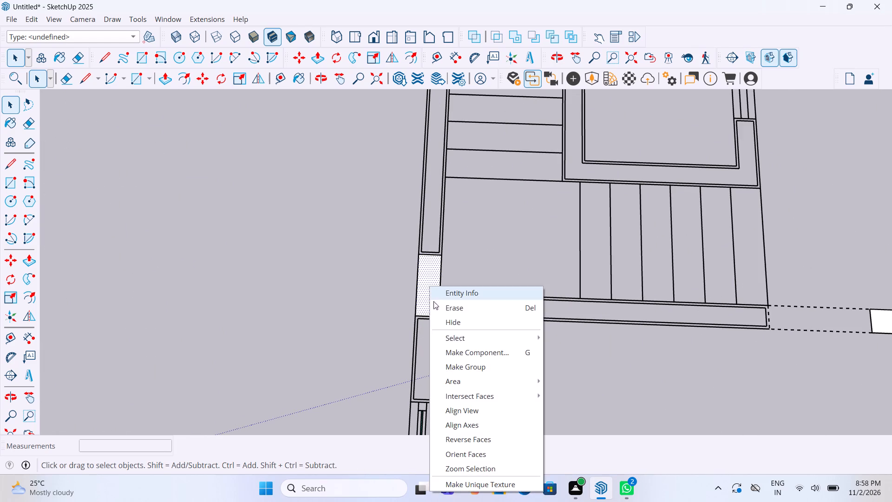
{"action": "left_click", "coordinate": [479, 366]}
Make separate groups of the column face beside this plan's front room door and the side wall column face beside the front washbasin.
{"action": "scroll", "coordinate": [393, 255], "scroll_direction": "down", "scroll_amount": 6}
{"action": "scroll", "coordinate": [332, 188], "scroll_direction": "down", "scroll_amount": 6}
{"action": "scroll", "coordinate": [571, 231], "scroll_direction": "up", "scroll_amount": 5}
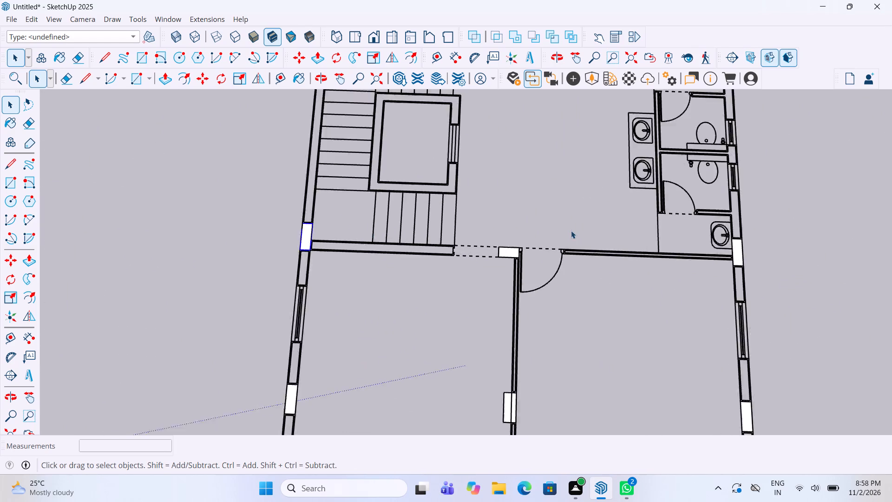
{"action": "scroll", "coordinate": [466, 277], "scroll_direction": "up", "scroll_amount": 5}
{"action": "left_click", "coordinate": [511, 248]}
{"action": "right_click", "coordinate": [511, 248]}
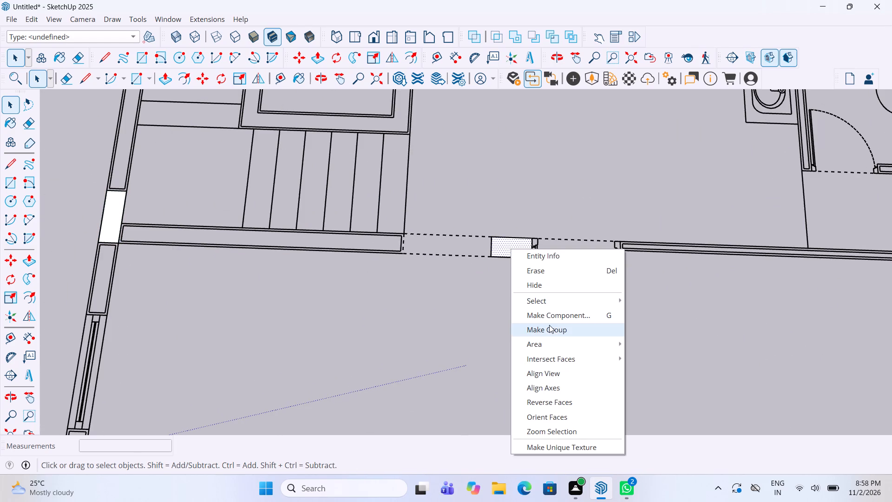
{"action": "left_click", "coordinate": [550, 328]}
{"action": "scroll", "coordinate": [415, 259], "scroll_direction": "down", "scroll_amount": 5}
{"action": "scroll", "coordinate": [400, 224], "scroll_direction": "down", "scroll_amount": 6}
{"action": "scroll", "coordinate": [624, 231], "scroll_direction": "up", "scroll_amount": 9}
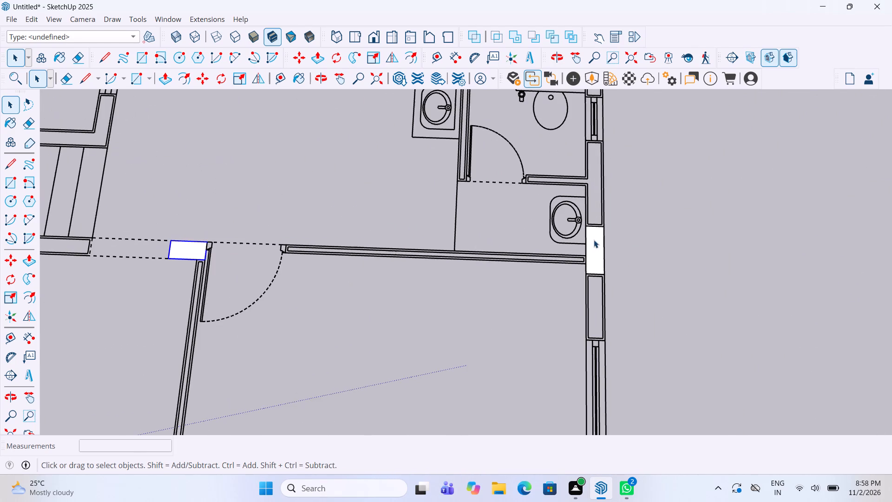
{"action": "left_click", "coordinate": [594, 240]}
{"action": "right_click", "coordinate": [594, 240]}
{"action": "left_click", "coordinate": [625, 325]}
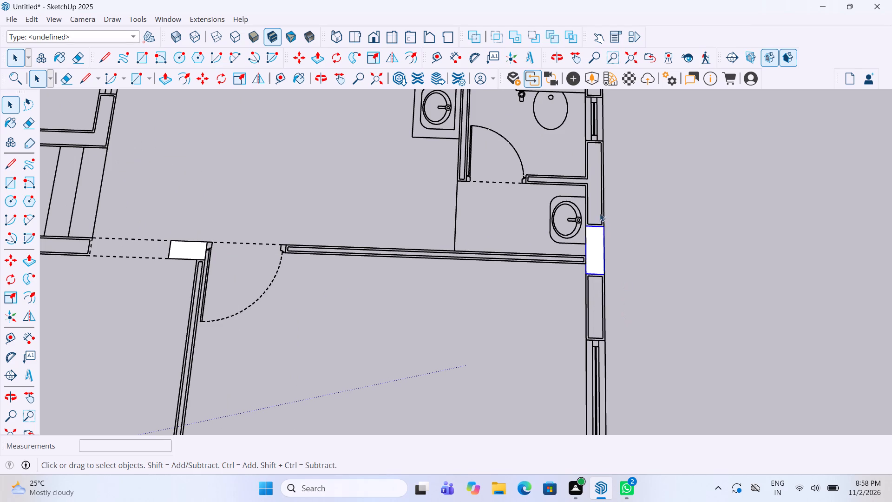
Make separate groups of the washroom-side front room's side wall column face and the column face on the partition between the front rooms.
{"action": "scroll", "coordinate": [599, 212], "scroll_direction": "down", "scroll_amount": 6}
{"action": "scroll", "coordinate": [527, 148], "scroll_direction": "down", "scroll_amount": 4}
{"action": "scroll", "coordinate": [585, 350], "scroll_direction": "up", "scroll_amount": 6}
{"action": "scroll", "coordinate": [566, 301], "scroll_direction": "up", "scroll_amount": 4}
{"action": "left_click", "coordinate": [557, 275]}
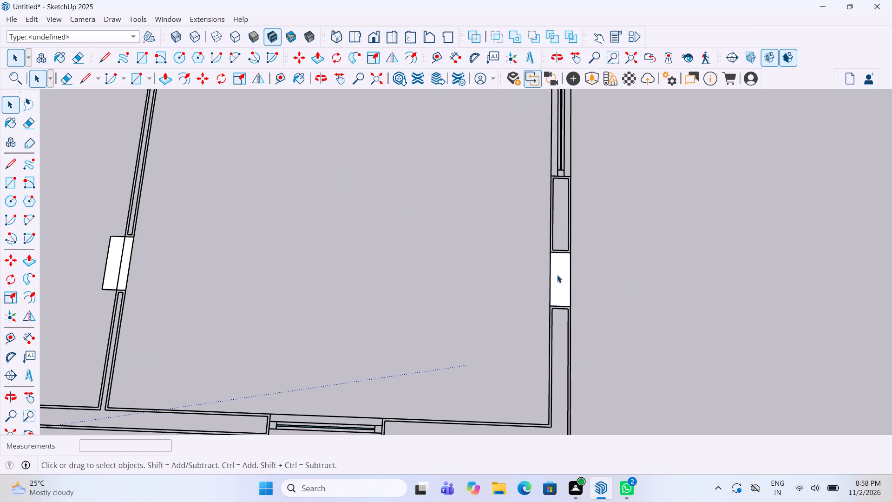
{"action": "right_click", "coordinate": [557, 275]}
{"action": "left_click", "coordinate": [611, 355]}
{"action": "scroll", "coordinate": [676, 285], "scroll_direction": "down", "scroll_amount": 5}
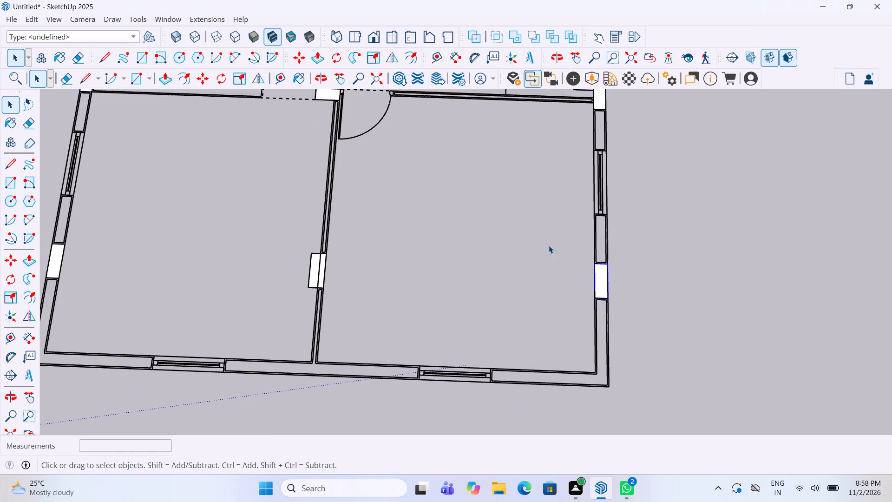
{"action": "scroll", "coordinate": [323, 258], "scroll_direction": "up", "scroll_amount": 5}
{"action": "left_click", "coordinate": [314, 269]}
{"action": "right_click", "coordinate": [314, 269]}
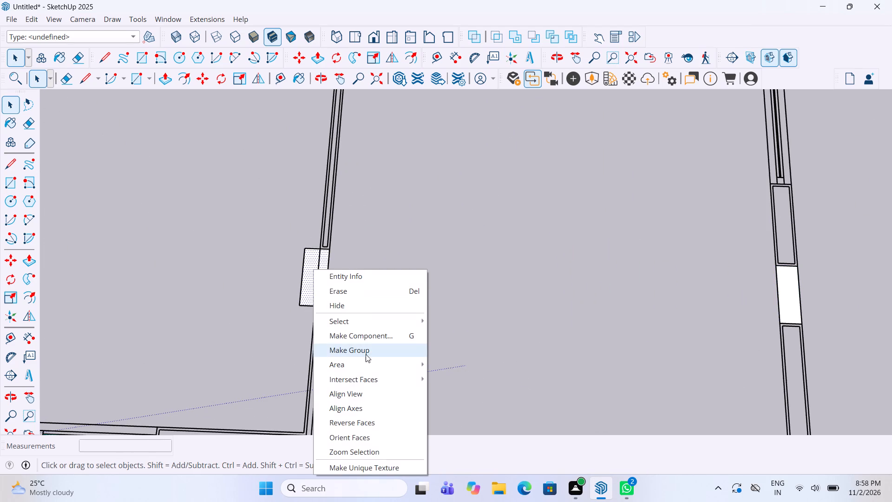
{"action": "left_click", "coordinate": [366, 348]}
Group the outer side wall column face of this plan's staircase-side front room.
{"action": "scroll", "coordinate": [635, 238], "scroll_direction": "down", "scroll_amount": 12}
{"action": "scroll", "coordinate": [354, 234], "scroll_direction": "up", "scroll_amount": 7}
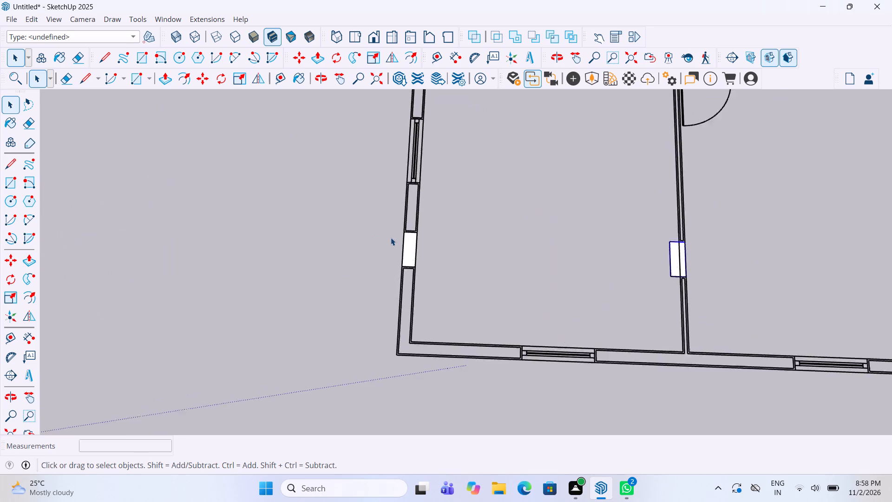
{"action": "scroll", "coordinate": [391, 238], "scroll_direction": "up", "scroll_amount": 4}
{"action": "left_click", "coordinate": [419, 248]}
{"action": "right_click", "coordinate": [420, 248]}
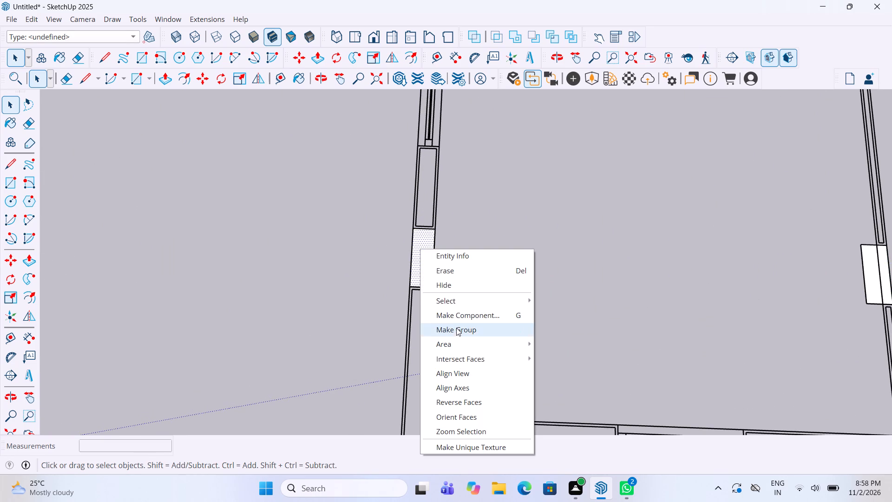
{"action": "left_click", "coordinate": [456, 328]}
In the furnished plan with the entrance steps, group the front corner column face beside the entrance door.
{"action": "scroll", "coordinate": [532, 267], "scroll_direction": "down", "scroll_amount": 6}
{"action": "scroll", "coordinate": [433, 272], "scroll_direction": "up", "scroll_amount": 5}
{"action": "scroll", "coordinate": [555, 245], "scroll_direction": "down", "scroll_amount": 7}
{"action": "scroll", "coordinate": [524, 249], "scroll_direction": "up", "scroll_amount": 3}
{"action": "scroll", "coordinate": [547, 249], "scroll_direction": "down", "scroll_amount": 12}
{"action": "scroll", "coordinate": [375, 249], "scroll_direction": "up", "scroll_amount": 16}
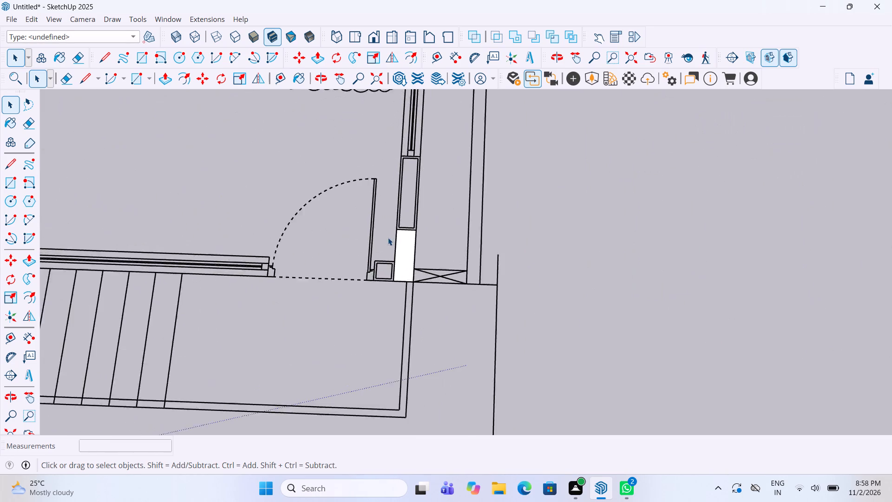
{"action": "left_click", "coordinate": [408, 258]}
{"action": "right_click", "coordinate": [408, 258]}
{"action": "left_click", "coordinate": [449, 339]}
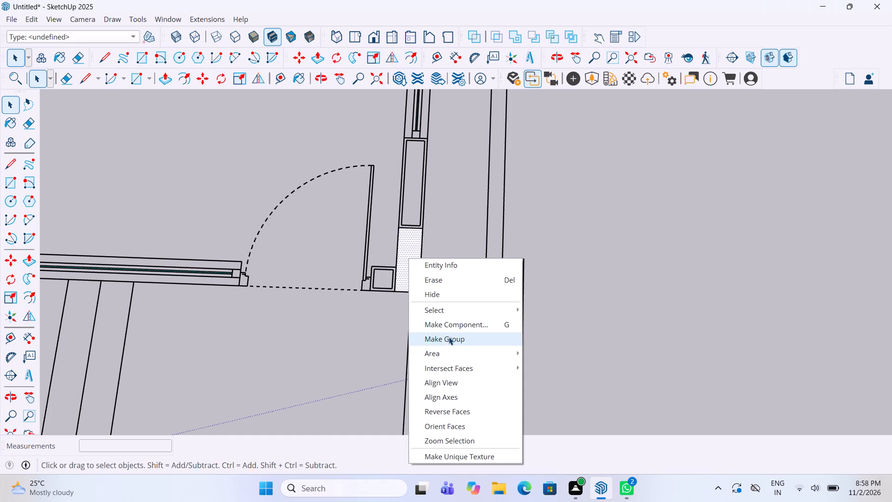
Make separate groups of the furnished plan's front wall column face below the computer desk and the office-side front corner column face.
{"action": "scroll", "coordinate": [569, 307], "scroll_direction": "down", "scroll_amount": 6}
{"action": "scroll", "coordinate": [579, 228], "scroll_direction": "down", "scroll_amount": 5}
{"action": "scroll", "coordinate": [264, 278], "scroll_direction": "up", "scroll_amount": 8}
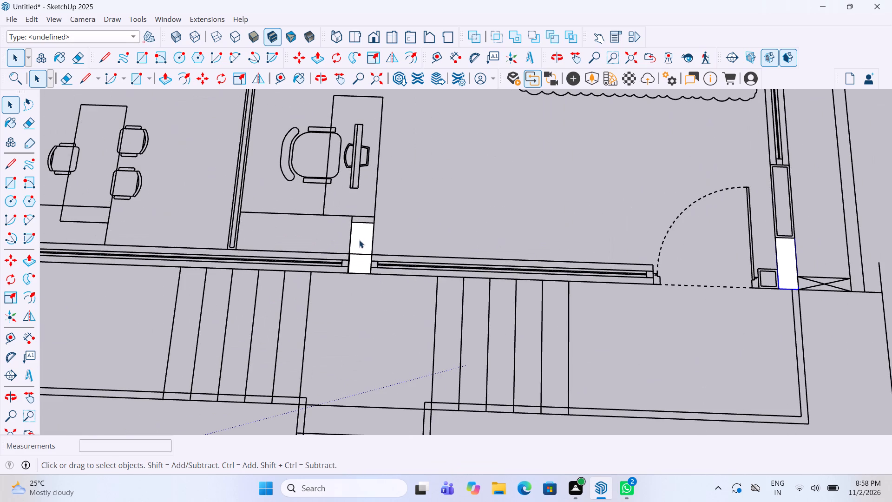
{"action": "left_click", "coordinate": [362, 242]}
{"action": "right_click", "coordinate": [362, 242]}
{"action": "left_click", "coordinate": [439, 324]}
{"action": "scroll", "coordinate": [634, 280], "scroll_direction": "down", "scroll_amount": 6}
{"action": "scroll", "coordinate": [551, 263], "scroll_direction": "down", "scroll_amount": 3}
{"action": "scroll", "coordinate": [344, 268], "scroll_direction": "up", "scroll_amount": 6}
{"action": "left_click", "coordinate": [314, 258]}
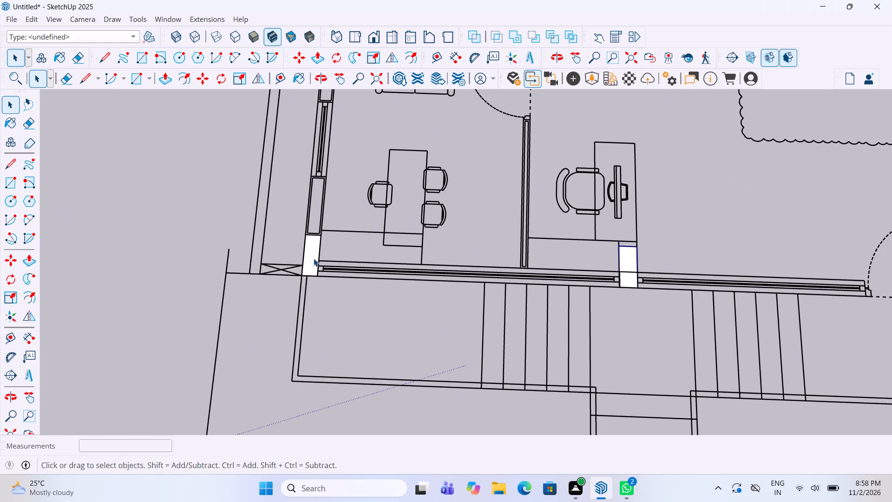
{"action": "right_click", "coordinate": [314, 258]}
{"action": "left_click", "coordinate": [364, 340]}
Make separate groups of the outer wall column face between the front office and staircase and the column face ending their dividing wall.
{"action": "scroll", "coordinate": [363, 372], "scroll_direction": "down", "scroll_amount": 6}
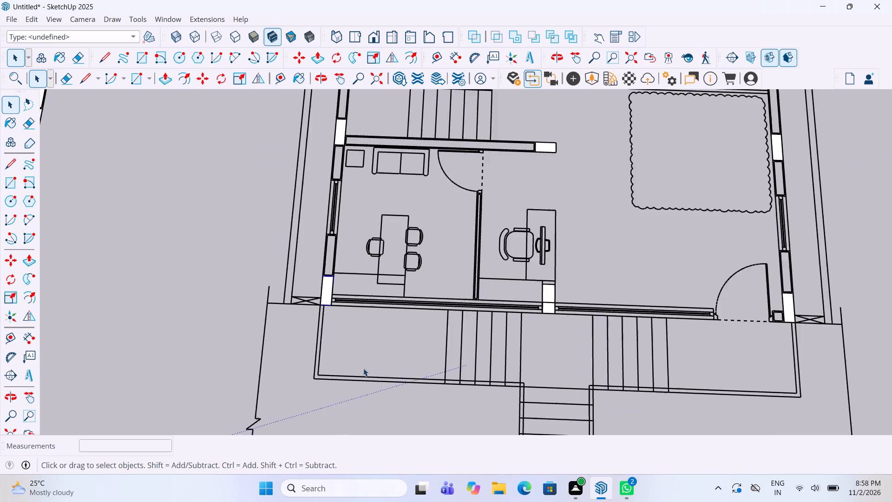
{"action": "scroll", "coordinate": [362, 363], "scroll_direction": "down", "scroll_amount": 5}
{"action": "scroll", "coordinate": [341, 244], "scroll_direction": "up", "scroll_amount": 10}
{"action": "left_click", "coordinate": [330, 243]}
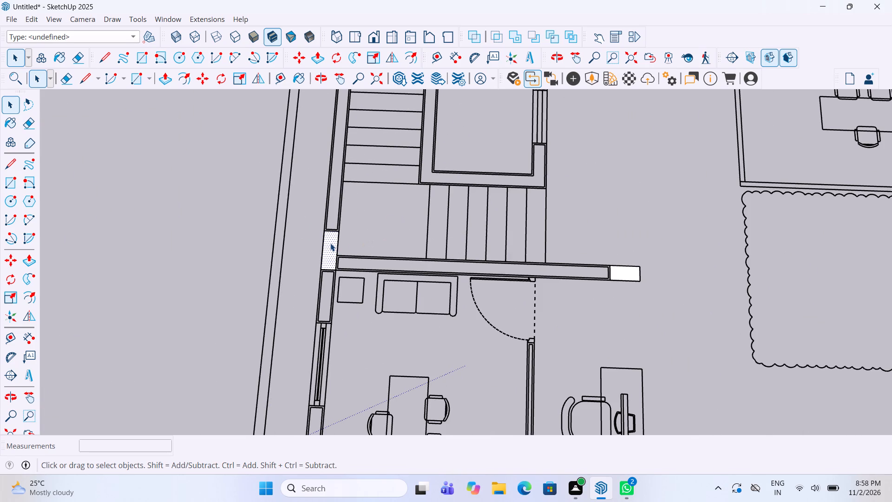
{"action": "right_click", "coordinate": [330, 243]}
{"action": "left_click", "coordinate": [380, 322]}
{"action": "left_click", "coordinate": [628, 272]}
{"action": "right_click", "coordinate": [626, 271]}
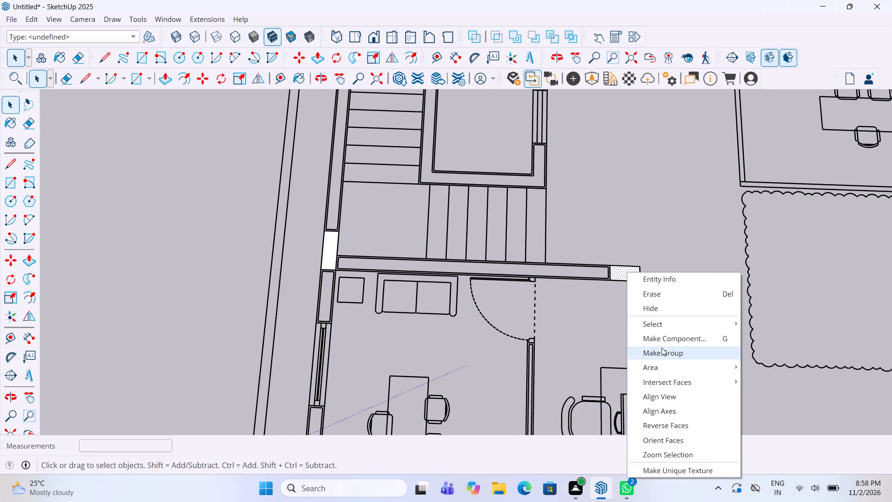
{"action": "left_click", "coordinate": [662, 348]}
On the opposite side wall, make separate groups of the column faces beside the scalloped outline and beside the rear office's sofa.
{"action": "scroll", "coordinate": [408, 238], "scroll_direction": "down", "scroll_amount": 10}
{"action": "scroll", "coordinate": [708, 227], "scroll_direction": "up", "scroll_amount": 6}
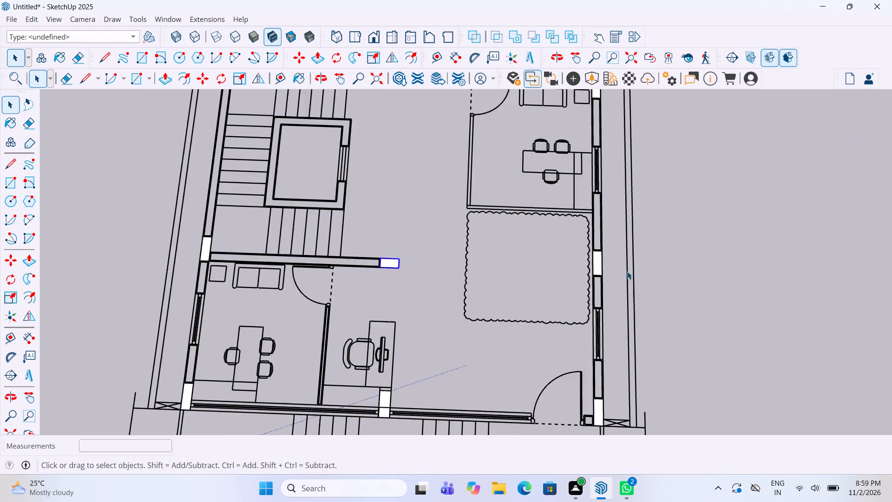
{"action": "scroll", "coordinate": [627, 271], "scroll_direction": "up", "scroll_amount": 4}
{"action": "left_click", "coordinate": [572, 251]}
{"action": "right_click", "coordinate": [571, 250]}
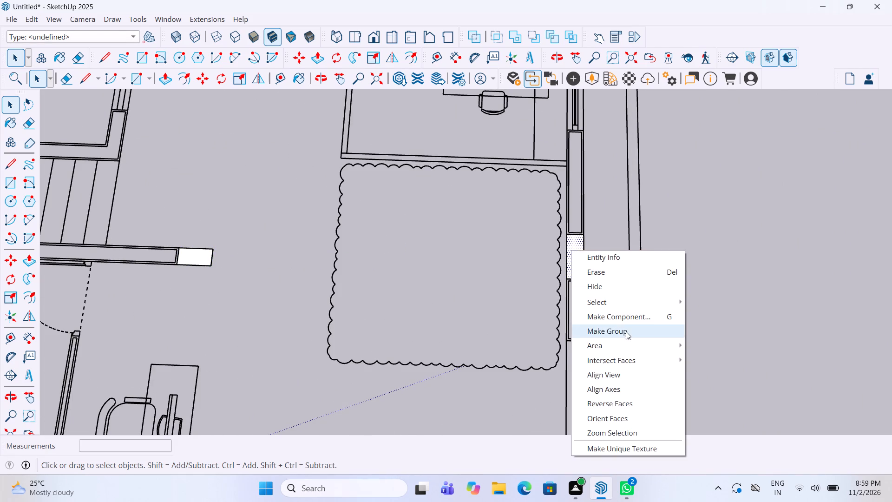
{"action": "left_click", "coordinate": [626, 332]}
{"action": "scroll", "coordinate": [594, 327], "scroll_direction": "down", "scroll_amount": 11}
{"action": "scroll", "coordinate": [587, 152], "scroll_direction": "up", "scroll_amount": 5}
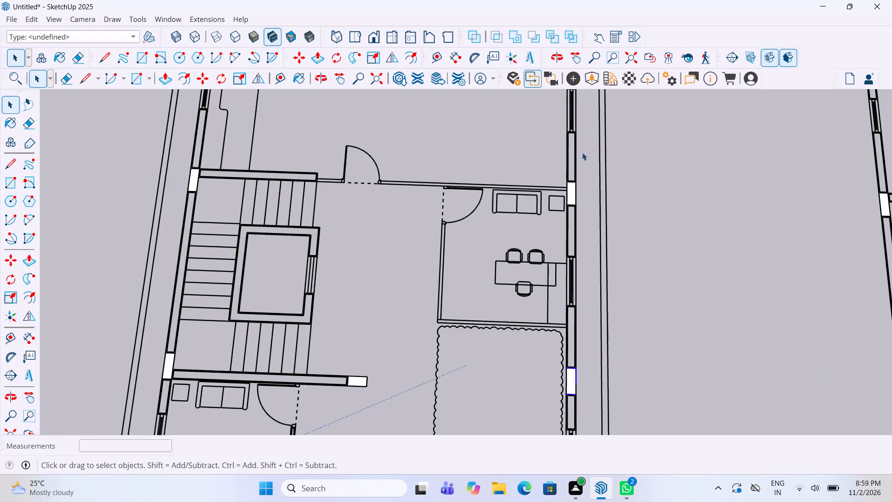
{"action": "scroll", "coordinate": [571, 170], "scroll_direction": "up", "scroll_amount": 5}
{"action": "left_click", "coordinate": [566, 226]}
{"action": "right_click", "coordinate": [566, 226]}
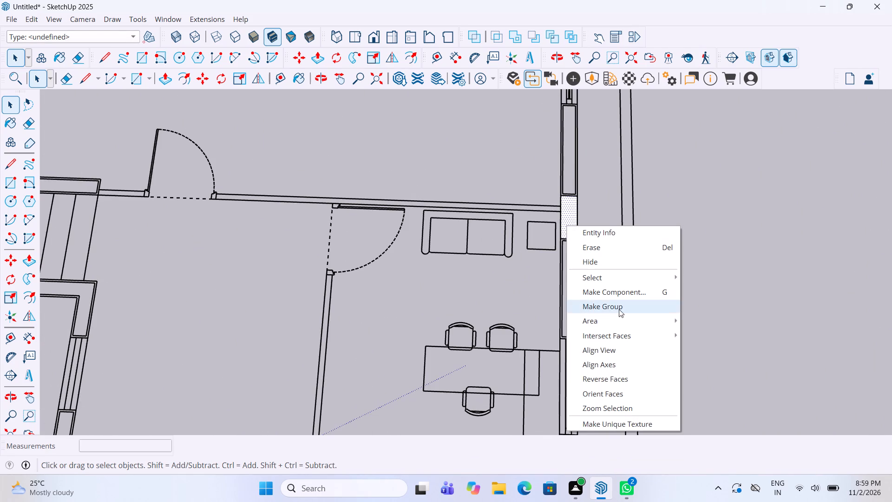
{"action": "left_click", "coordinate": [621, 312]}
Group the outer side wall column face where the staircase's rear wall meets it in the furnished plan.
{"action": "scroll", "coordinate": [702, 258], "scroll_direction": "down", "scroll_amount": 11}
{"action": "scroll", "coordinate": [369, 241], "scroll_direction": "up", "scroll_amount": 8}
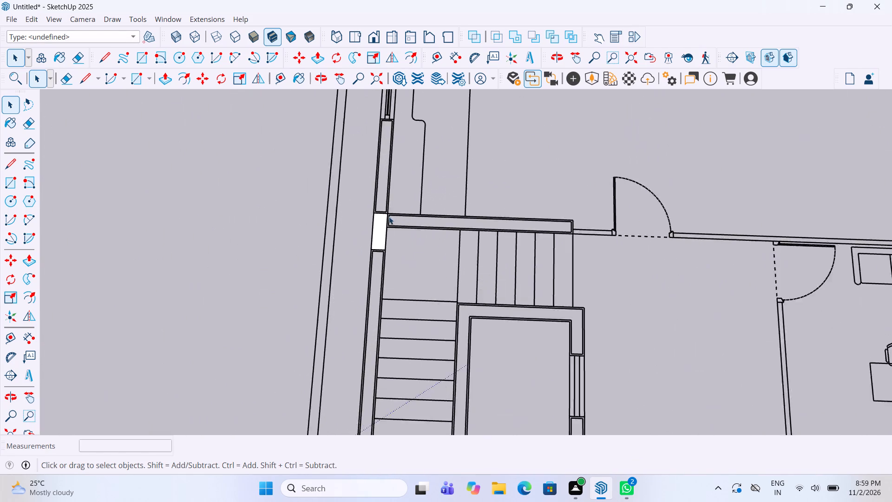
{"action": "scroll", "coordinate": [389, 217], "scroll_direction": "up", "scroll_amount": 5}
{"action": "left_click", "coordinate": [377, 236]}
{"action": "right_click", "coordinate": [377, 236]}
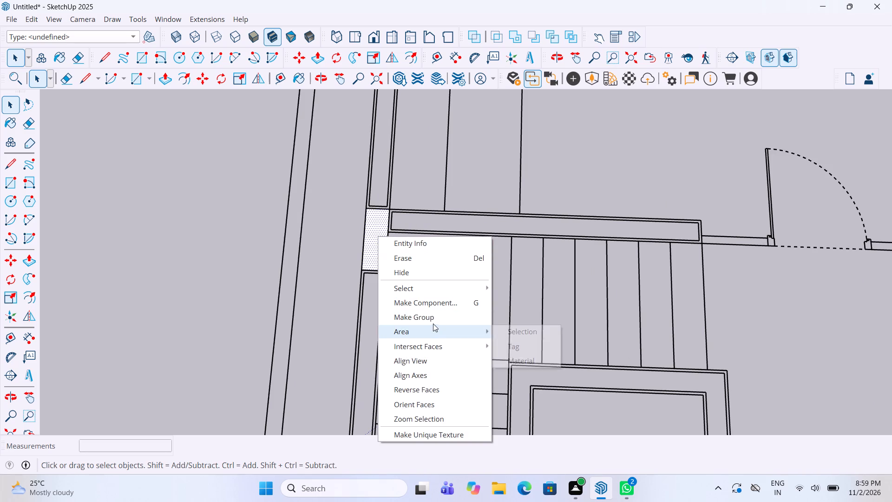
{"action": "left_click", "coordinate": [432, 321]}
Group the furnished plan's rear corner column face beside the toilet.
{"action": "scroll", "coordinate": [432, 337], "scroll_direction": "down", "scroll_amount": 14}
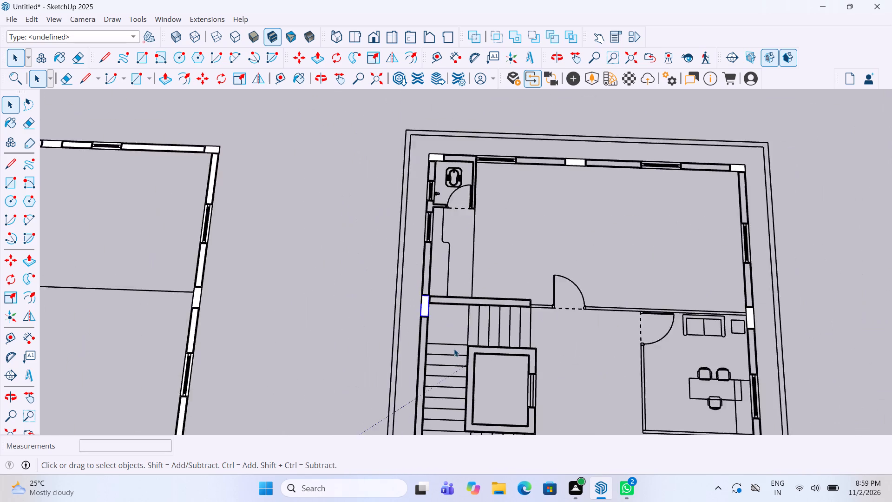
{"action": "scroll", "coordinate": [442, 350], "scroll_direction": "down", "scroll_amount": 2}
{"action": "scroll", "coordinate": [446, 188], "scroll_direction": "up", "scroll_amount": 14}
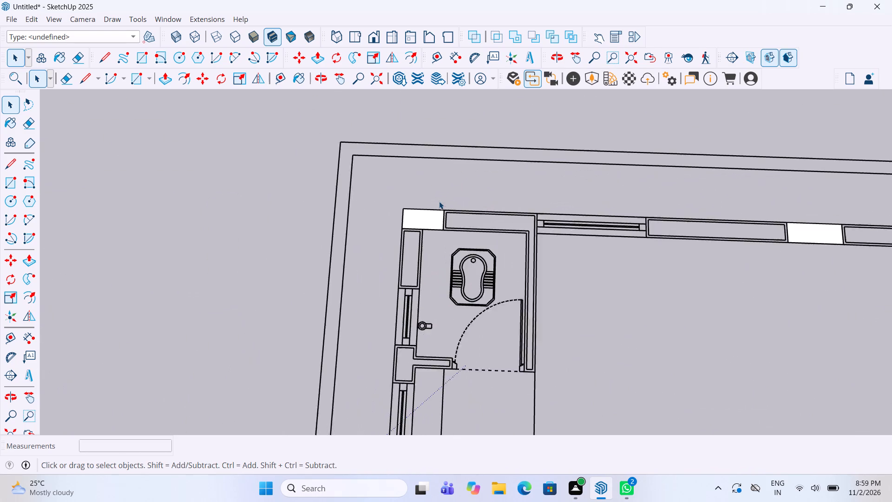
{"action": "scroll", "coordinate": [439, 201], "scroll_direction": "up", "scroll_amount": 1}
{"action": "left_click", "coordinate": [426, 217]}
{"action": "right_click", "coordinate": [426, 217]}
{"action": "left_click", "coordinate": [475, 299]}
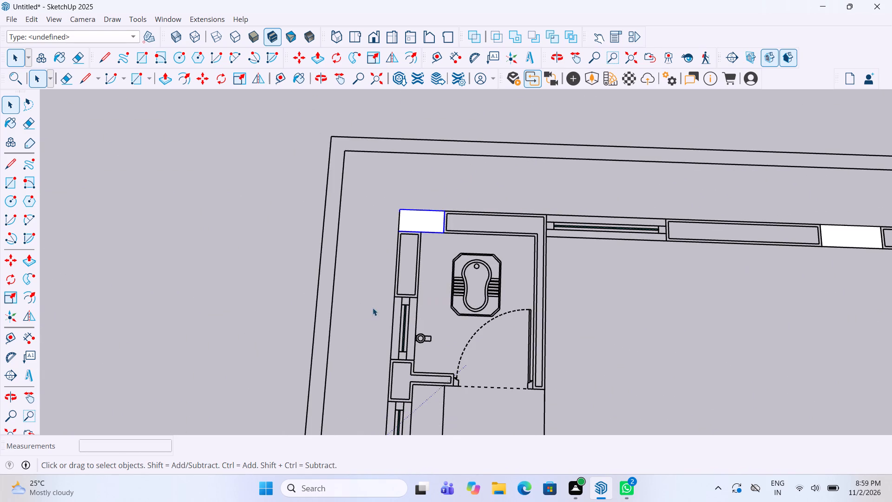
Make separate groups of the furnished plan's middle rear wall column face and the rear corner column face away from the toilet.
{"action": "scroll", "coordinate": [362, 309], "scroll_direction": "down", "scroll_amount": 10}
{"action": "scroll", "coordinate": [557, 275], "scroll_direction": "up", "scroll_amount": 11}
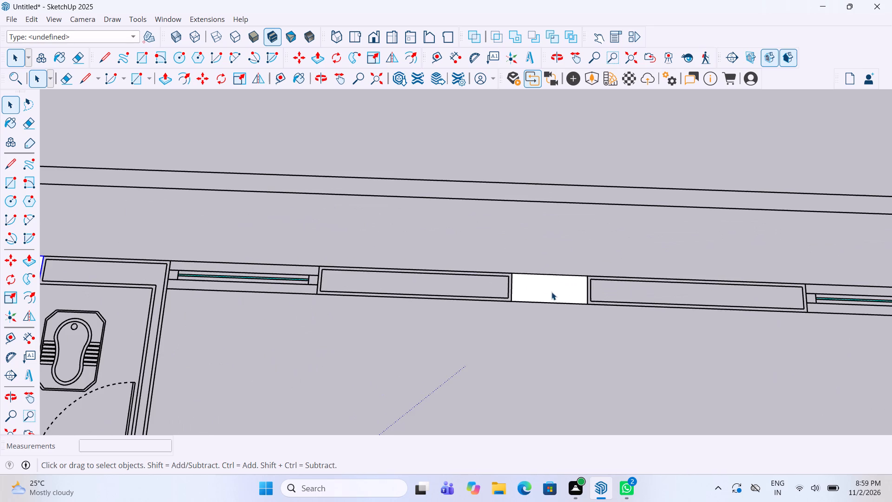
{"action": "left_click", "coordinate": [551, 292]}
{"action": "right_click", "coordinate": [551, 292]}
{"action": "left_click", "coordinate": [600, 371]}
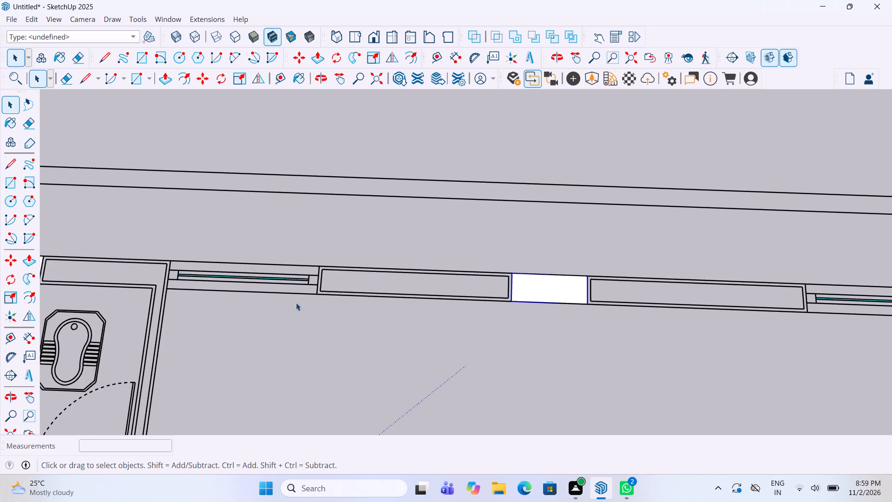
{"action": "scroll", "coordinate": [288, 303], "scroll_direction": "down", "scroll_amount": 5}
{"action": "scroll", "coordinate": [280, 265], "scroll_direction": "down", "scroll_amount": 6}
{"action": "scroll", "coordinate": [631, 288], "scroll_direction": "up", "scroll_amount": 10}
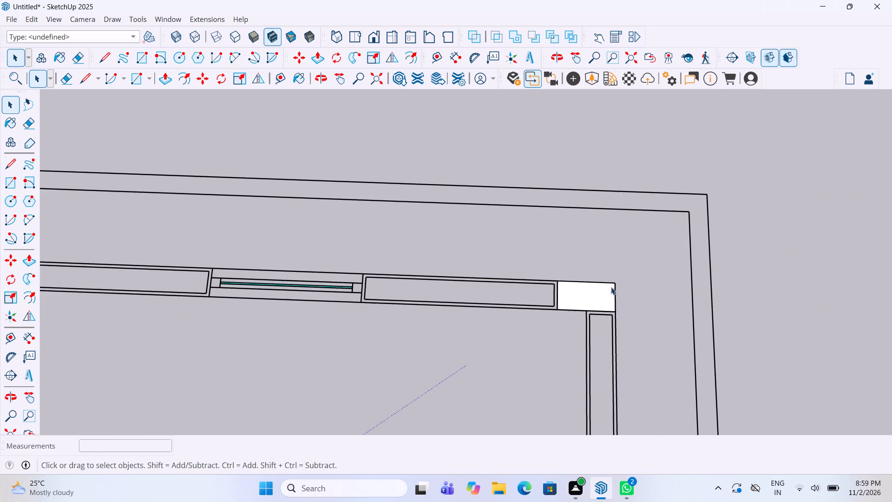
{"action": "left_click", "coordinate": [589, 288]}
{"action": "right_click", "coordinate": [589, 288]}
{"action": "left_click", "coordinate": [627, 371]}
In the neighbouring unfurnished plan with front steps, group the staircase-side outer wall column face at the front partition.
{"action": "scroll", "coordinate": [597, 242], "scroll_direction": "down", "scroll_amount": 6}
{"action": "scroll", "coordinate": [527, 188], "scroll_direction": "down", "scroll_amount": 12}
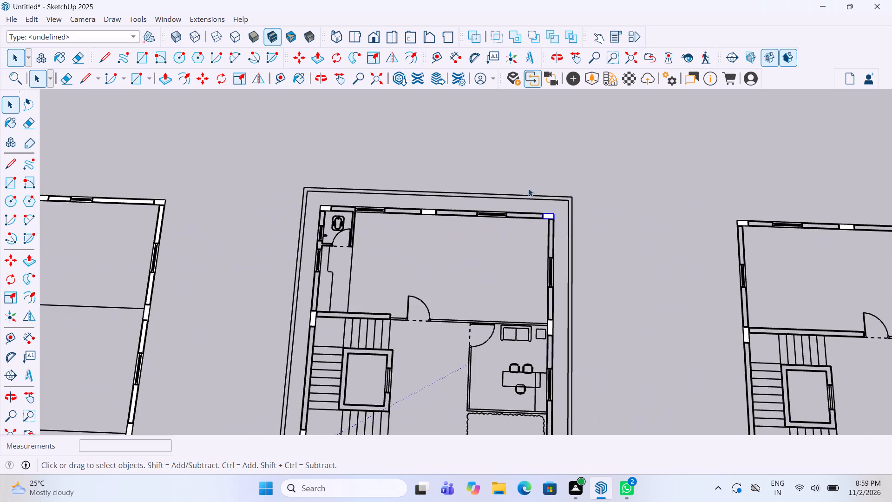
{"action": "scroll", "coordinate": [599, 205], "scroll_direction": "down", "scroll_amount": 10}
{"action": "scroll", "coordinate": [362, 374], "scroll_direction": "up", "scroll_amount": 3}
{"action": "scroll", "coordinate": [320, 305], "scroll_direction": "up", "scroll_amount": 4}
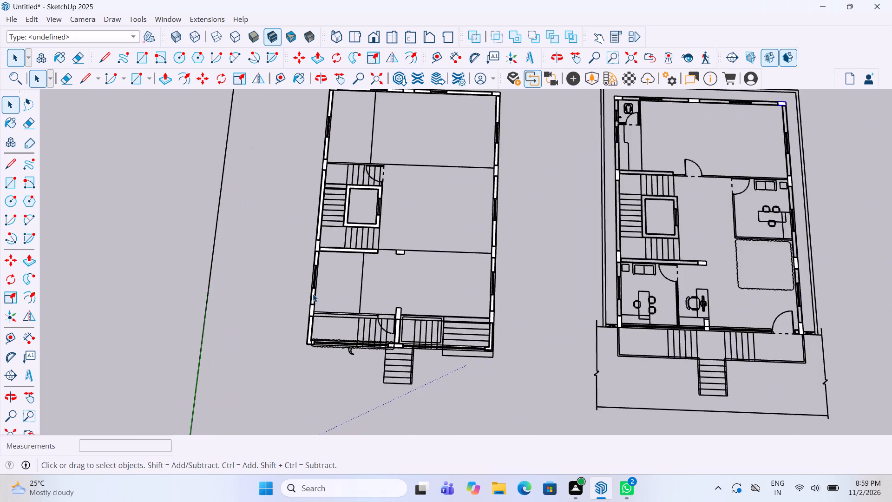
{"action": "scroll", "coordinate": [312, 315], "scroll_direction": "up", "scroll_amount": 11}
{"action": "left_click", "coordinate": [312, 301]}
{"action": "scroll", "coordinate": [312, 301], "scroll_direction": "up", "scroll_amount": 2}
{"action": "right_click", "coordinate": [312, 301]}
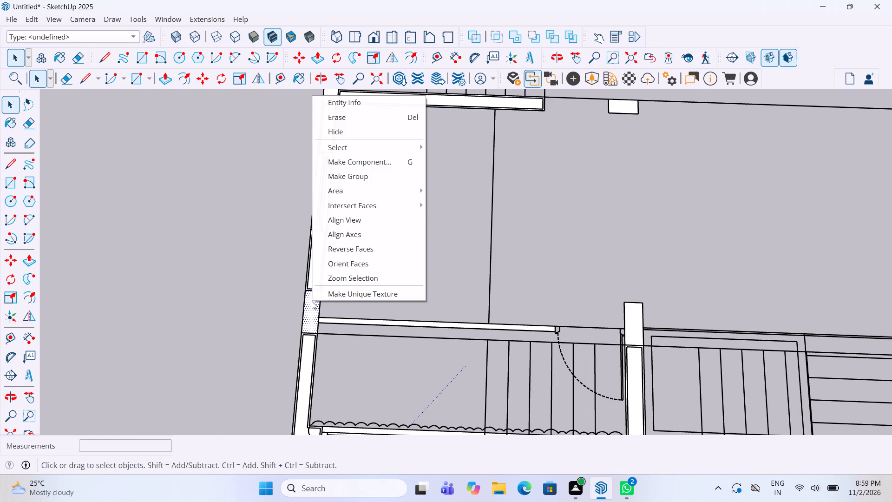
{"action": "left_click", "coordinate": [366, 178]}
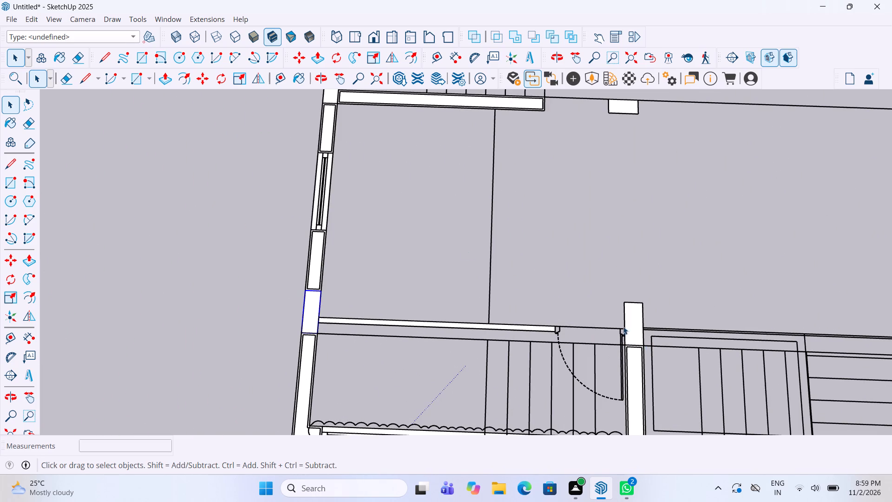
Make separate groups of the column face beside the front partition's door and the opposite side wall column face in line with it.
{"action": "left_click", "coordinate": [631, 317]}
{"action": "right_click", "coordinate": [631, 317]}
{"action": "left_click", "coordinate": [680, 196]}
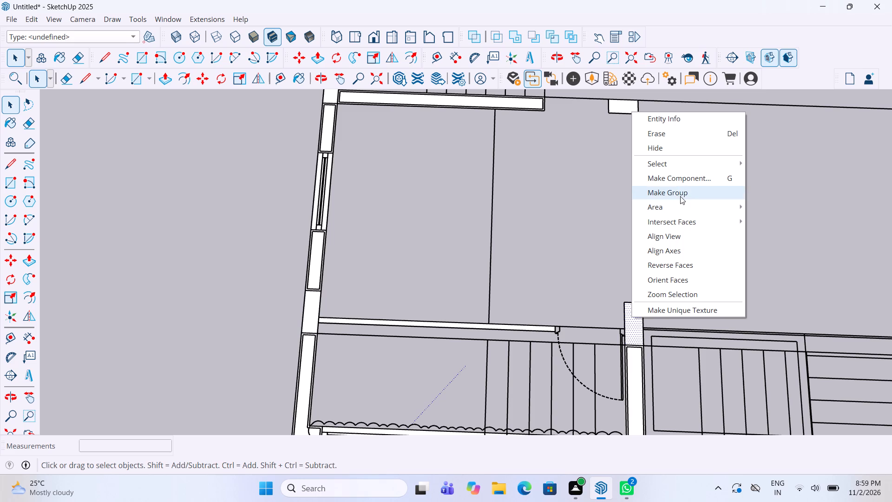
{"action": "scroll", "coordinate": [353, 367], "scroll_direction": "down", "scroll_amount": 5}
{"action": "scroll", "coordinate": [778, 345], "scroll_direction": "up", "scroll_amount": 4}
{"action": "left_click", "coordinate": [744, 342]}
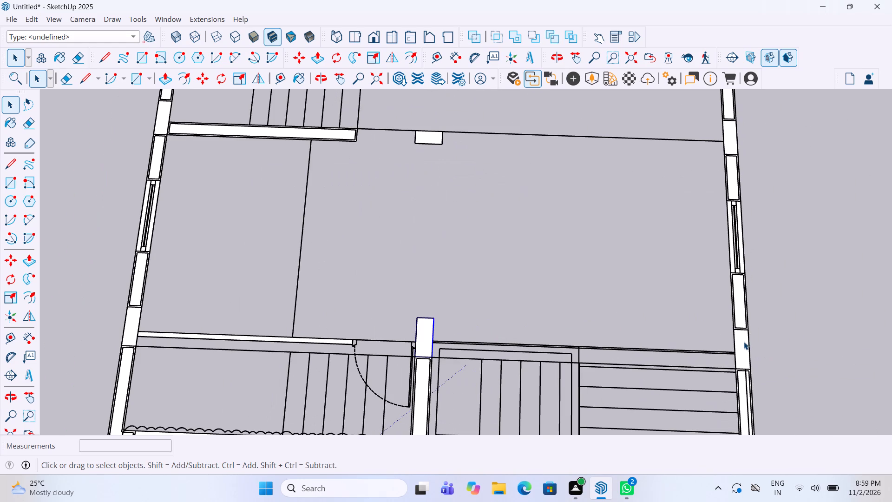
{"action": "right_click", "coordinate": [744, 342]}
{"action": "left_click", "coordinate": [771, 212]}
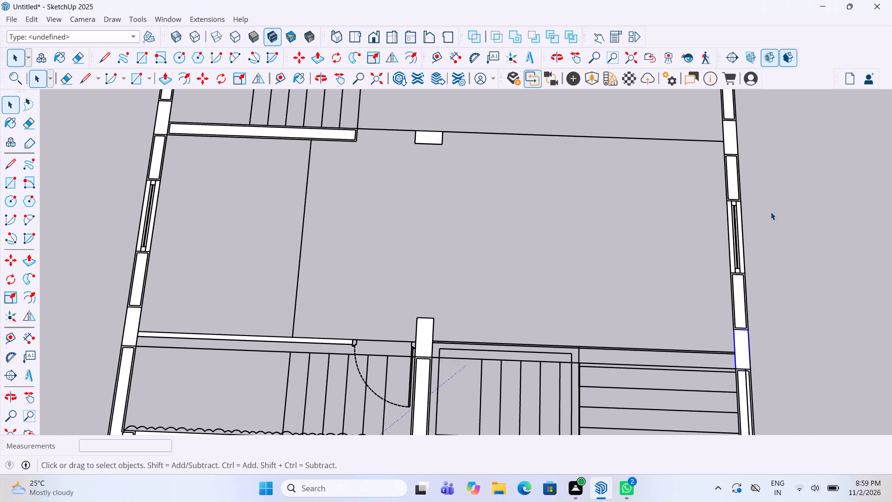
Make separate groups of the outer wall column face at the staircase's front wall and the freestanding column face beyond that wall.
{"action": "scroll", "coordinate": [549, 395], "scroll_direction": "down", "scroll_amount": 10}
{"action": "scroll", "coordinate": [404, 281], "scroll_direction": "up", "scroll_amount": 4}
{"action": "scroll", "coordinate": [364, 271], "scroll_direction": "up", "scroll_amount": 9}
{"action": "left_click", "coordinate": [362, 270]}
{"action": "right_click", "coordinate": [362, 270]}
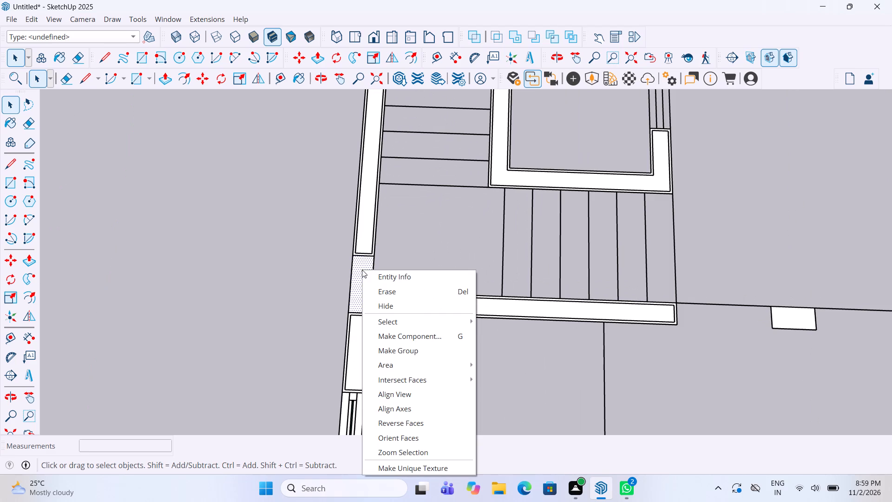
{"action": "left_click", "coordinate": [421, 351]}
{"action": "left_click", "coordinate": [801, 316]}
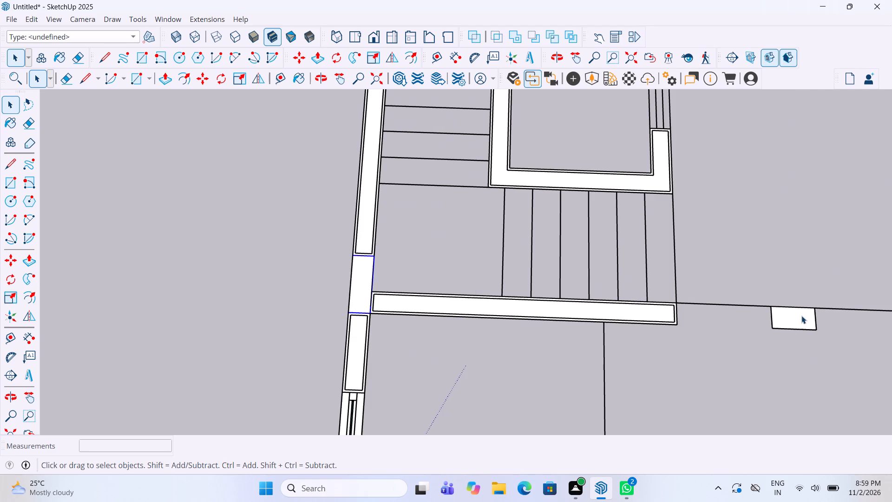
{"action": "right_click", "coordinate": [801, 316]}
{"action": "left_click", "coordinate": [833, 186]}
Group the opposite side wall column face in line with the freestanding column.
{"action": "scroll", "coordinate": [428, 344], "scroll_direction": "down", "scroll_amount": 6}
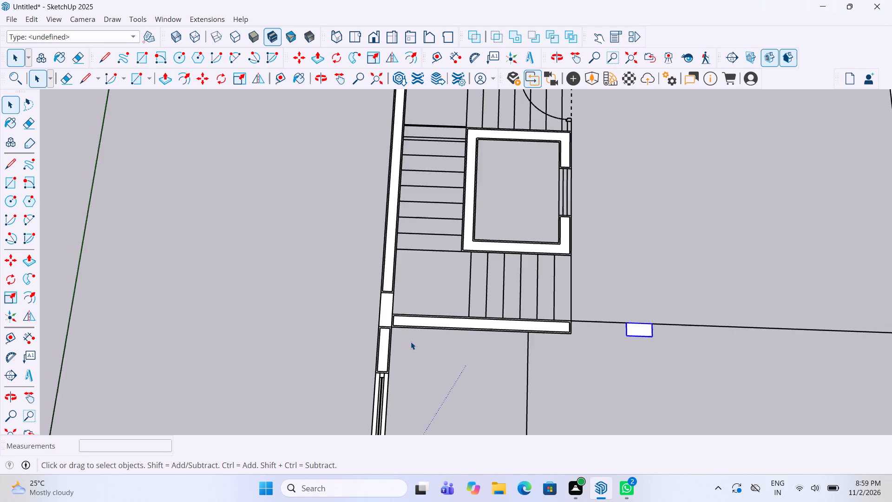
{"action": "scroll", "coordinate": [406, 338], "scroll_direction": "down", "scroll_amount": 6}
{"action": "scroll", "coordinate": [669, 322], "scroll_direction": "up", "scroll_amount": 4}
{"action": "scroll", "coordinate": [738, 339], "scroll_direction": "up", "scroll_amount": 8}
{"action": "left_click", "coordinate": [722, 333]}
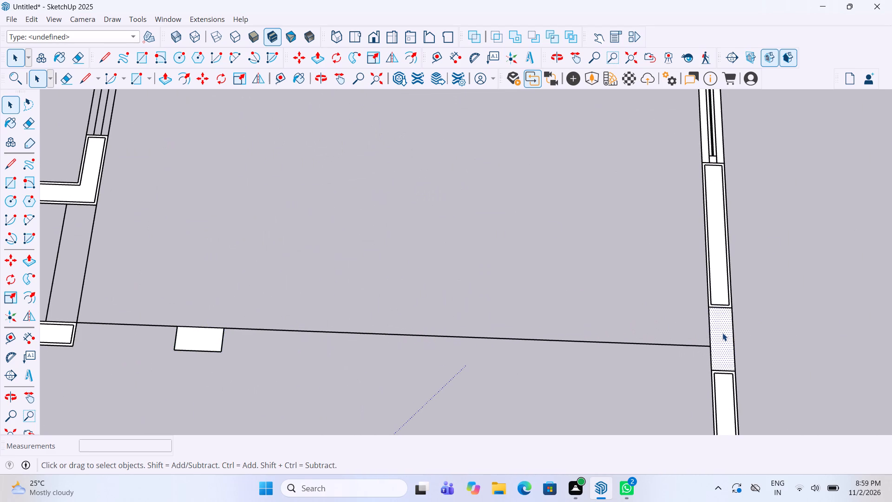
{"action": "right_click", "coordinate": [722, 333]}
{"action": "left_click", "coordinate": [743, 215]}
Group the outer side wall column face at the thin partition behind the staircase.
{"action": "scroll", "coordinate": [601, 429], "scroll_direction": "down", "scroll_amount": 6}
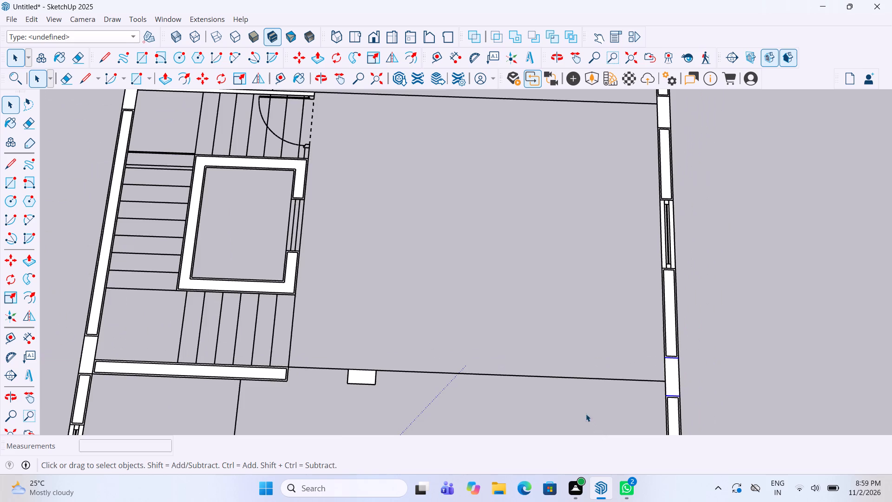
{"action": "scroll", "coordinate": [586, 414], "scroll_direction": "down", "scroll_amount": 5}
{"action": "scroll", "coordinate": [532, 382], "scroll_direction": "down", "scroll_amount": 4}
{"action": "scroll", "coordinate": [330, 219], "scroll_direction": "up", "scroll_amount": 4}
{"action": "scroll", "coordinate": [376, 252], "scroll_direction": "up", "scroll_amount": 6}
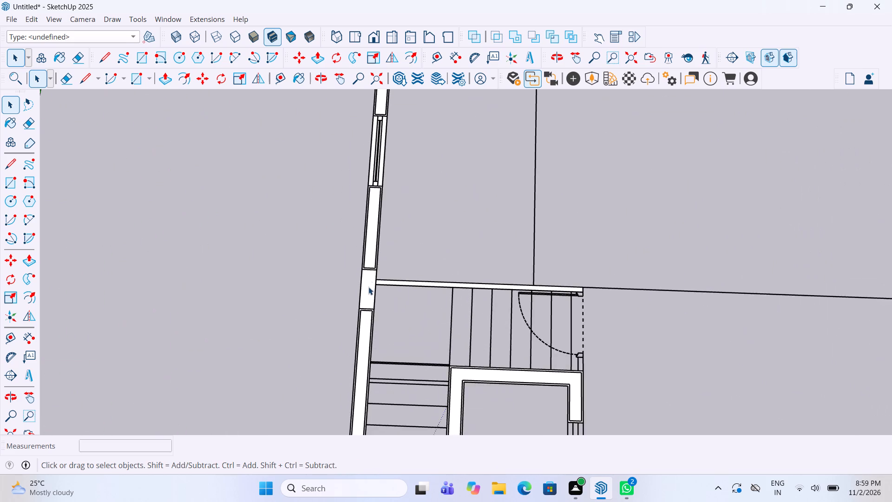
{"action": "scroll", "coordinate": [368, 287], "scroll_direction": "up", "scroll_amount": 4}
{"action": "left_click", "coordinate": [367, 287]}
{"action": "right_click", "coordinate": [366, 286]}
{"action": "left_click", "coordinate": [432, 367]}
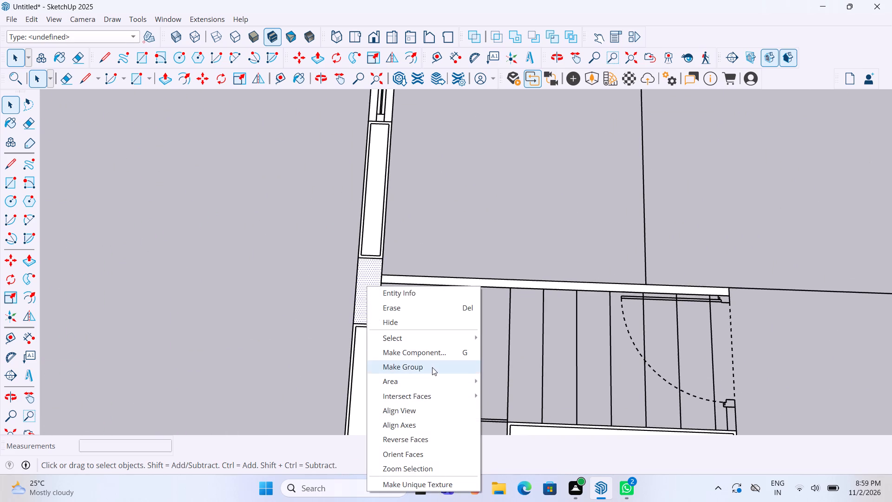
Group the opposite side wall column face at the far end of the rear room's dividing line.
{"action": "scroll", "coordinate": [339, 354], "scroll_direction": "down", "scroll_amount": 15}
{"action": "scroll", "coordinate": [724, 344], "scroll_direction": "up", "scroll_amount": 5}
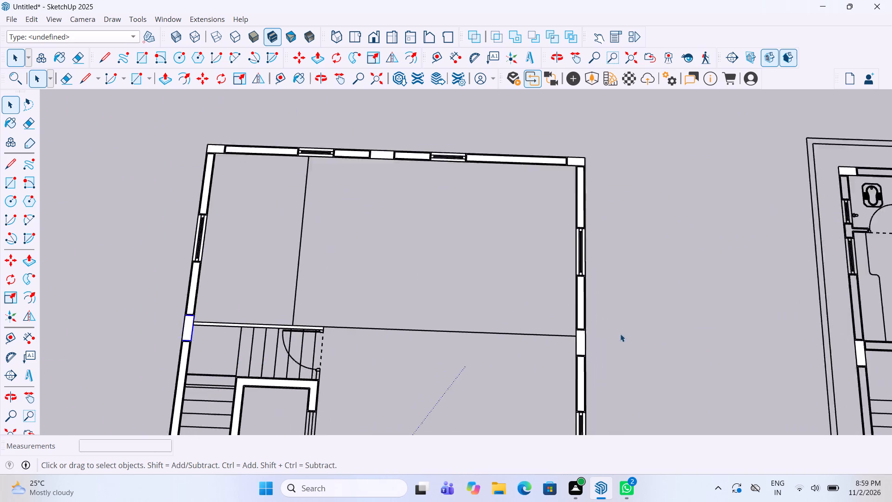
{"action": "scroll", "coordinate": [620, 334], "scroll_direction": "up", "scroll_amount": 2}
{"action": "scroll", "coordinate": [571, 334], "scroll_direction": "up", "scroll_amount": 5}
{"action": "left_click", "coordinate": [568, 339]}
{"action": "right_click", "coordinate": [568, 339]}
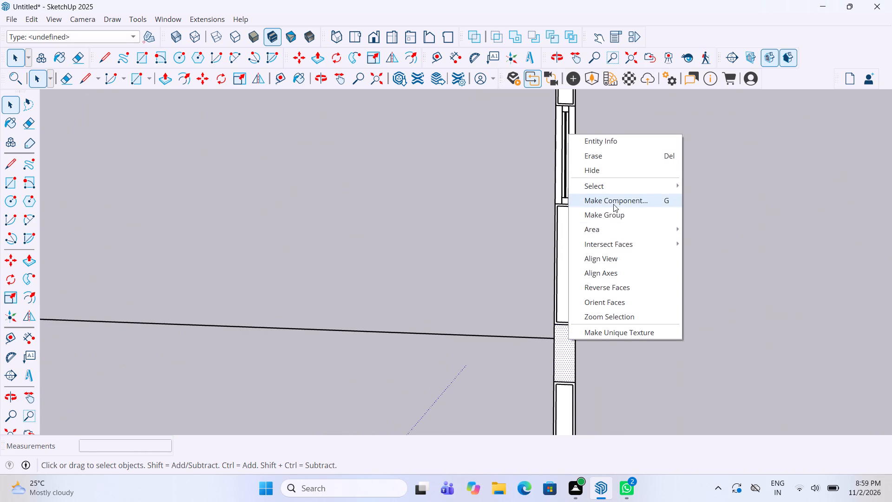
{"action": "left_click", "coordinate": [614, 216]}
Group the rear wall's corner column face on the staircase side of the first floor plan.
{"action": "scroll", "coordinate": [626, 314], "scroll_direction": "down", "scroll_amount": 6}
{"action": "scroll", "coordinate": [535, 385], "scroll_direction": "down", "scroll_amount": 7}
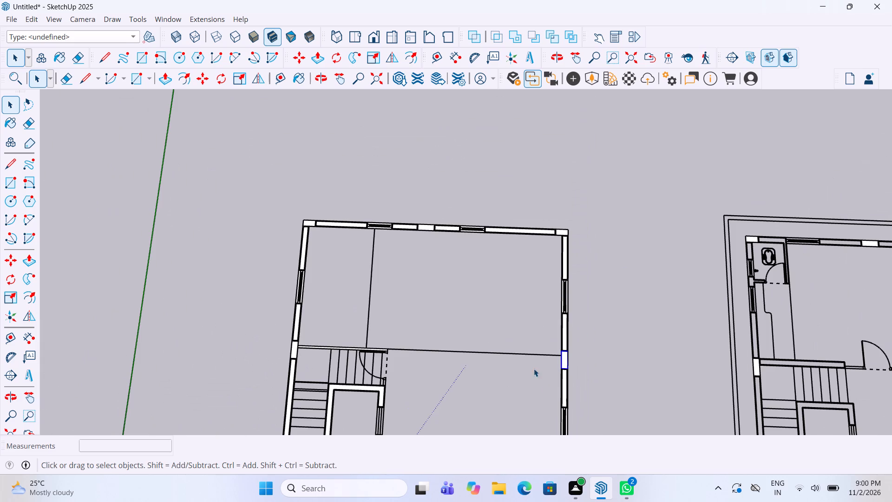
{"action": "scroll", "coordinate": [272, 220], "scroll_direction": "up", "scroll_amount": 6}
{"action": "scroll", "coordinate": [341, 208], "scroll_direction": "up", "scroll_amount": 5}
{"action": "left_click", "coordinate": [346, 234]}
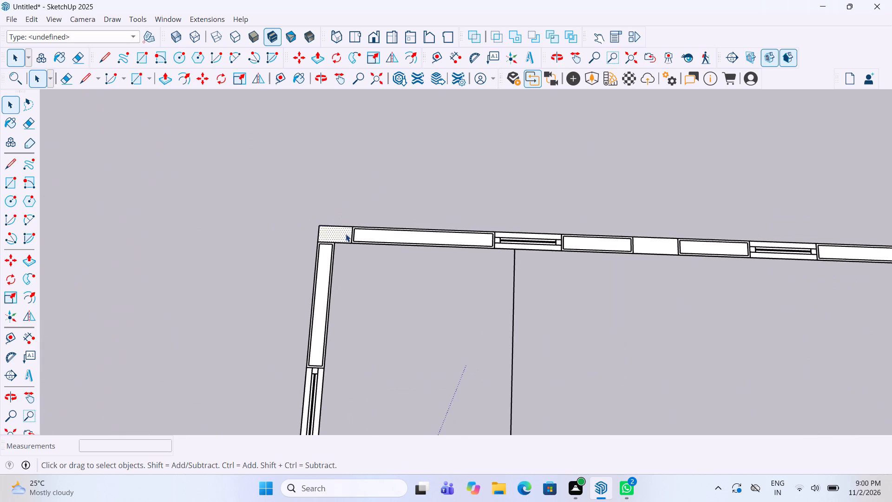
{"action": "right_click", "coordinate": [346, 234]}
{"action": "left_click", "coordinate": [383, 317]}
Group the column face in the middle of the rear wall, between the two windows.
{"action": "scroll", "coordinate": [290, 273], "scroll_direction": "down", "scroll_amount": 5}
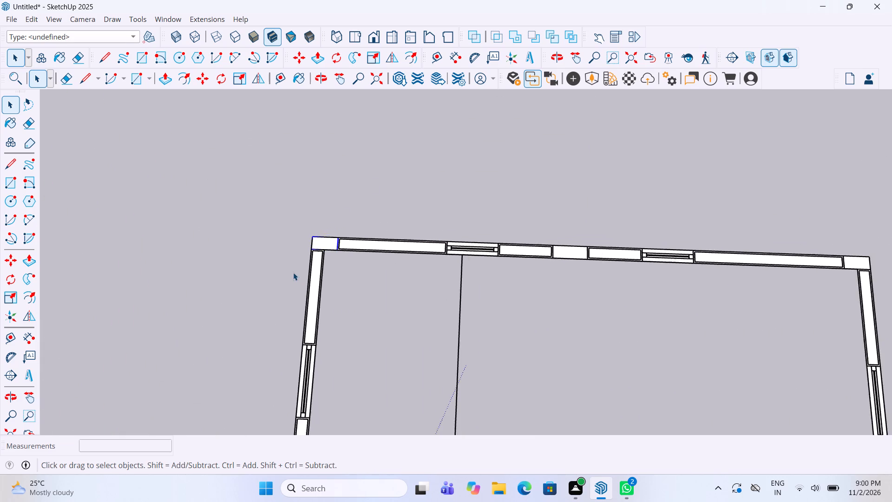
{"action": "scroll", "coordinate": [572, 250], "scroll_direction": "up", "scroll_amount": 5}
{"action": "left_click", "coordinate": [500, 260]}
{"action": "right_click", "coordinate": [500, 260]}
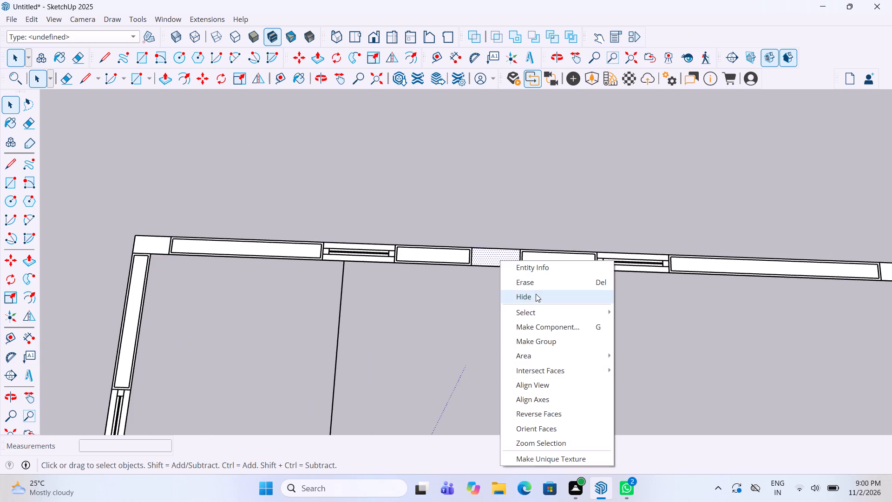
{"action": "left_click_drag", "start_coordinate": [549, 338], "coordinate": [544, 336]}
Group the rear wall's other corner column face, at the end opposite the staircase side.
{"action": "scroll", "coordinate": [360, 284], "scroll_direction": "down", "scroll_amount": 6}
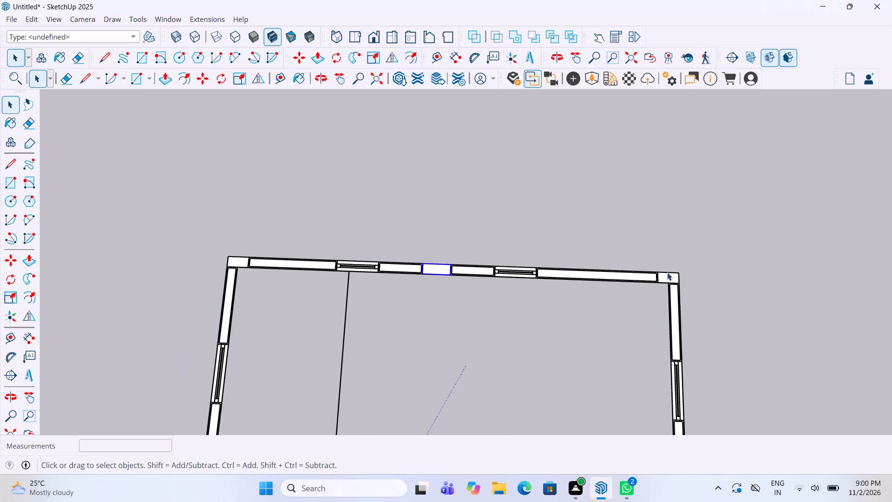
{"action": "scroll", "coordinate": [669, 272], "scroll_direction": "up", "scroll_amount": 6}
{"action": "left_click", "coordinate": [668, 281]}
{"action": "right_click", "coordinate": [667, 280]}
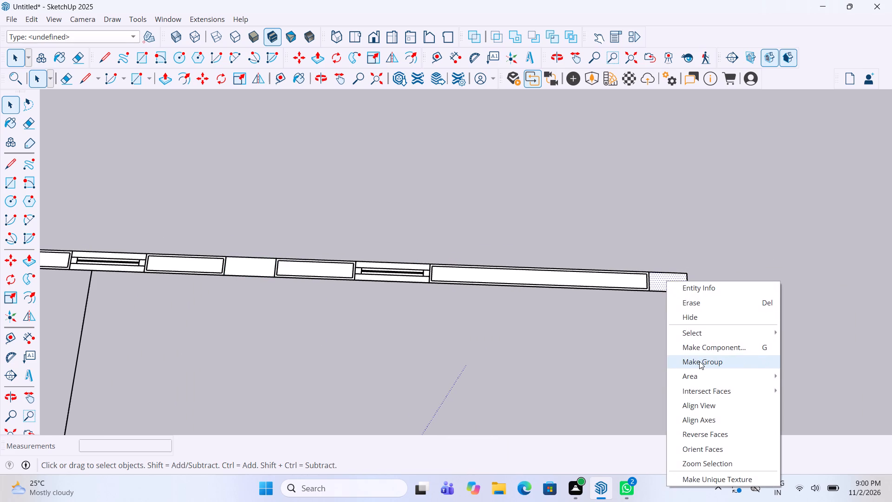
{"action": "left_click", "coordinate": [699, 362]}
Inside its group, extrude the staircase-side outer wall column at the thin front partition up 10'.
{"action": "scroll", "coordinate": [576, 245], "scroll_direction": "down", "scroll_amount": 6}
{"action": "scroll", "coordinate": [573, 198], "scroll_direction": "down", "scroll_amount": 18}
{"action": "scroll", "coordinate": [516, 222], "scroll_direction": "down", "scroll_amount": 6}
{"action": "left_click", "coordinate": [328, 357]}
{"action": "middle_click_drag", "start_coordinate": [637, 269], "coordinate": [637, 252]}
{"action": "scroll", "coordinate": [539, 275], "scroll_direction": "up", "scroll_amount": 5}
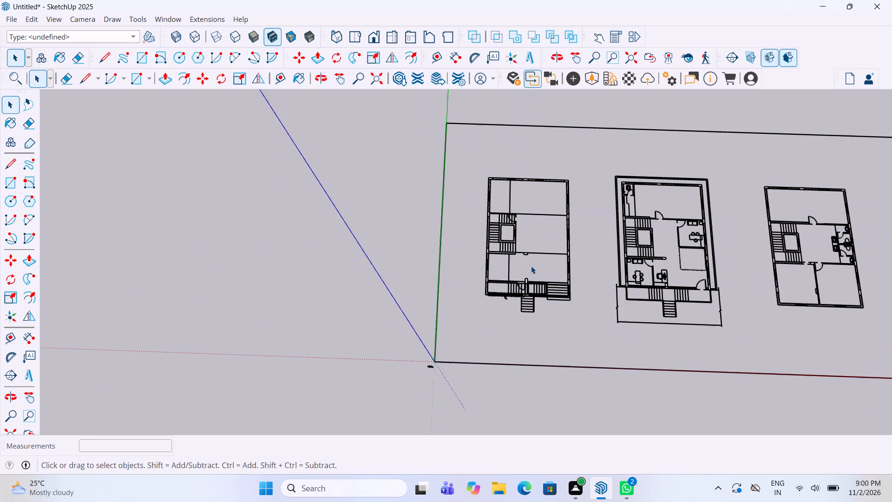
{"action": "scroll", "coordinate": [484, 281], "scroll_direction": "up", "scroll_amount": 20}
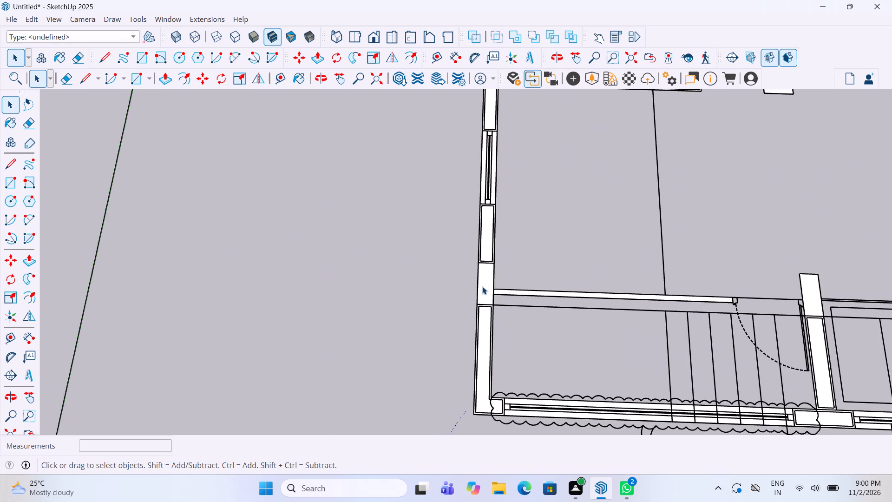
{"action": "double_click", "coordinate": [482, 286]}
{"action": "key", "text": "p"}
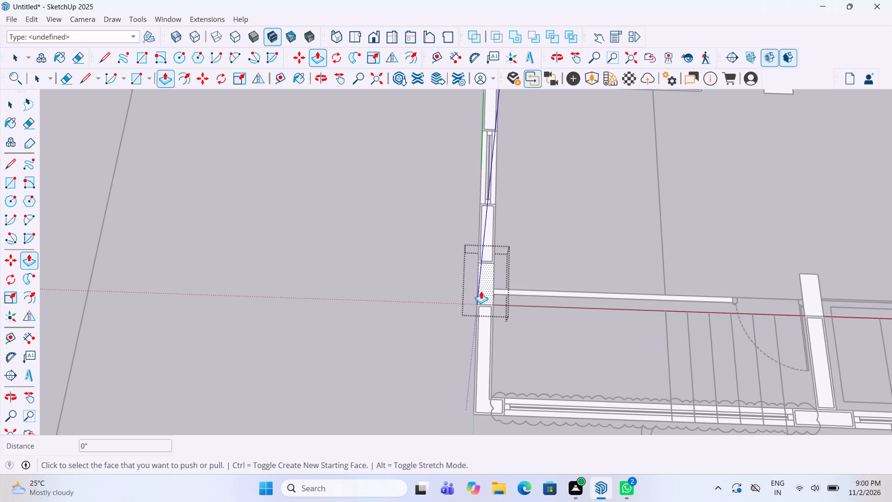
{"action": "left_click", "coordinate": [487, 289]}
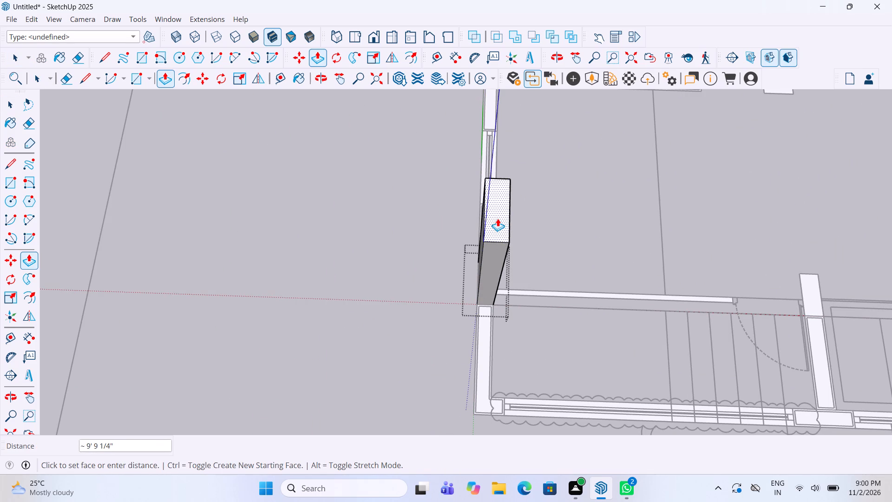
{"action": "type", "text": "10'"}
{"action": "key", "text": "Return"}
{"action": "key", "text": "space"}
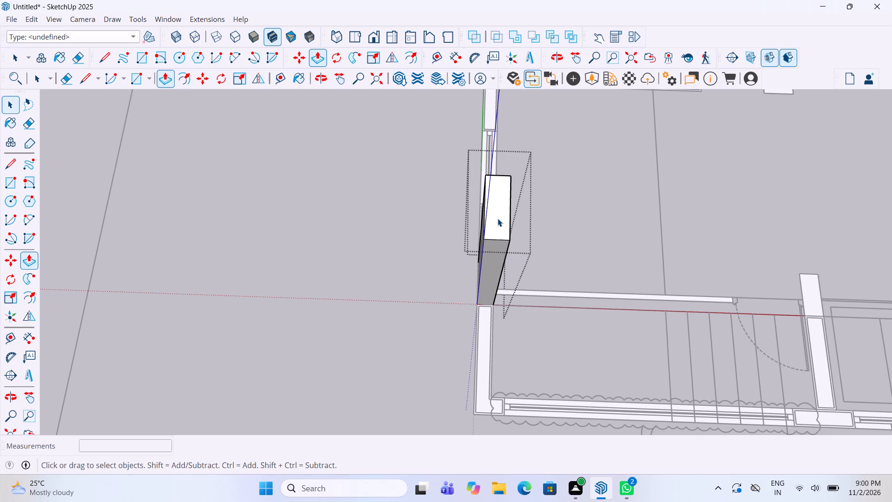
{"action": "left_click", "coordinate": [380, 237]}
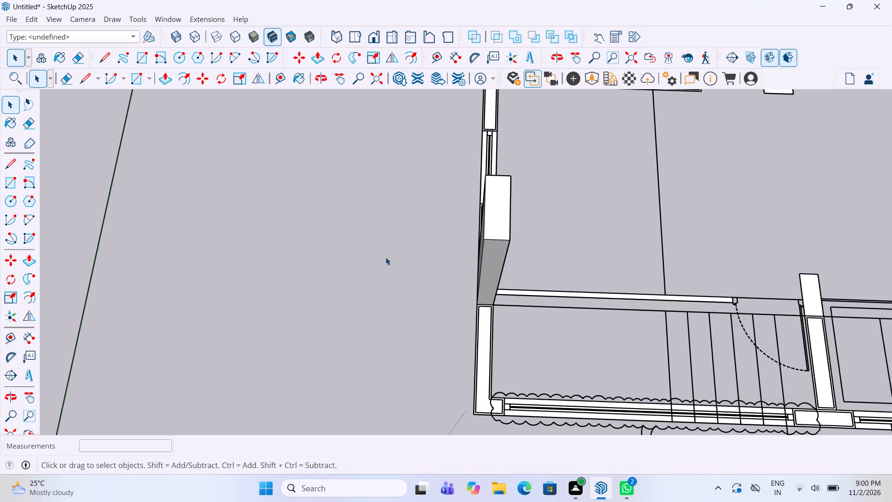
Inside its group, extrude the interior column beside the front partition's door up the same 10'.
{"action": "scroll", "coordinate": [361, 249], "scroll_direction": "down", "scroll_amount": 4}
{"action": "middle_click_drag", "start_coordinate": [362, 215], "coordinate": [323, 157]}
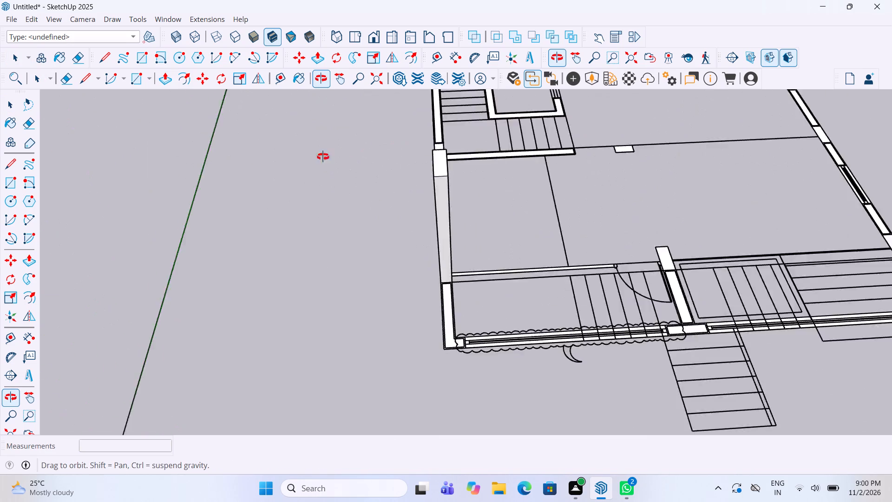
{"action": "middle_click_drag", "start_coordinate": [323, 157], "coordinate": [300, 160]}
{"action": "scroll", "coordinate": [295, 166], "scroll_direction": "down", "scroll_amount": 5}
{"action": "scroll", "coordinate": [569, 264], "scroll_direction": "up", "scroll_amount": 4}
{"action": "scroll", "coordinate": [504, 271], "scroll_direction": "up", "scroll_amount": 4}
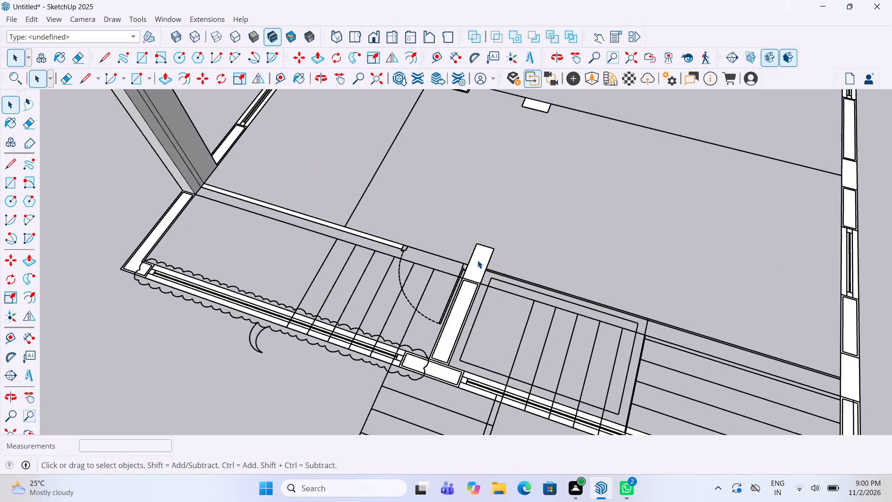
{"action": "double_click", "coordinate": [478, 260]}
{"action": "key", "text": "p"}
{"action": "double_click", "coordinate": [482, 263]}
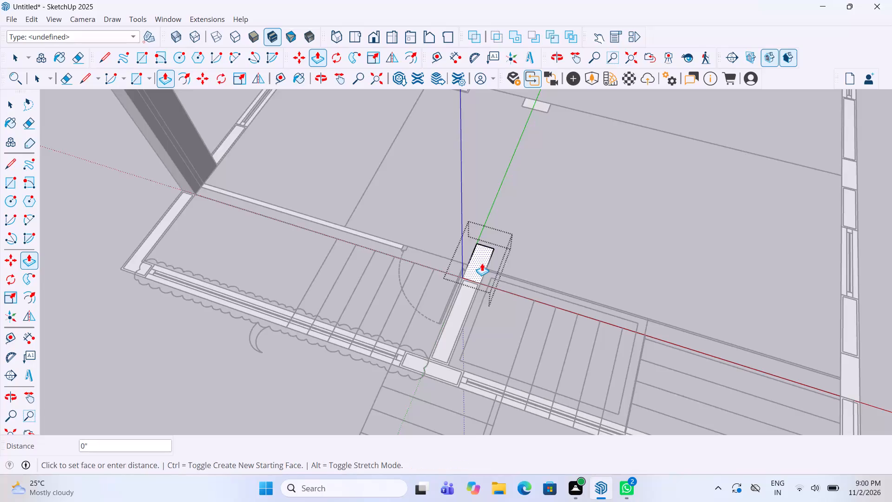
{"action": "scroll", "coordinate": [449, 277], "scroll_direction": "down", "scroll_amount": 7}
{"action": "key", "text": "space"}
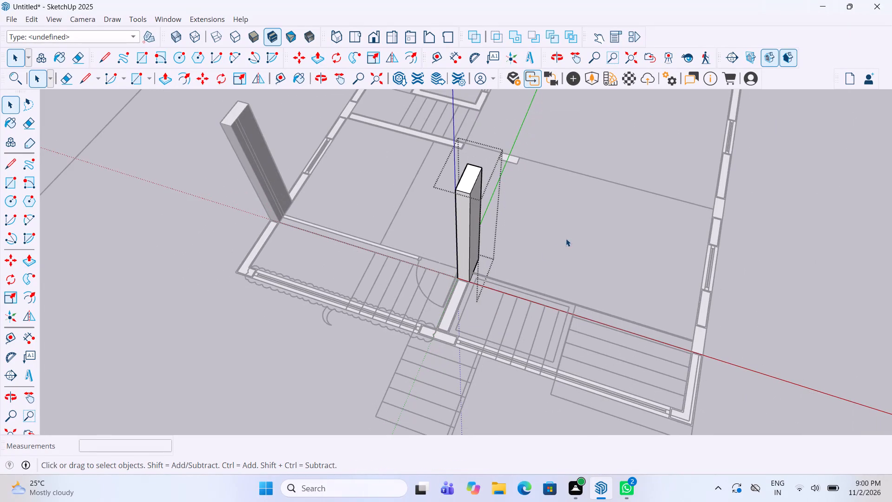
{"action": "left_click", "coordinate": [566, 238]}
Inside its group, extrude the opposite side wall column nearest the front corner up the same 10'.
{"action": "scroll", "coordinate": [357, 167], "scroll_direction": "down", "scroll_amount": 6}
{"action": "scroll", "coordinate": [610, 238], "scroll_direction": "up", "scroll_amount": 5}
{"action": "scroll", "coordinate": [546, 243], "scroll_direction": "up", "scroll_amount": 3}
{"action": "double_click", "coordinate": [463, 286]}
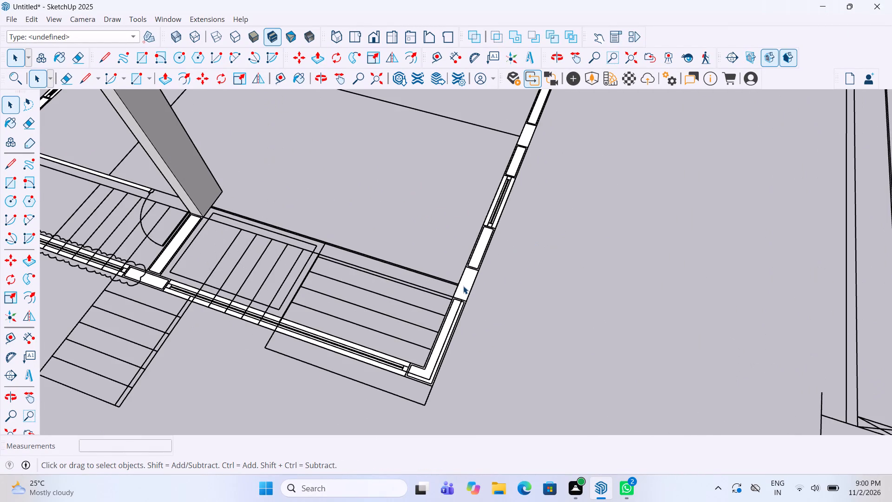
{"action": "key", "text": "p"}
{"action": "double_click", "coordinate": [468, 289]}
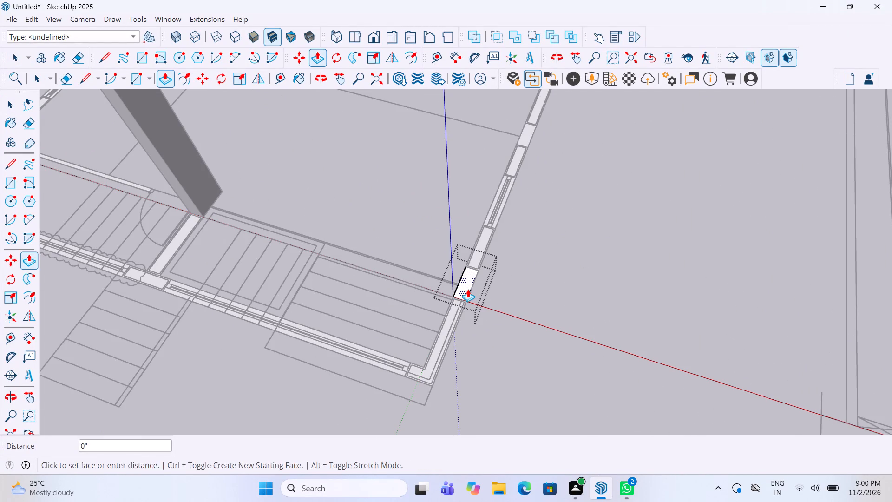
{"action": "key", "text": "space"}
{"action": "left_click", "coordinate": [652, 231]}
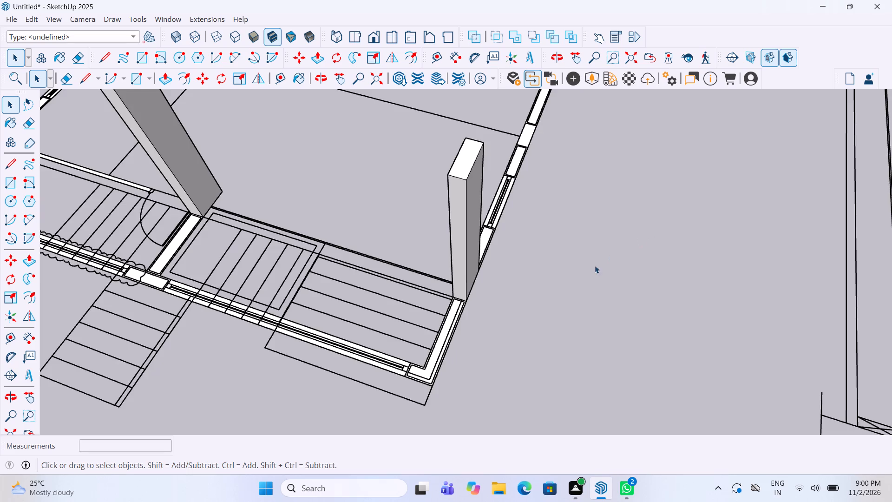
Inside its group, extrude the outer wall column at the staircase's front wall up the same 10'.
{"action": "scroll", "coordinate": [580, 291], "scroll_direction": "down", "scroll_amount": 11}
{"action": "middle_click_drag", "start_coordinate": [374, 262], "coordinate": [464, 232]}
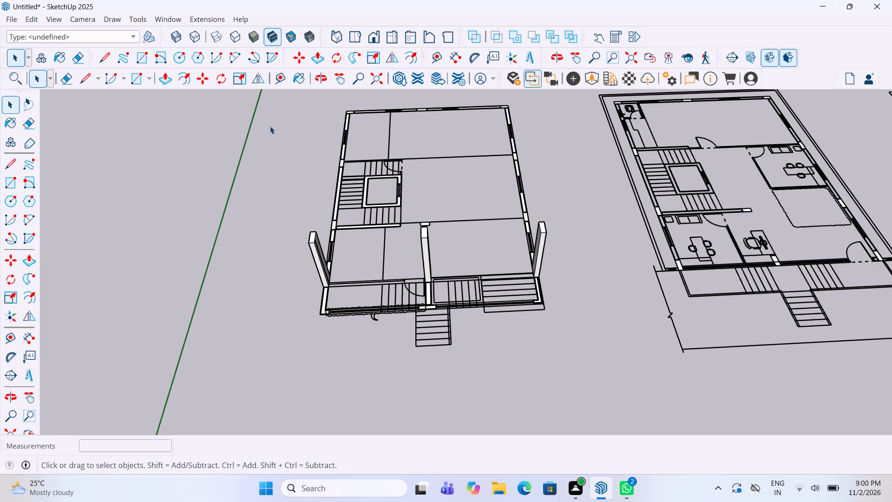
{"action": "scroll", "coordinate": [270, 126], "scroll_direction": "up", "scroll_amount": 1}
{"action": "middle_click_drag", "start_coordinate": [271, 131], "coordinate": [282, 180]}
{"action": "scroll", "coordinate": [328, 232], "scroll_direction": "up", "scroll_amount": 13}
{"action": "double_click", "coordinate": [343, 257]}
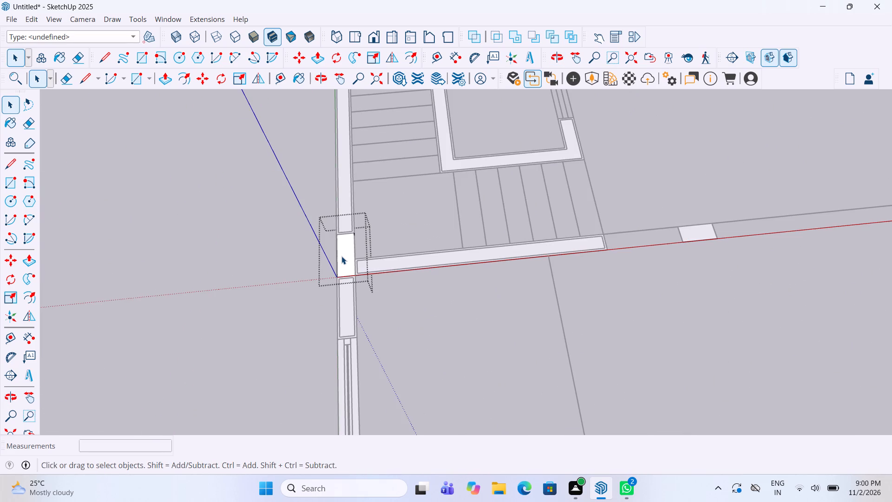
{"action": "key", "text": "p"}
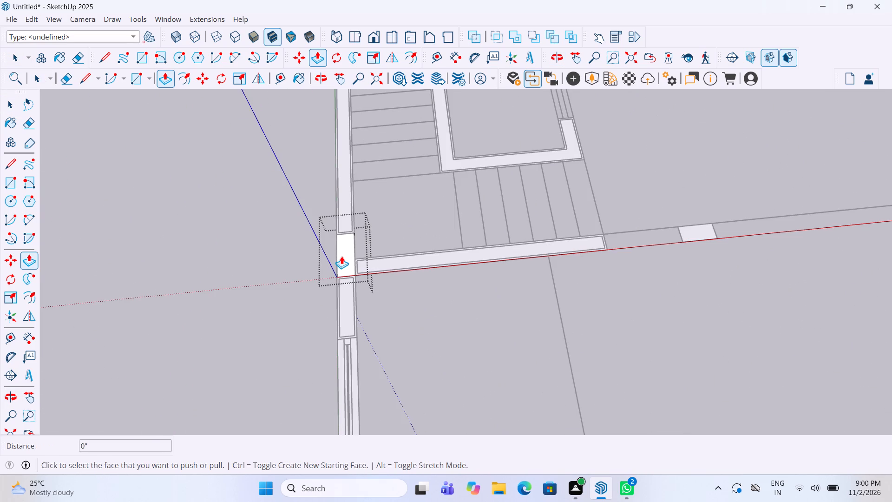
{"action": "double_click", "coordinate": [351, 261]}
{"action": "key", "text": "space"}
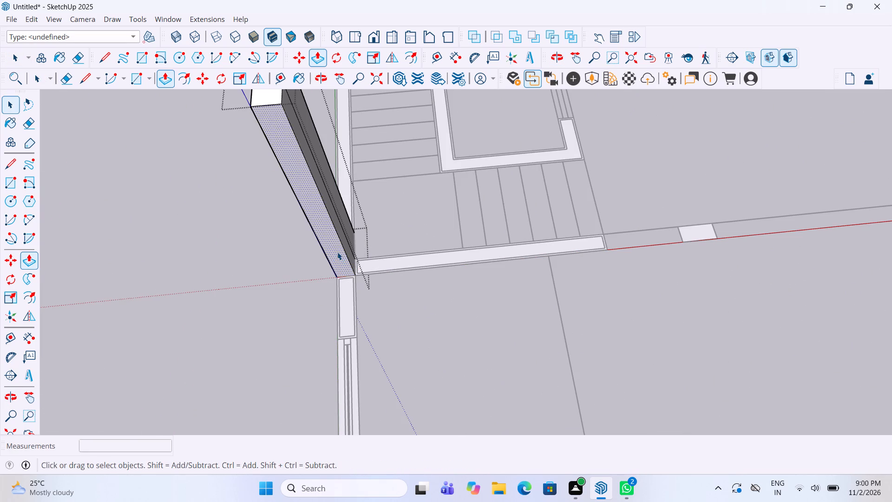
{"action": "left_click", "coordinate": [186, 282]}
Inside its group, extrude the freestanding column beyond the staircase's front wall up the same 10'.
{"action": "scroll", "coordinate": [186, 282], "scroll_direction": "down", "scroll_amount": 8}
{"action": "middle_click_drag", "start_coordinate": [573, 256], "coordinate": [504, 247]}
{"action": "scroll", "coordinate": [492, 248], "scroll_direction": "up", "scroll_amount": 7}
{"action": "double_click", "coordinate": [458, 260]}
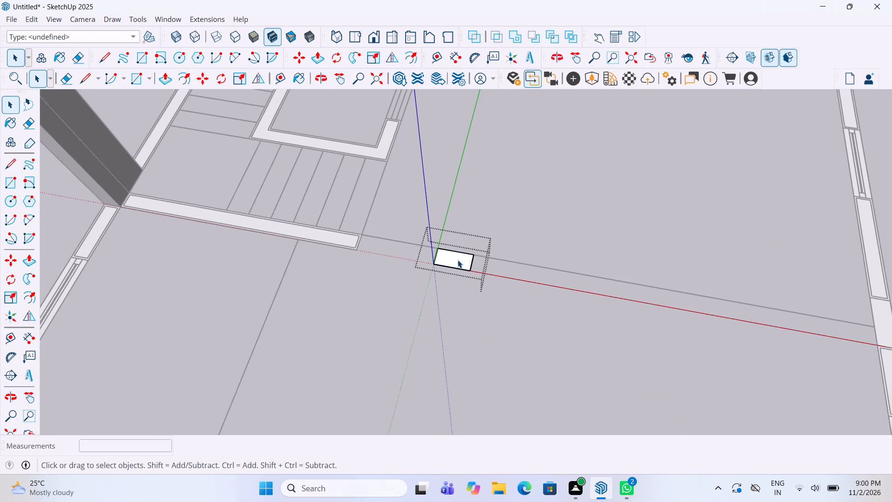
{"action": "key", "text": "p"}
{"action": "left_click", "coordinate": [454, 251]}
{"action": "double_click", "coordinate": [458, 258]}
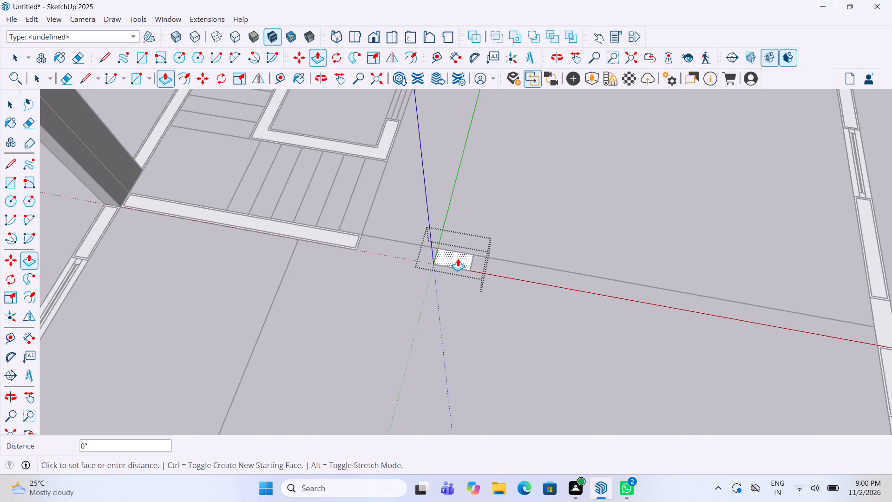
{"action": "key", "text": "space"}
{"action": "left_click", "coordinate": [726, 178]}
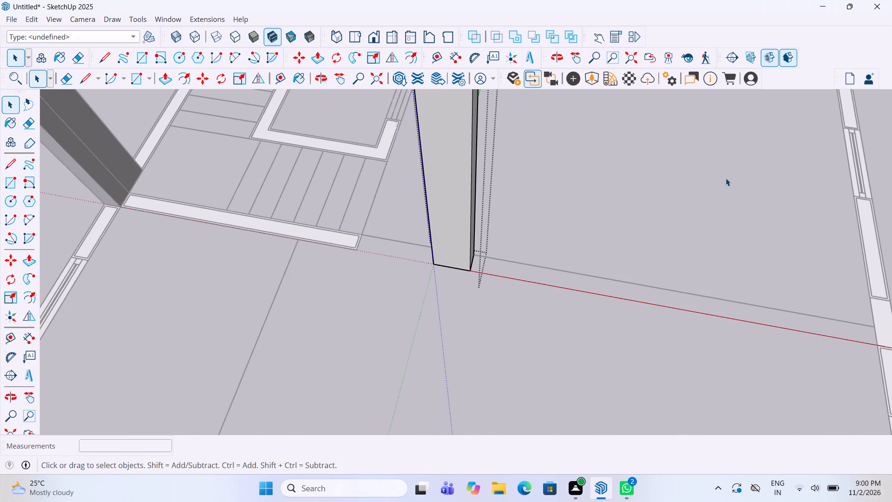
Inside its group, extrude the opposite side wall column in line with the freestanding column up the same 10'.
{"action": "scroll", "coordinate": [451, 255], "scroll_direction": "down", "scroll_amount": 6}
{"action": "scroll", "coordinate": [381, 244], "scroll_direction": "down", "scroll_amount": 6}
{"action": "scroll", "coordinate": [593, 265], "scroll_direction": "up", "scroll_amount": 3}
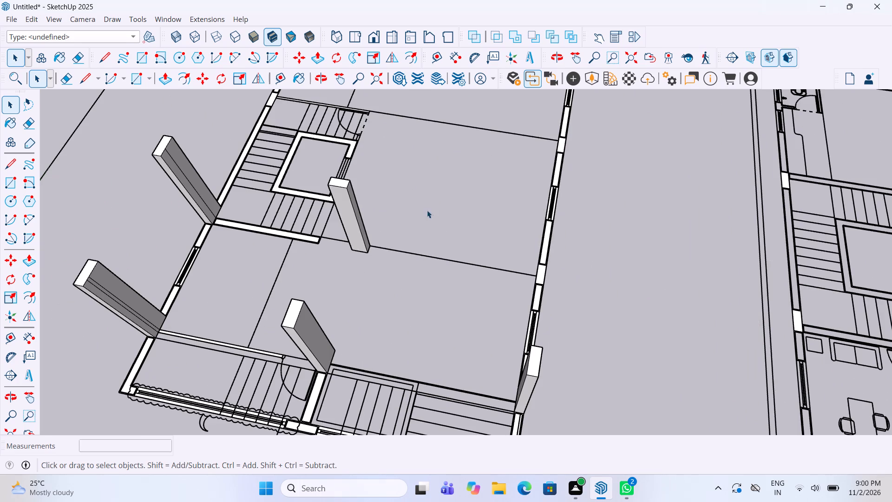
{"action": "scroll", "coordinate": [536, 273], "scroll_direction": "up", "scroll_amount": 4}
{"action": "double_click", "coordinate": [542, 277]}
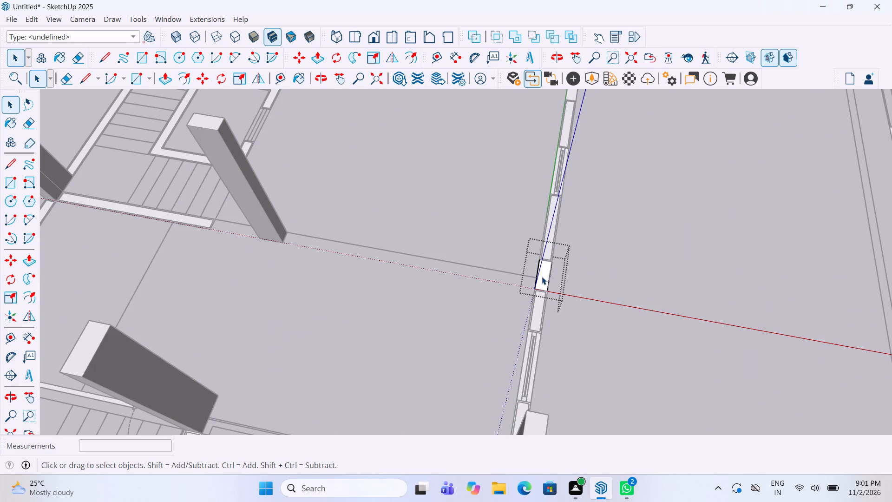
{"action": "key", "text": "p"}
{"action": "double_click", "coordinate": [548, 274]}
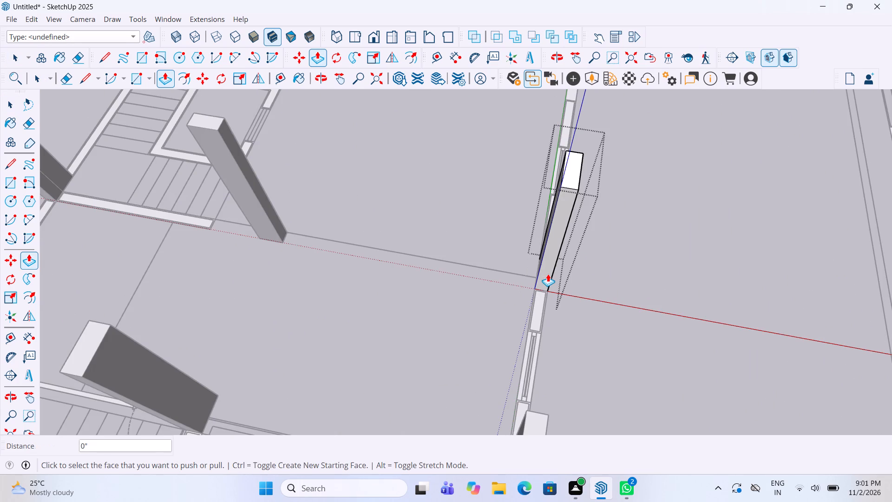
{"action": "key", "text": "space"}
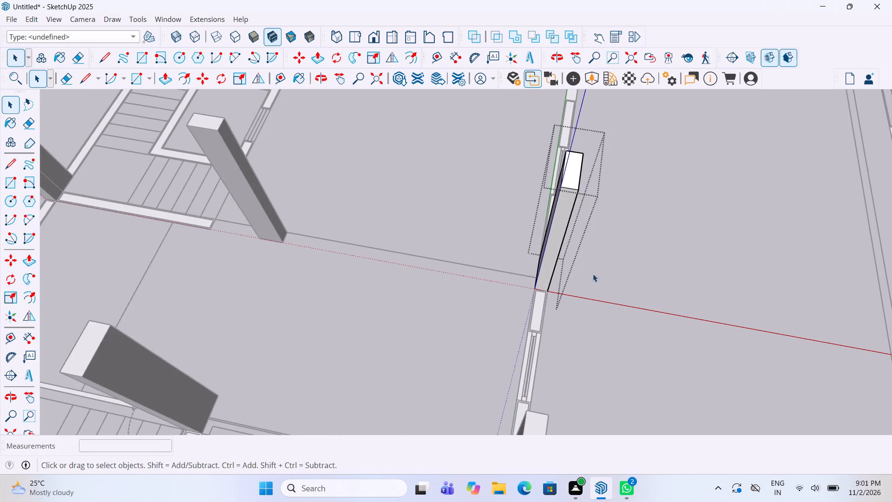
{"action": "left_click", "coordinate": [654, 307]}
Inside its group, extrude the opposite side wall column at the rear room's dividing line up the same 10'.
{"action": "scroll", "coordinate": [601, 386], "scroll_direction": "down", "scroll_amount": 10}
{"action": "scroll", "coordinate": [579, 247], "scroll_direction": "up", "scroll_amount": 9}
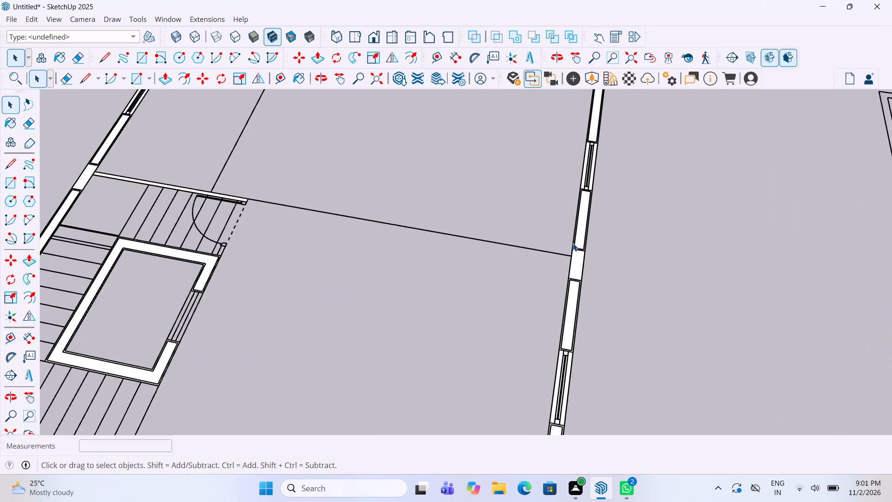
{"action": "scroll", "coordinate": [575, 249], "scroll_direction": "up", "scroll_amount": 5}
{"action": "double_click", "coordinate": [575, 274]}
{"action": "key", "text": "p"}
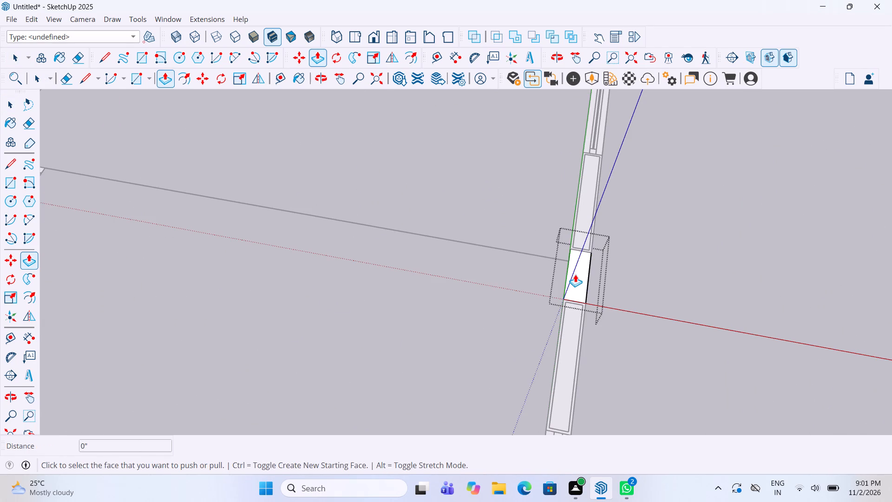
{"action": "double_click", "coordinate": [575, 274]}
{"action": "scroll", "coordinate": [575, 274], "scroll_direction": "down", "scroll_amount": 6}
{"action": "key", "text": "space"}
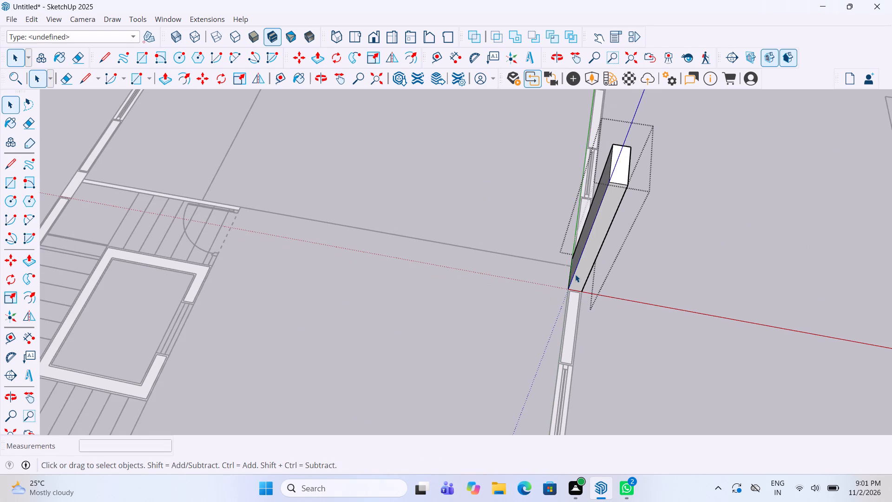
{"action": "left_click", "coordinate": [685, 254]}
Inside its group, extrude the outer wall column at the staircase's rear wall up 10'.
{"action": "scroll", "coordinate": [688, 257], "scroll_direction": "down", "scroll_amount": 9}
{"action": "middle_click_drag", "start_coordinate": [315, 263], "coordinate": [329, 267]}
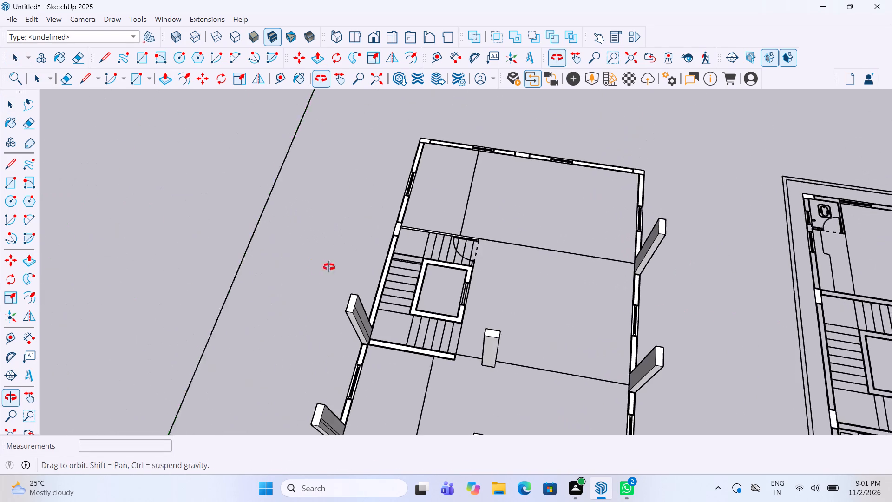
{"action": "middle_click_drag", "start_coordinate": [329, 267], "coordinate": [420, 250]}
{"action": "scroll", "coordinate": [392, 242], "scroll_direction": "up", "scroll_amount": 7}
{"action": "double_click", "coordinate": [386, 263]}
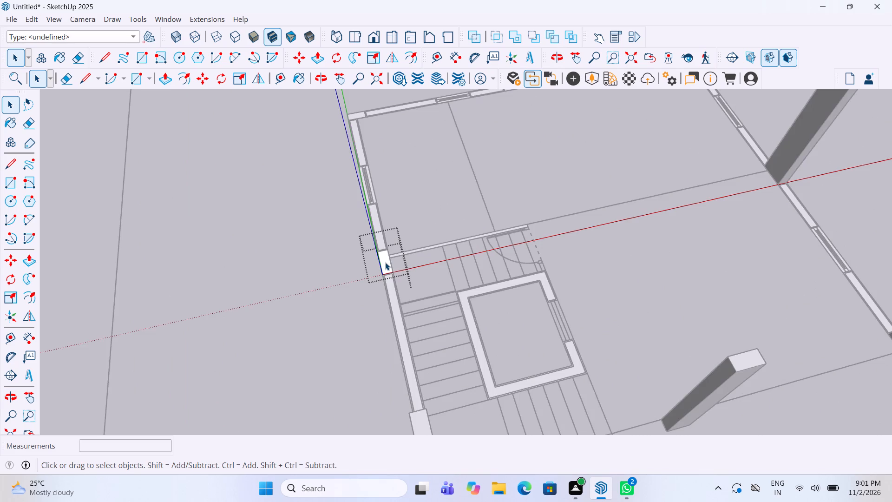
{"action": "key", "text": "p"}
{"action": "left_click", "coordinate": [386, 258]}
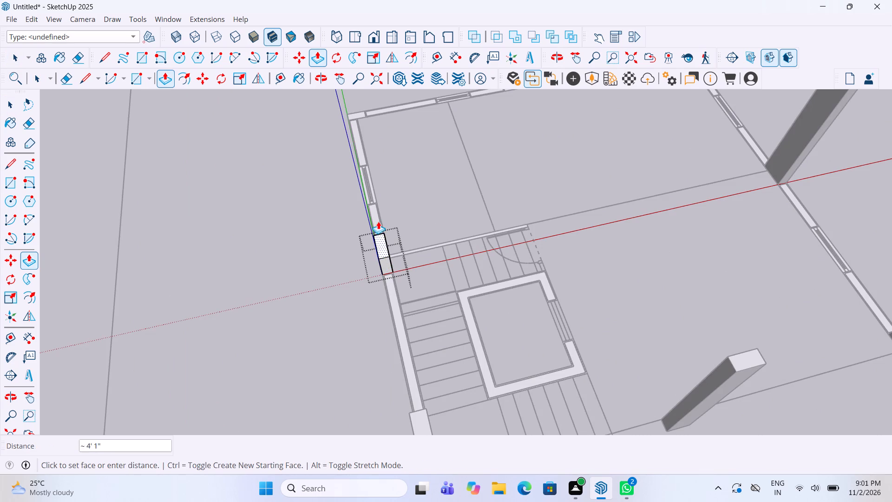
{"action": "type", "text": "10'"}
{"action": "key", "text": "Return"}
{"action": "key", "text": "space"}
{"action": "left_click", "coordinate": [381, 325]}
Inside its group, extrude the rear corner column on the staircase side up the same 10'.
{"action": "scroll", "coordinate": [375, 324], "scroll_direction": "down", "scroll_amount": 2}
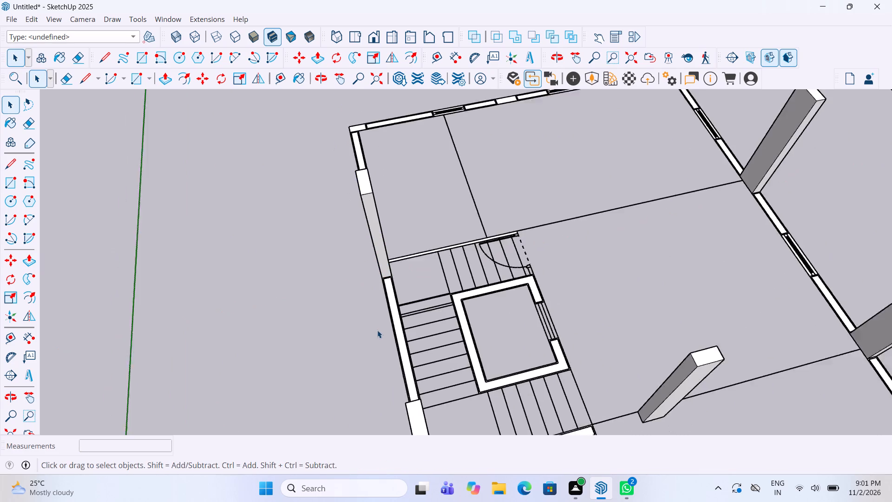
{"action": "scroll", "coordinate": [377, 330], "scroll_direction": "down", "scroll_amount": 8}
{"action": "middle_click_drag", "start_coordinate": [503, 320], "coordinate": [594, 285]}
{"action": "scroll", "coordinate": [396, 265], "scroll_direction": "up", "scroll_amount": 7}
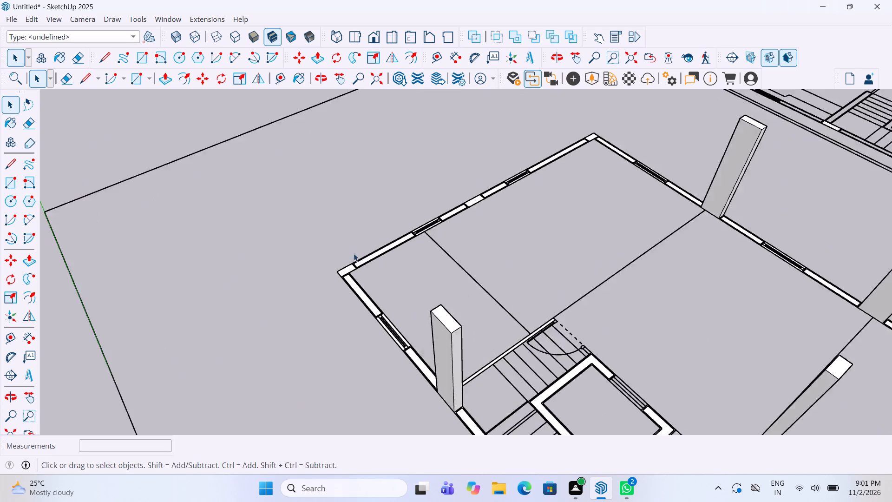
{"action": "scroll", "coordinate": [354, 253], "scroll_direction": "up", "scroll_amount": 5}
{"action": "double_click", "coordinate": [340, 275]}
{"action": "key", "text": "p"}
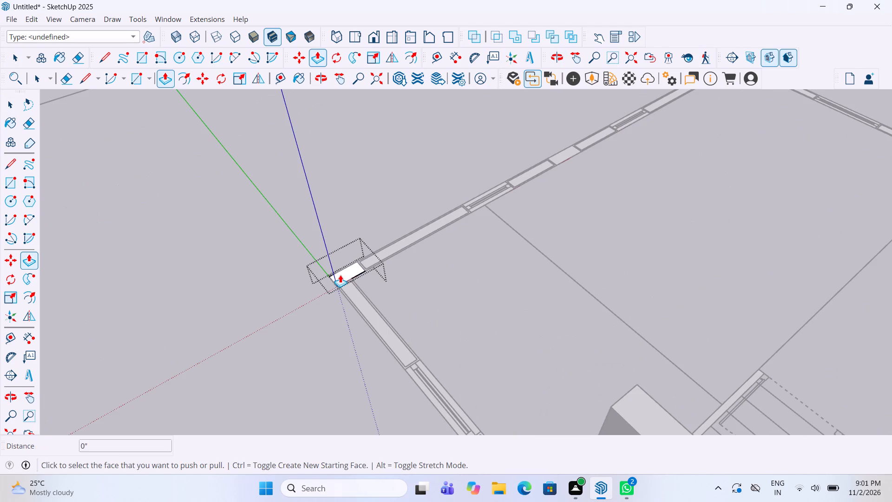
{"action": "double_click", "coordinate": [346, 277]}
{"action": "key", "text": "space"}
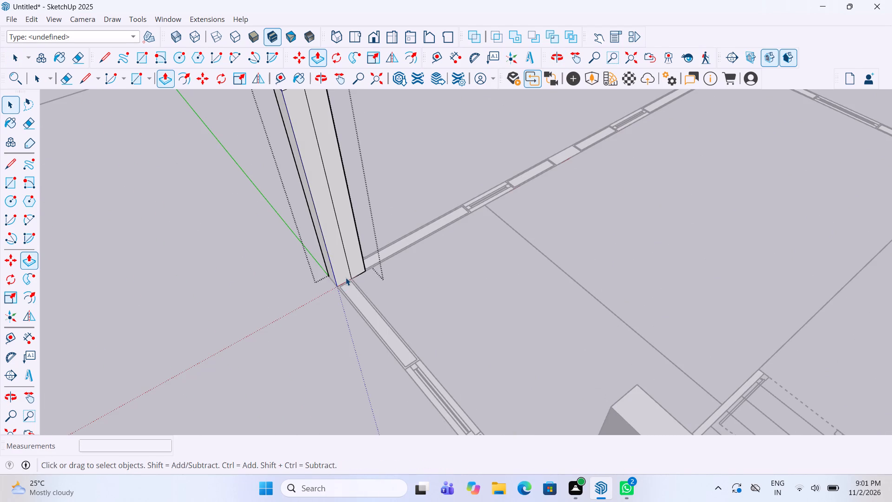
{"action": "left_click", "coordinate": [311, 326]}
Delete the stray vertical edge on the inner face of the staircase-side rear corner column.
{"action": "double_click", "coordinate": [338, 239]}
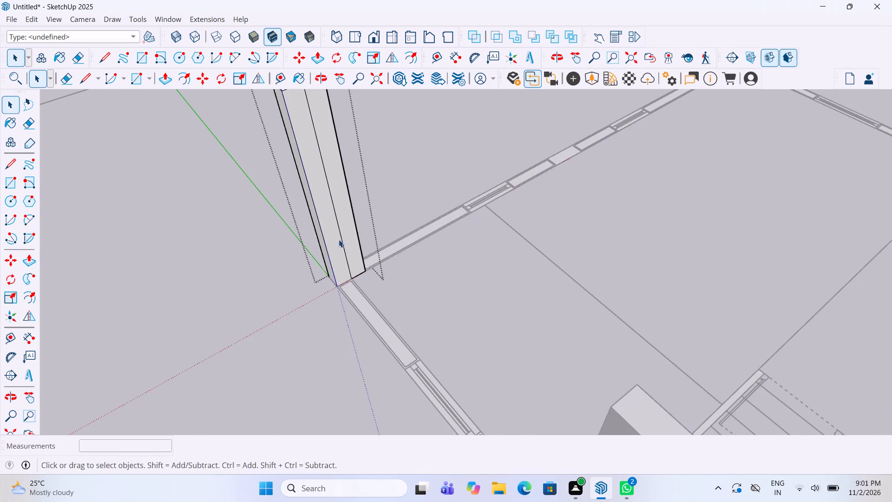
{"action": "left_click", "coordinate": [341, 241]}
{"action": "left_click", "coordinate": [342, 243]}
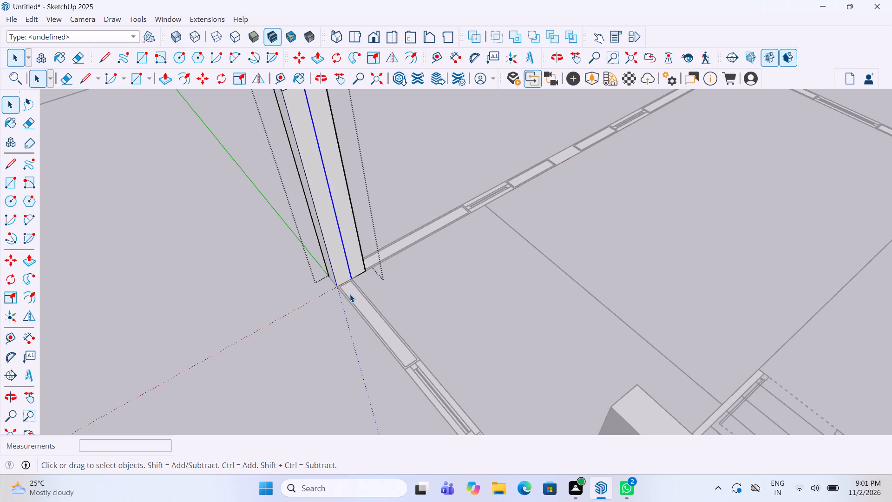
{"action": "key", "text": "Delete"}
{"action": "left_click", "coordinate": [291, 330]}
Inside its group, extrude the middle column of the rear wall, between the two windows, up the same 10'.
{"action": "scroll", "coordinate": [285, 362], "scroll_direction": "down", "scroll_amount": 8}
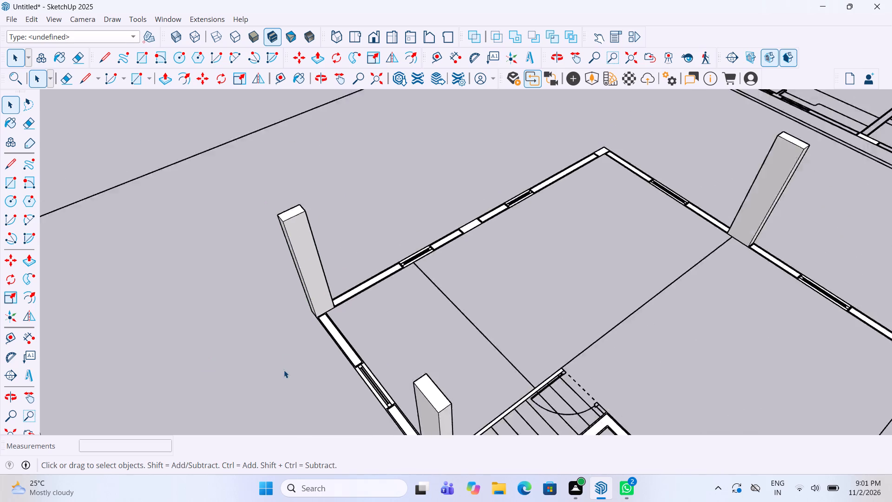
{"action": "scroll", "coordinate": [284, 370], "scroll_direction": "down", "scroll_amount": 2}
{"action": "middle_click_drag", "start_coordinate": [584, 261], "coordinate": [453, 249]}
{"action": "scroll", "coordinate": [454, 251], "scroll_direction": "up", "scroll_amount": 10}
{"action": "middle_click_drag", "start_coordinate": [439, 237], "coordinate": [424, 313]}
{"action": "scroll", "coordinate": [421, 244], "scroll_direction": "up", "scroll_amount": 3}
{"action": "double_click", "coordinate": [421, 244]}
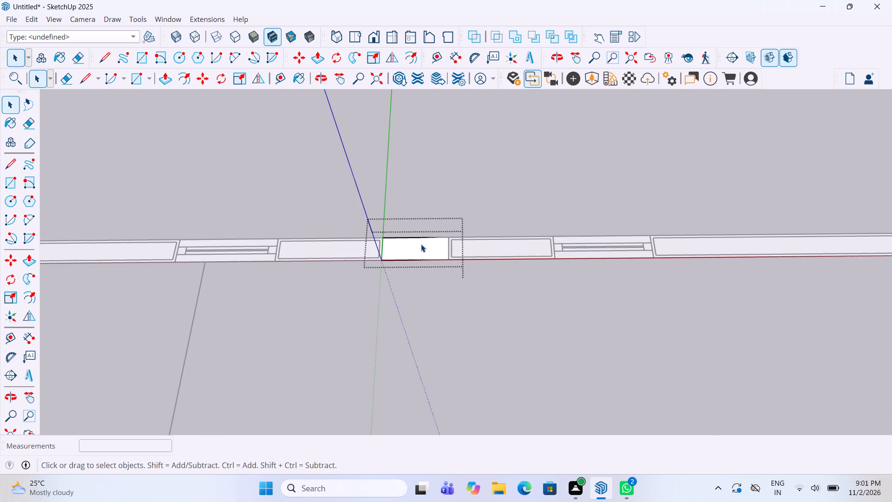
{"action": "key", "text": "p"}
{"action": "double_click", "coordinate": [424, 251]}
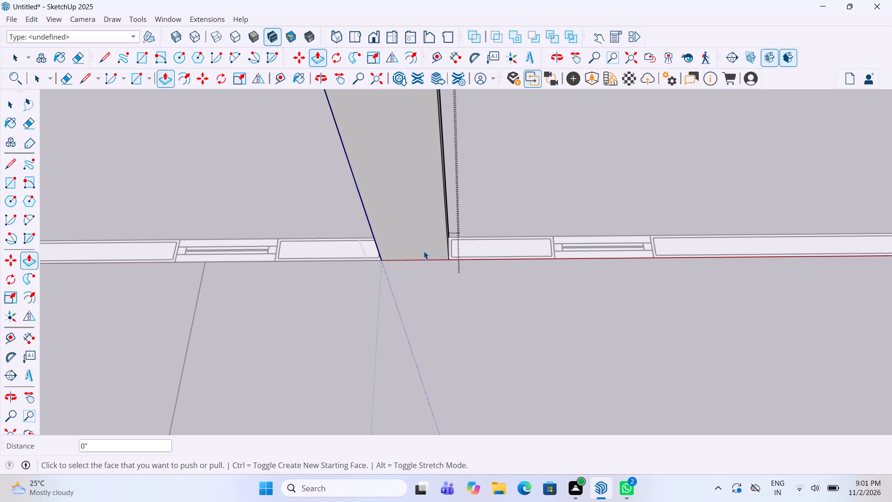
{"action": "key", "text": "space"}
{"action": "left_click", "coordinate": [479, 307]}
Inside its group, extrude the rear corner column opposite the staircase side up the same 10'.
{"action": "scroll", "coordinate": [243, 300], "scroll_direction": "down", "scroll_amount": 11}
{"action": "scroll", "coordinate": [627, 302], "scroll_direction": "up", "scroll_amount": 4}
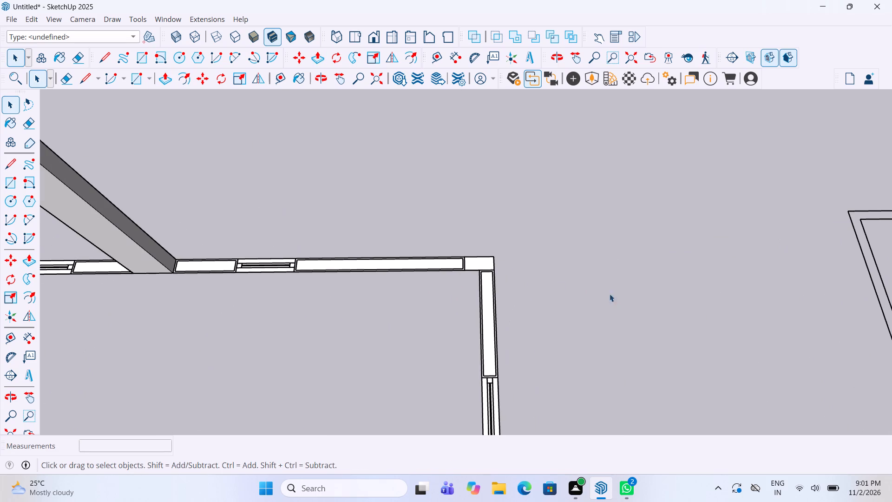
{"action": "double_click", "coordinate": [483, 261]}
{"action": "key", "text": "p"}
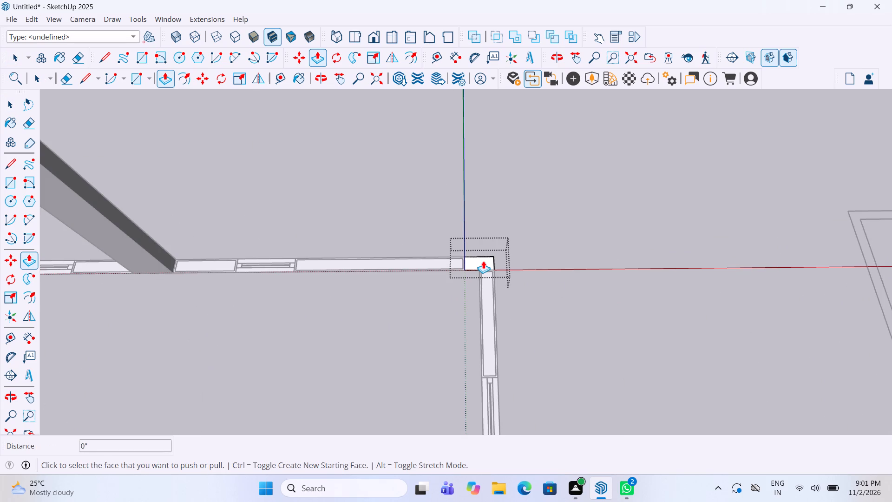
{"action": "left_click", "coordinate": [483, 246]}
{"action": "double_click", "coordinate": [479, 259]}
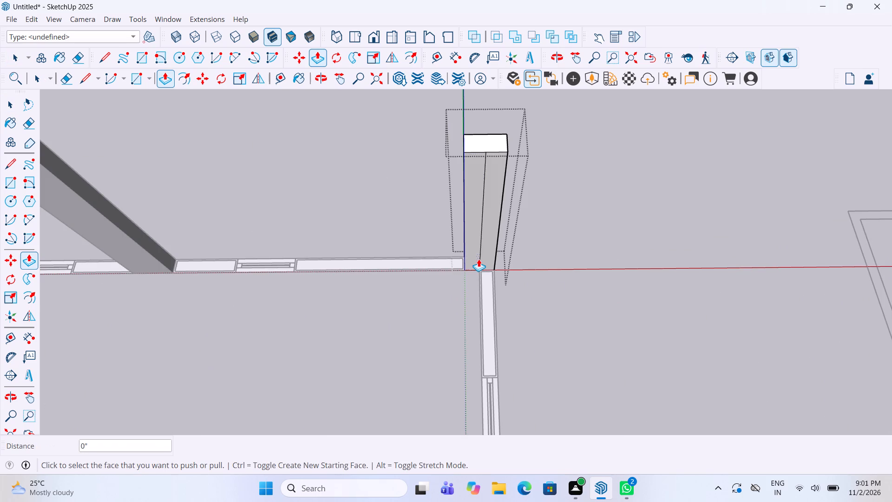
{"action": "key", "text": "space"}
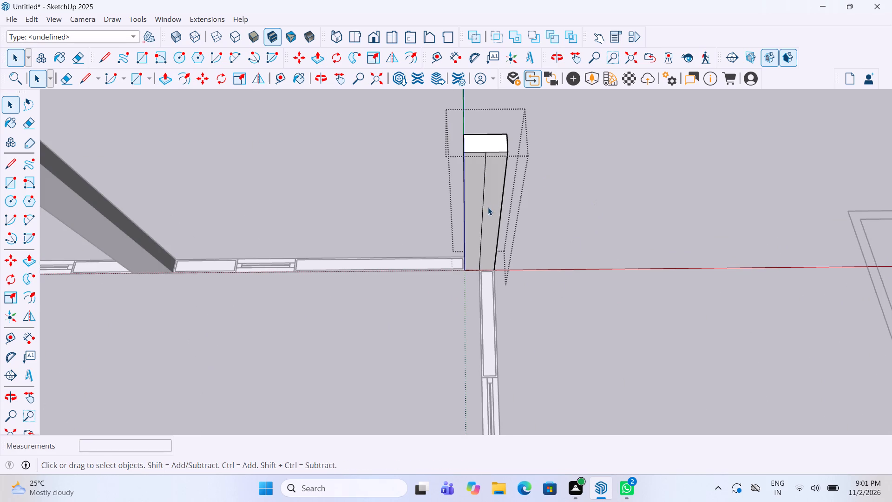
Delete the stray vertical edge on that rear corner column's inner face.
{"action": "left_click", "coordinate": [481, 203]}
{"action": "key", "text": "Delete"}
{"action": "left_click", "coordinate": [649, 296]}
On the adjacent furnished floor plan, extrude the grouped rear corner column beside the toilet up 10'.
{"action": "scroll", "coordinate": [339, 274], "scroll_direction": "down", "scroll_amount": 5}
{"action": "scroll", "coordinate": [331, 192], "scroll_direction": "down", "scroll_amount": 11}
{"action": "scroll", "coordinate": [543, 230], "scroll_direction": "up", "scroll_amount": 4}
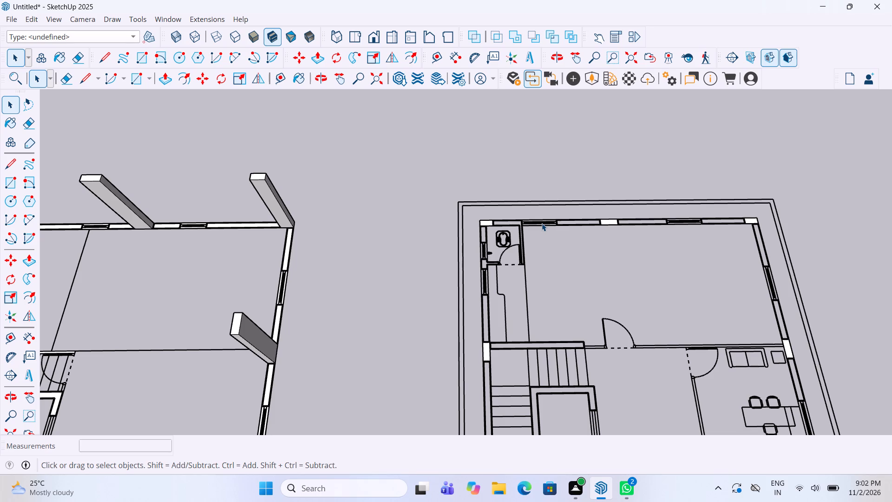
{"action": "scroll", "coordinate": [473, 230], "scroll_direction": "up", "scroll_amount": 7}
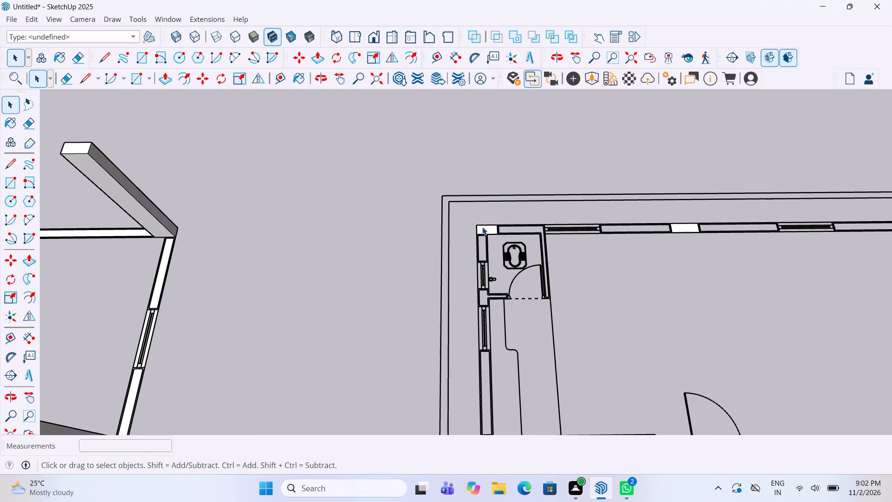
{"action": "left_click", "coordinate": [491, 228]}
{"action": "double_click", "coordinate": [491, 229]}
{"action": "key", "text": "p"}
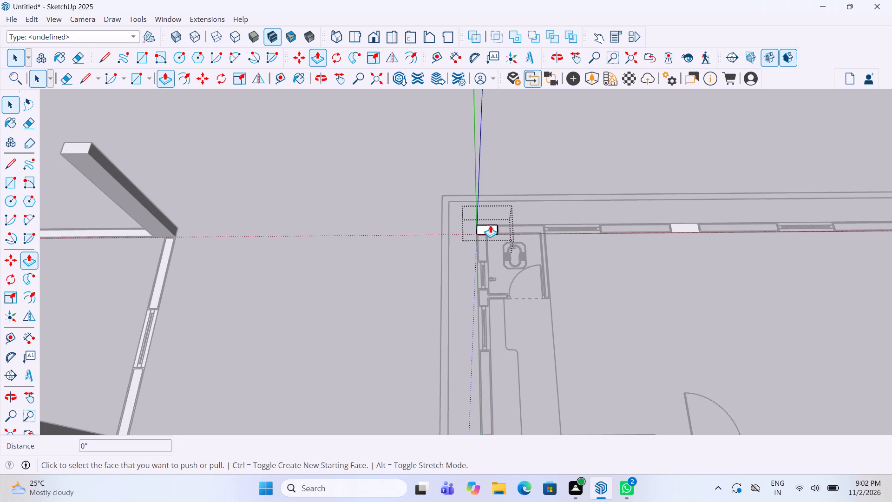
{"action": "left_click", "coordinate": [490, 226]}
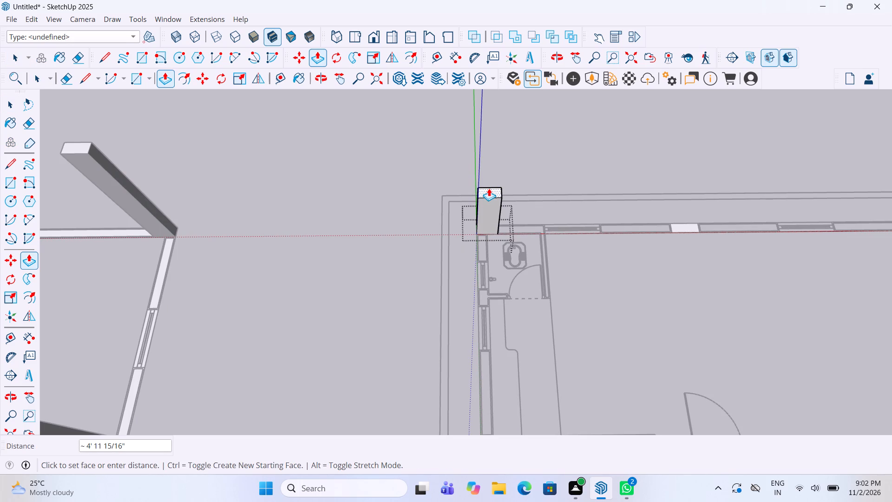
{"action": "type", "text": "10'"}
{"action": "key", "text": "Return"}
{"action": "key", "text": "space"}
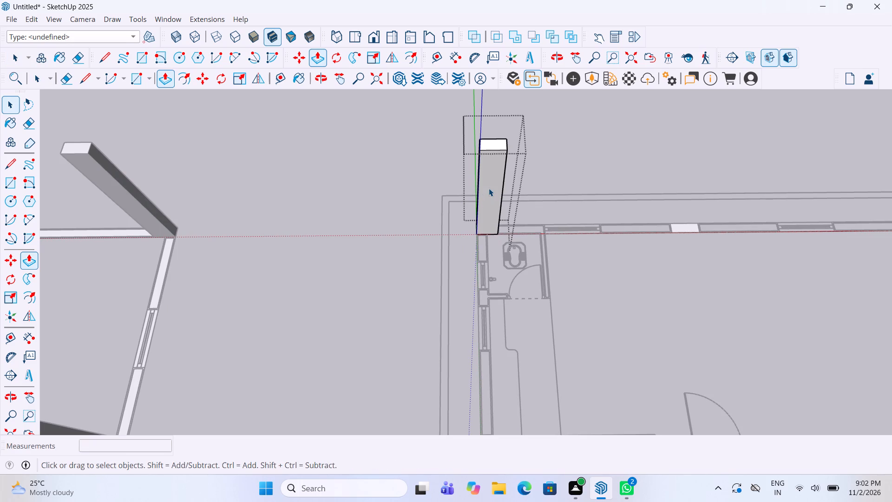
{"action": "left_click", "coordinate": [379, 289]}
Inside its group, extrude the furnished plan's middle rear wall column up to the top of the toilet corner column.
{"action": "scroll", "coordinate": [413, 238], "scroll_direction": "down", "scroll_amount": 5}
{"action": "scroll", "coordinate": [631, 228], "scroll_direction": "up", "scroll_amount": 4}
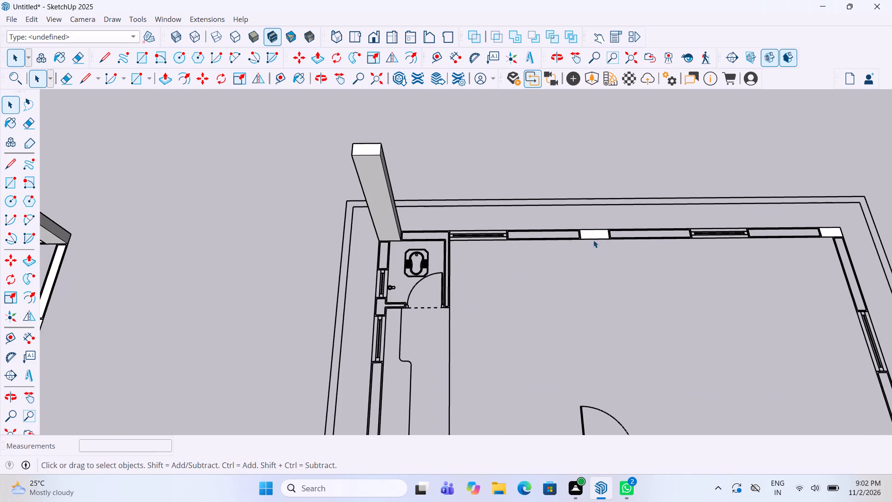
{"action": "double_click", "coordinate": [597, 234]}
{"action": "key", "text": "p"}
{"action": "double_click", "coordinate": [596, 233]}
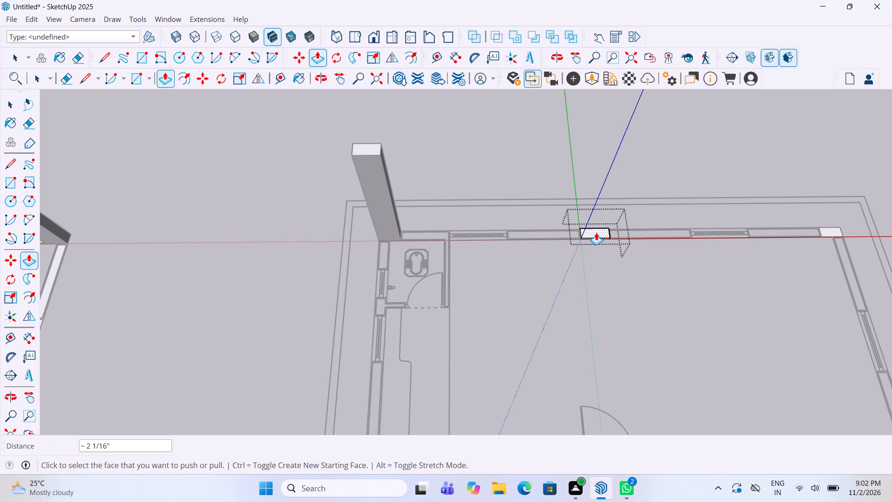
{"action": "left_click", "coordinate": [598, 231]}
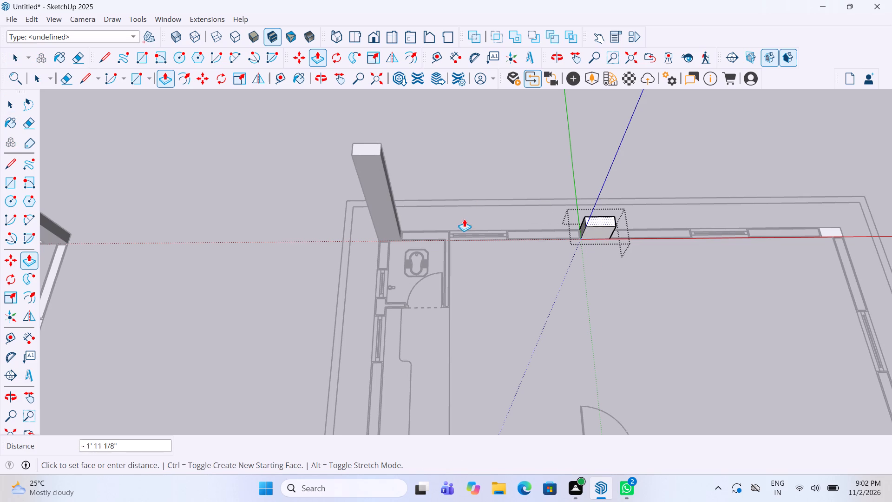
{"action": "left_click", "coordinate": [368, 147]}
{"action": "key", "text": "space"}
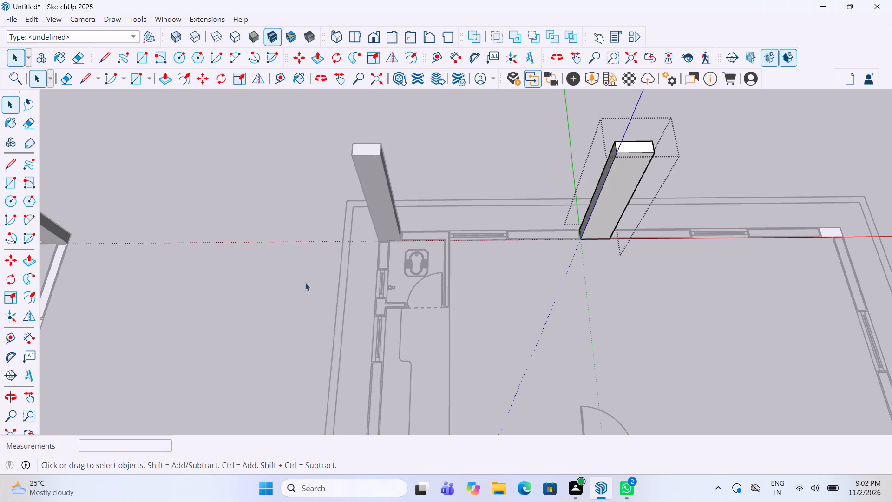
{"action": "left_click", "coordinate": [305, 283]}
Inside its group, extrude the furnished plan's other rear corner column up to the top of the middle rear column.
{"action": "scroll", "coordinate": [298, 278], "scroll_direction": "down", "scroll_amount": 4}
{"action": "scroll", "coordinate": [730, 227], "scroll_direction": "up", "scroll_amount": 3}
{"action": "double_click", "coordinate": [655, 251]}
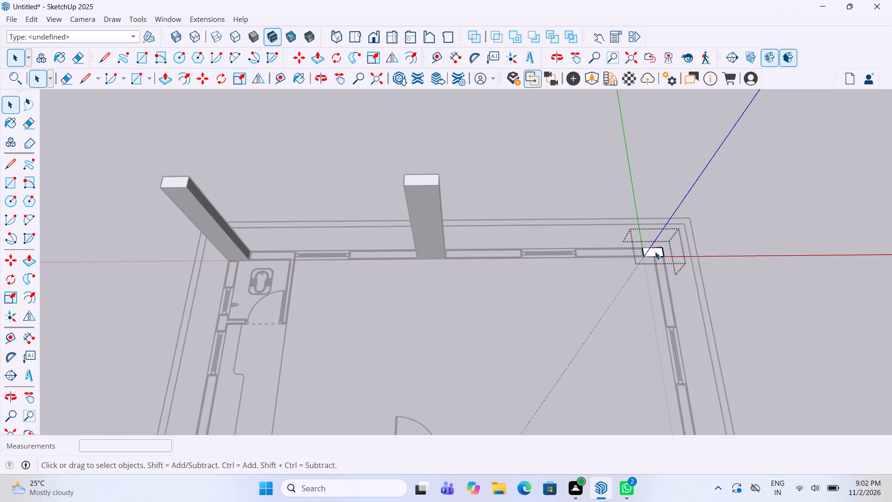
{"action": "key", "text": "p"}
{"action": "double_click", "coordinate": [654, 246]}
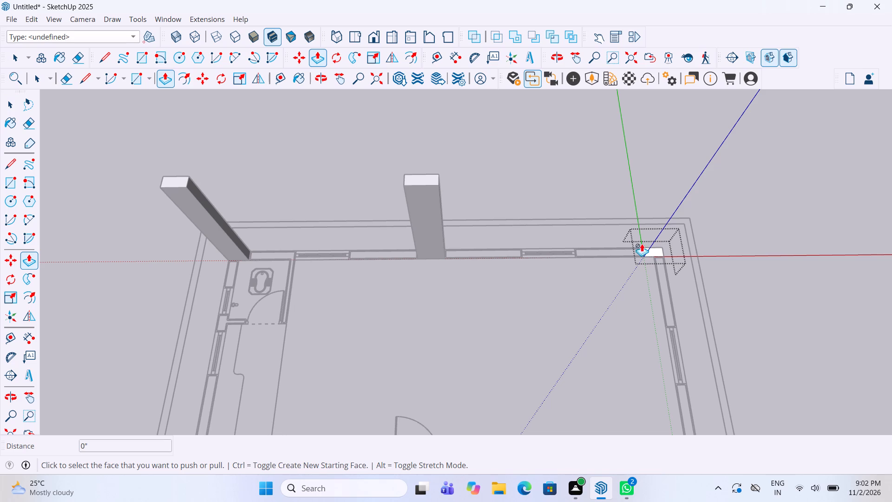
{"action": "left_click", "coordinate": [653, 248]}
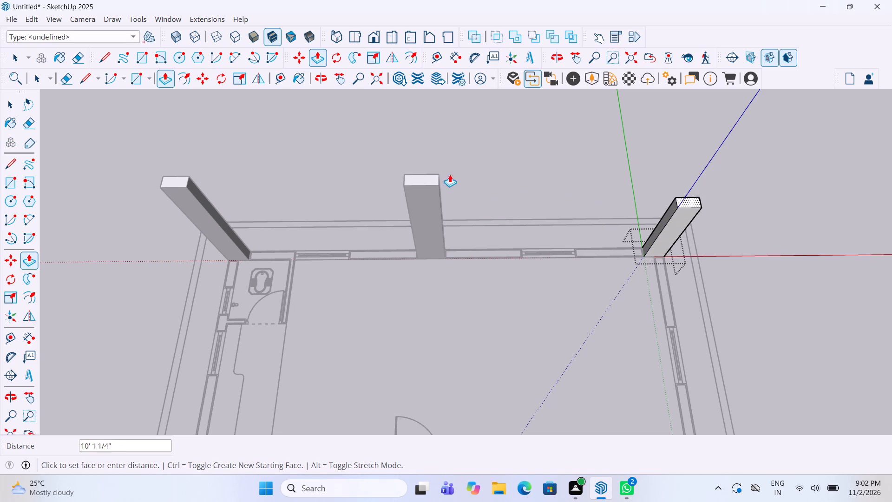
{"action": "left_click", "coordinate": [428, 179]}
{"action": "key", "text": "space"}
{"action": "left_click", "coordinate": [510, 152]}
Inside its group, extrude the furnished plan's outer wall column at the staircase's rear wall up the same 10'.
{"action": "scroll", "coordinate": [510, 152], "scroll_direction": "down", "scroll_amount": 5}
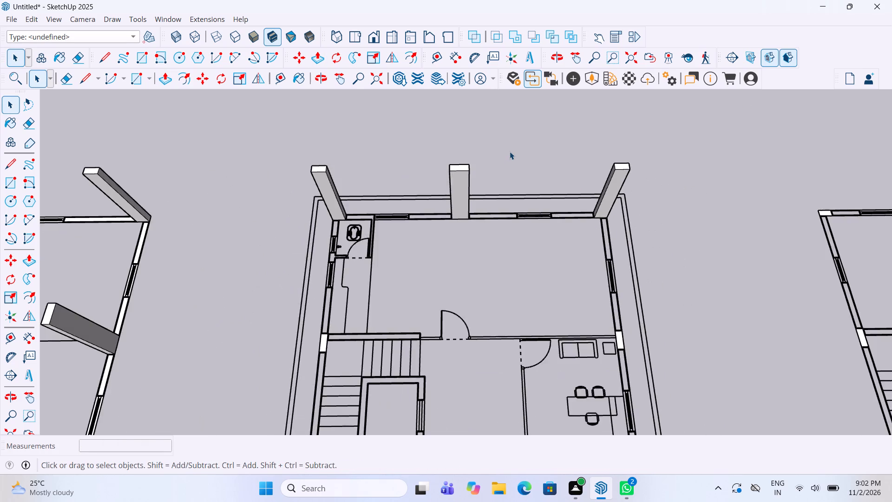
{"action": "scroll", "coordinate": [510, 152], "scroll_direction": "down", "scroll_amount": 3}
{"action": "scroll", "coordinate": [382, 320], "scroll_direction": "up", "scroll_amount": 9}
{"action": "double_click", "coordinate": [357, 288]}
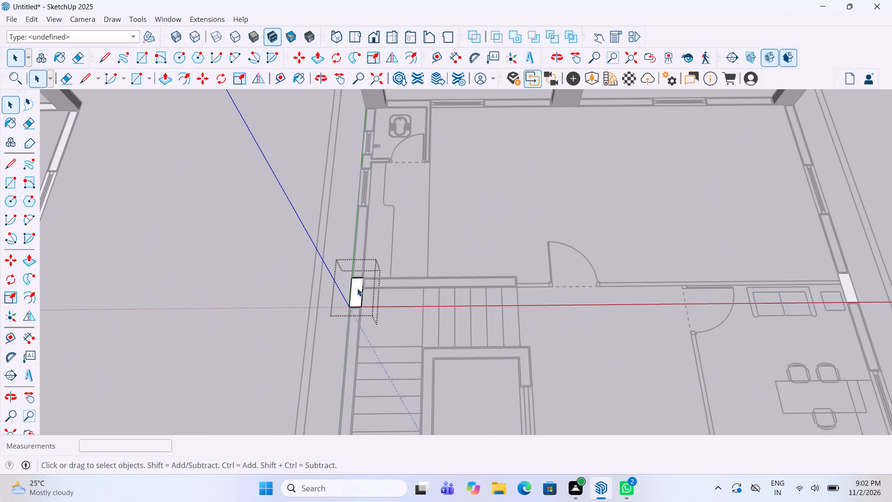
{"action": "key", "text": "p"}
{"action": "double_click", "coordinate": [355, 296]}
{"action": "key", "text": "space"}
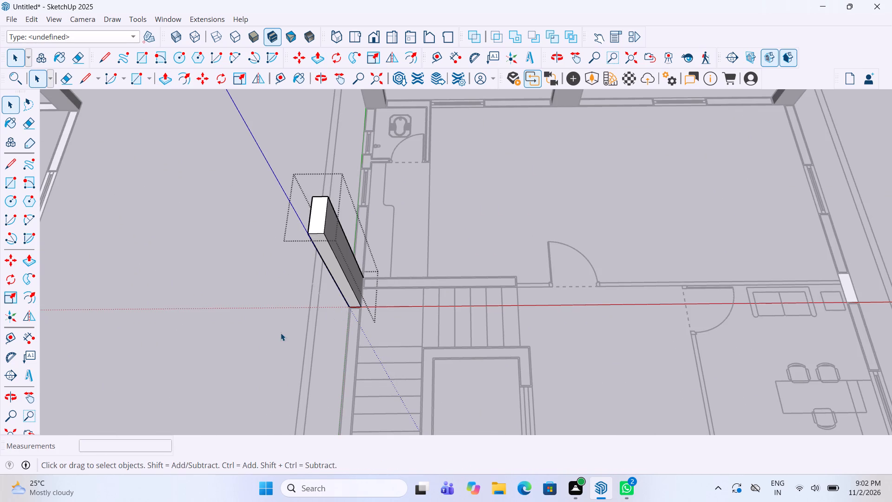
{"action": "left_click", "coordinate": [281, 333]}
Inside its group, extrude the opposite side wall column beside the sofa, at the rear room's dividing wall, up the same 10'.
{"action": "scroll", "coordinate": [288, 318], "scroll_direction": "down", "scroll_amount": 5}
{"action": "scroll", "coordinate": [584, 304], "scroll_direction": "up", "scroll_amount": 4}
{"action": "scroll", "coordinate": [692, 291], "scroll_direction": "up", "scroll_amount": 1}
{"action": "double_click", "coordinate": [676, 291]}
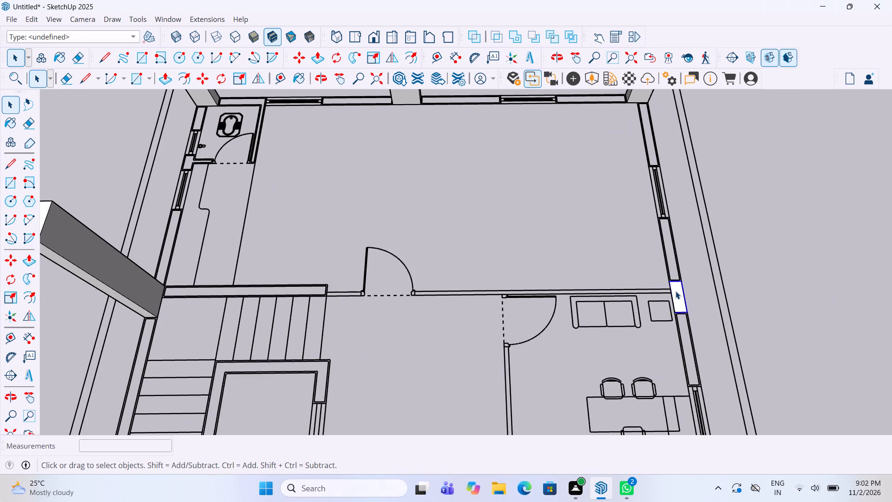
{"action": "key", "text": "p"}
{"action": "double_click", "coordinate": [676, 294]}
{"action": "key", "text": "space"}
{"action": "left_click", "coordinate": [603, 250]}
{"action": "scroll", "coordinate": [552, 225], "scroll_direction": "down", "scroll_amount": 3}
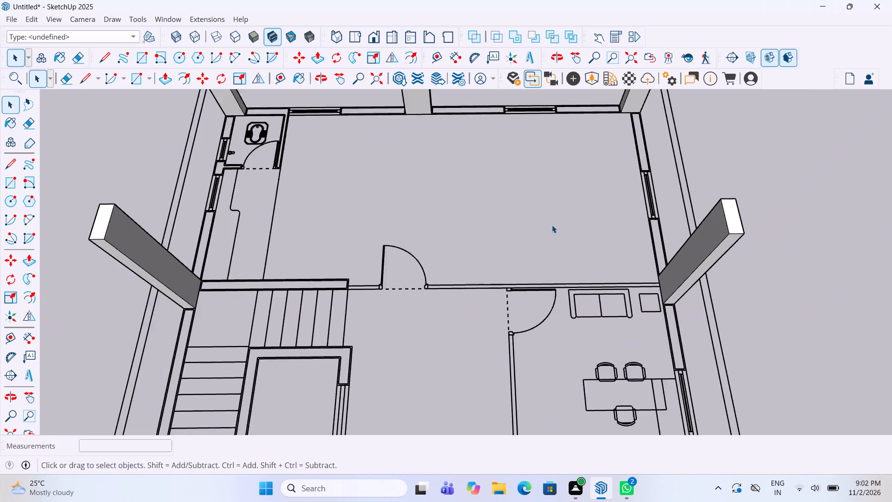
Inside its group, extrude the furnished plan's side wall column beside the scalloped rug outline up the same 10'.
{"action": "scroll", "coordinate": [552, 225], "scroll_direction": "down", "scroll_amount": 9}
{"action": "scroll", "coordinate": [610, 319], "scroll_direction": "up", "scroll_amount": 10}
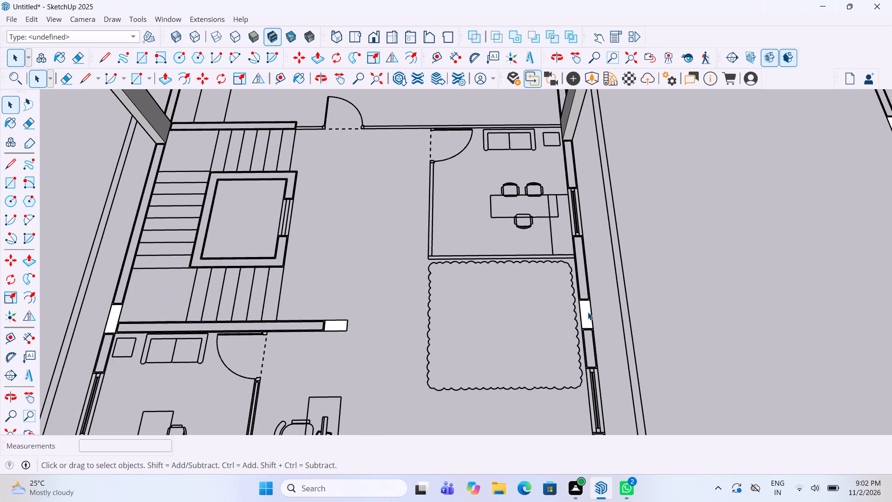
{"action": "double_click", "coordinate": [588, 311]}
{"action": "key", "text": "p"}
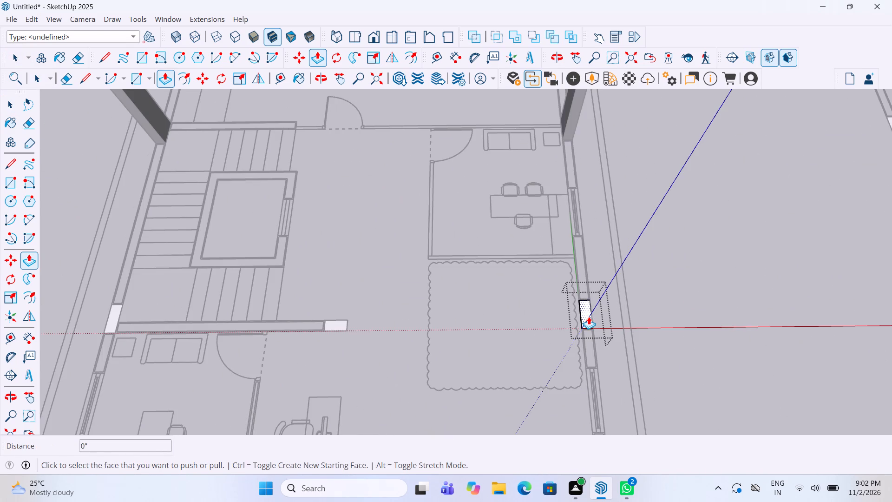
{"action": "double_click", "coordinate": [589, 317]}
{"action": "key", "text": "space"}
{"action": "left_click", "coordinate": [704, 265]}
Inside its group, extrude the furnished plan's interior column at the free end of the staircase's front wall up the same 10'.
{"action": "scroll", "coordinate": [704, 265], "scroll_direction": "down", "scroll_amount": 4}
{"action": "scroll", "coordinate": [475, 322], "scroll_direction": "up", "scroll_amount": 2}
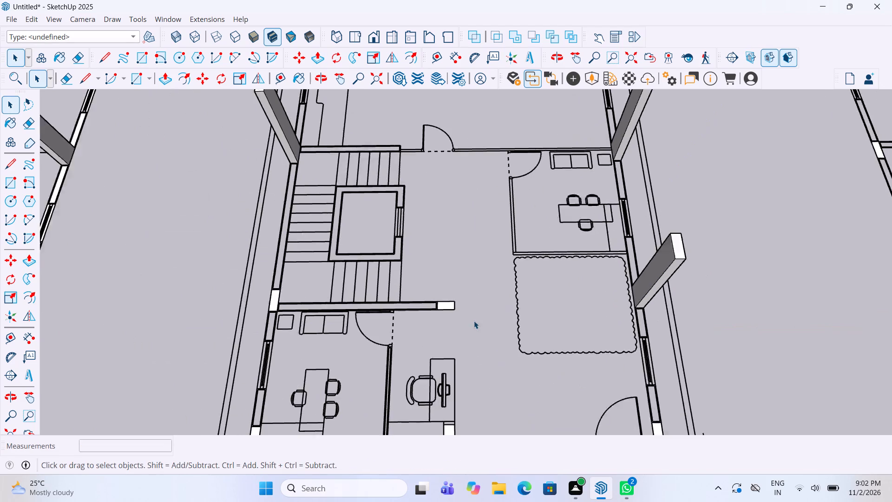
{"action": "scroll", "coordinate": [474, 321], "scroll_direction": "up", "scroll_amount": 1}
{"action": "double_click", "coordinate": [443, 302]}
{"action": "key", "text": "p"}
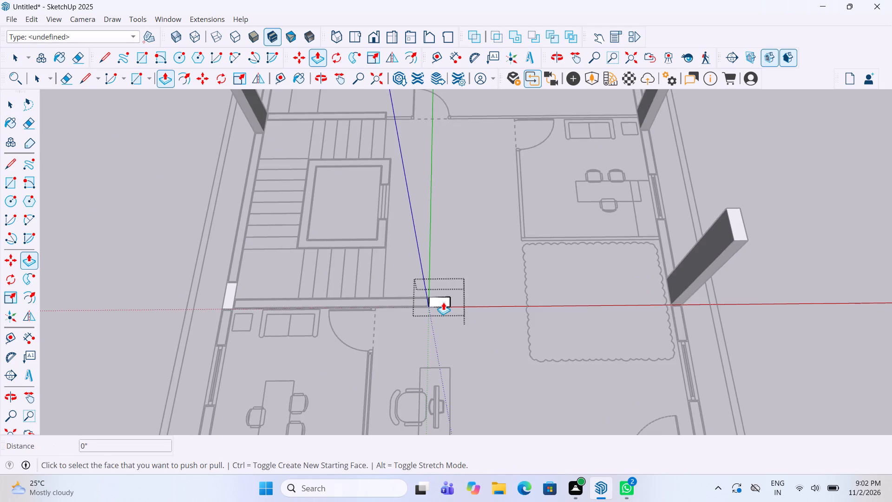
{"action": "double_click", "coordinate": [442, 299]}
{"action": "key", "text": "space"}
{"action": "left_click", "coordinate": [550, 293]}
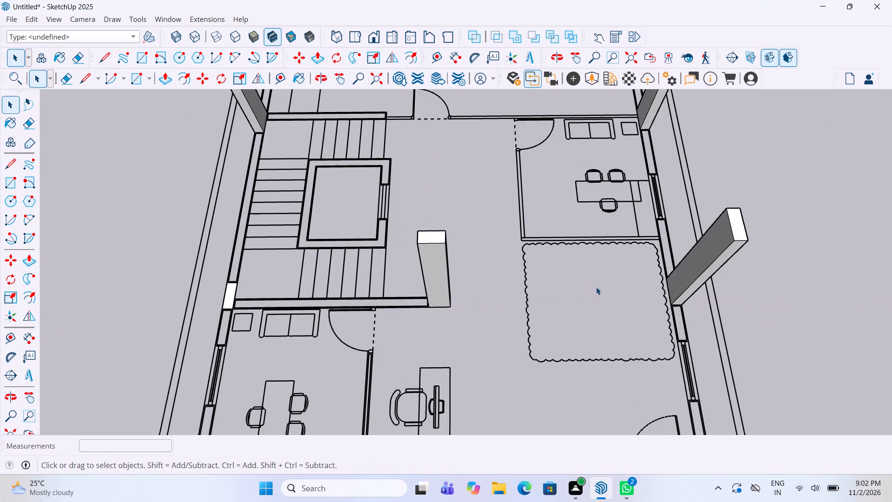
Inside its group, extrude the furnished plan's outer wall column at the staircase's front wall up the same 10'.
{"action": "scroll", "coordinate": [596, 287], "scroll_direction": "down", "scroll_amount": 6}
{"action": "scroll", "coordinate": [375, 319], "scroll_direction": "up", "scroll_amount": 4}
{"action": "double_click", "coordinate": [392, 282]}
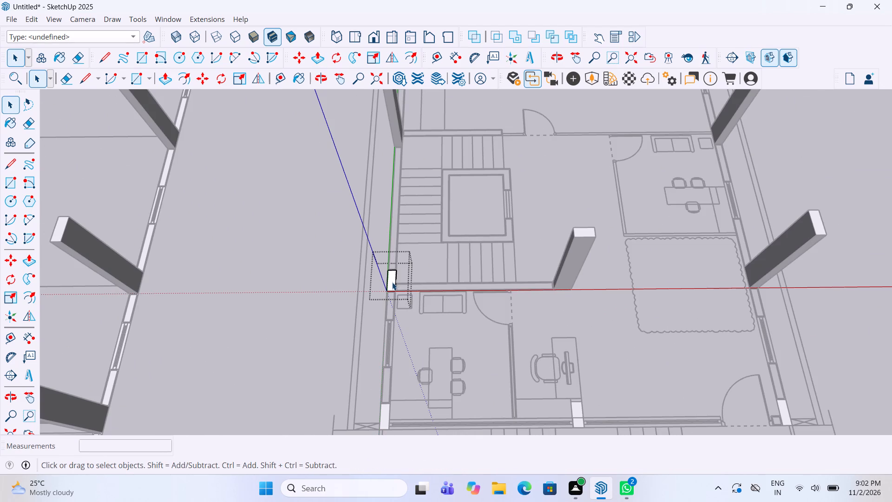
{"action": "key", "text": "p"}
{"action": "double_click", "coordinate": [389, 277]}
{"action": "key", "text": "space"}
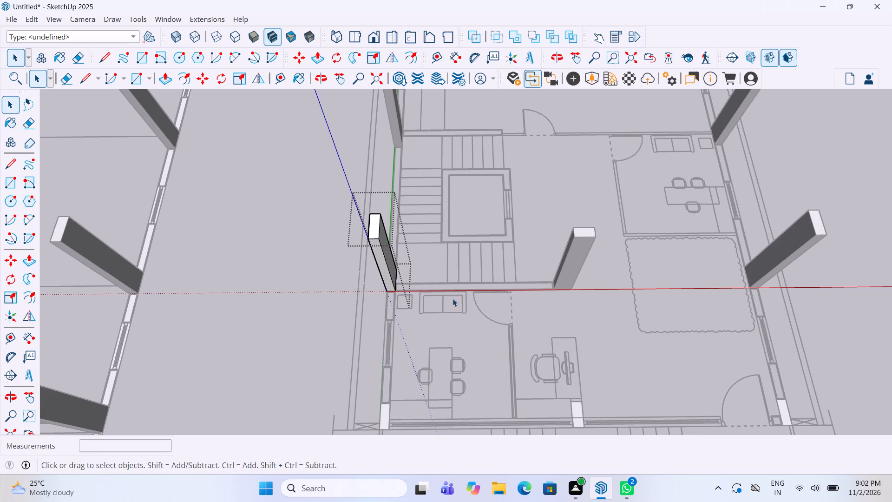
{"action": "left_click", "coordinate": [473, 303]}
Inside its group, extrude the furnished plan's front corner column on the staircase side up the same 10'.
{"action": "scroll", "coordinate": [476, 319], "scroll_direction": "down", "scroll_amount": 4}
{"action": "middle_click_drag", "start_coordinate": [479, 325], "coordinate": [472, 158]}
{"action": "scroll", "coordinate": [472, 172], "scroll_direction": "down", "scroll_amount": 2}
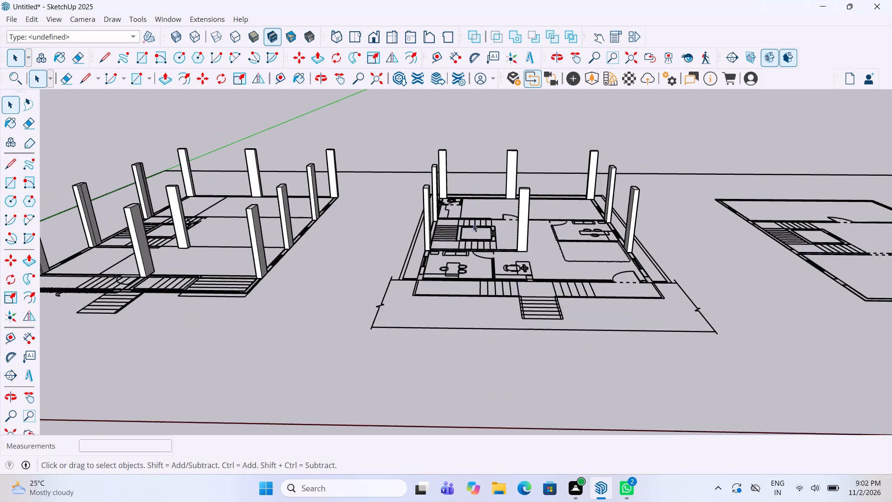
{"action": "scroll", "coordinate": [463, 255], "scroll_direction": "up", "scroll_amount": 3}
{"action": "middle_click_drag", "start_coordinate": [457, 270], "coordinate": [452, 317]}
{"action": "scroll", "coordinate": [418, 325], "scroll_direction": "up", "scroll_amount": 2}
{"action": "double_click", "coordinate": [394, 336]}
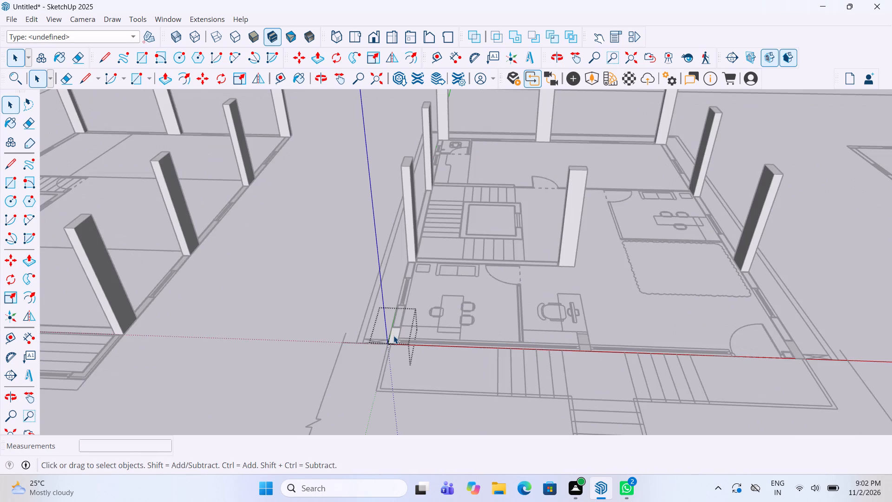
{"action": "key", "text": "p"}
{"action": "double_click", "coordinate": [393, 337]}
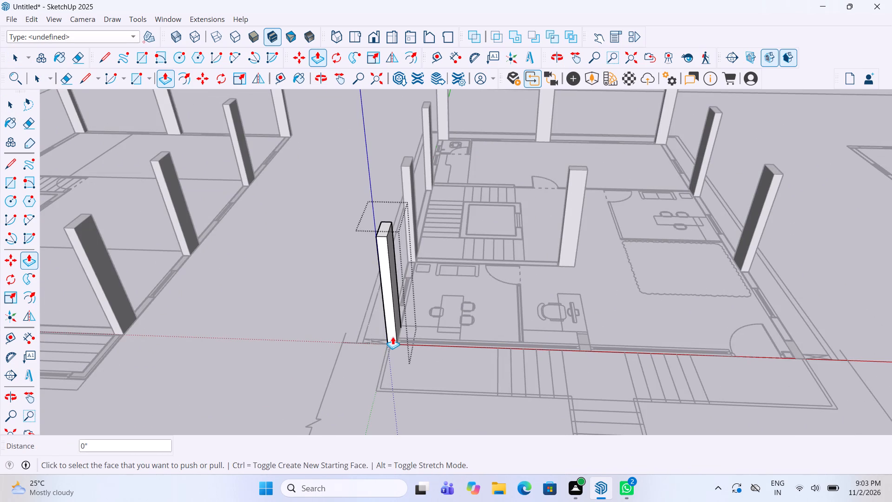
{"action": "key", "text": "space"}
{"action": "left_click", "coordinate": [320, 347]}
Inside its group, extrude the furnished plan's middle front wall column, beside the office desk, up the same 10'.
{"action": "scroll", "coordinate": [387, 317], "scroll_direction": "down", "scroll_amount": 8}
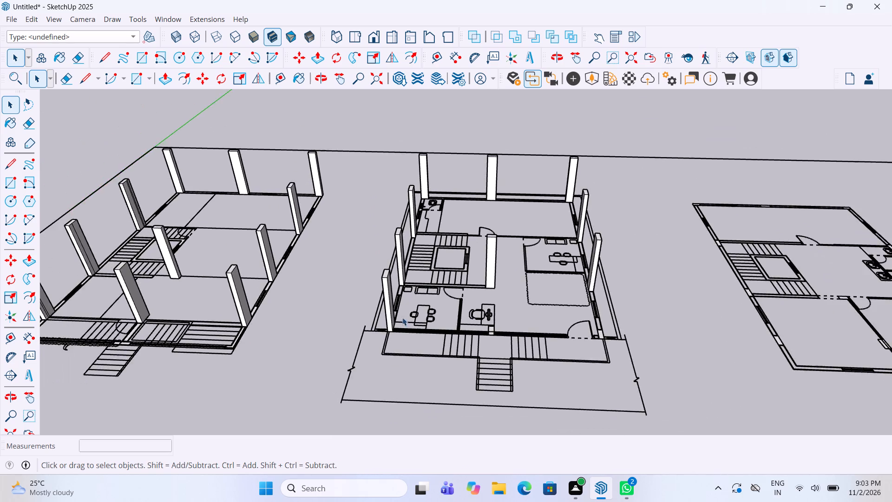
{"action": "scroll", "coordinate": [514, 322], "scroll_direction": "up", "scroll_amount": 13}
{"action": "double_click", "coordinate": [450, 332]}
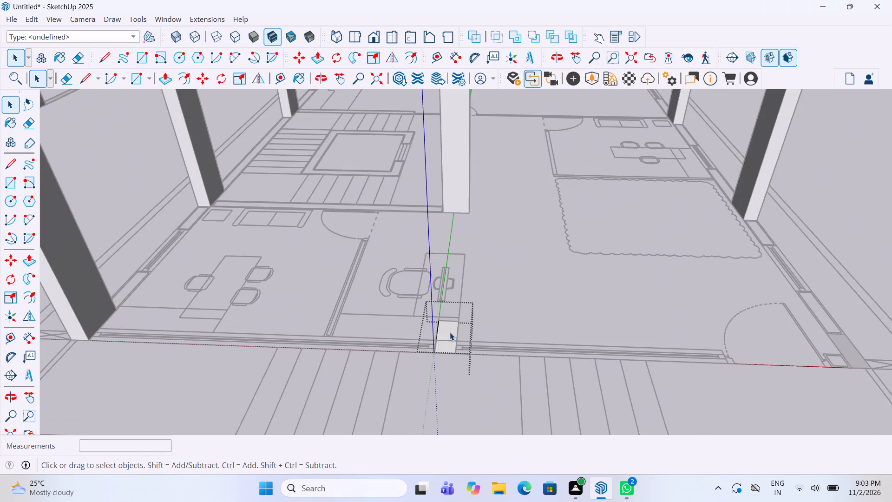
{"action": "key", "text": "p"}
{"action": "double_click", "coordinate": [448, 335]}
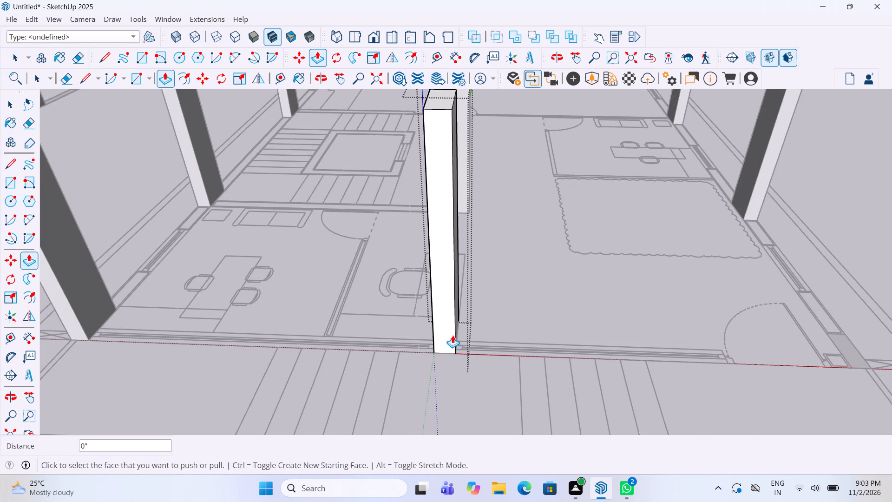
{"action": "key", "text": "space"}
{"action": "left_click", "coordinate": [551, 313]}
Inside its group, extrude the furnished plan's front corner column beside the entrance door up the same 10'.
{"action": "scroll", "coordinate": [446, 322], "scroll_direction": "down", "scroll_amount": 9}
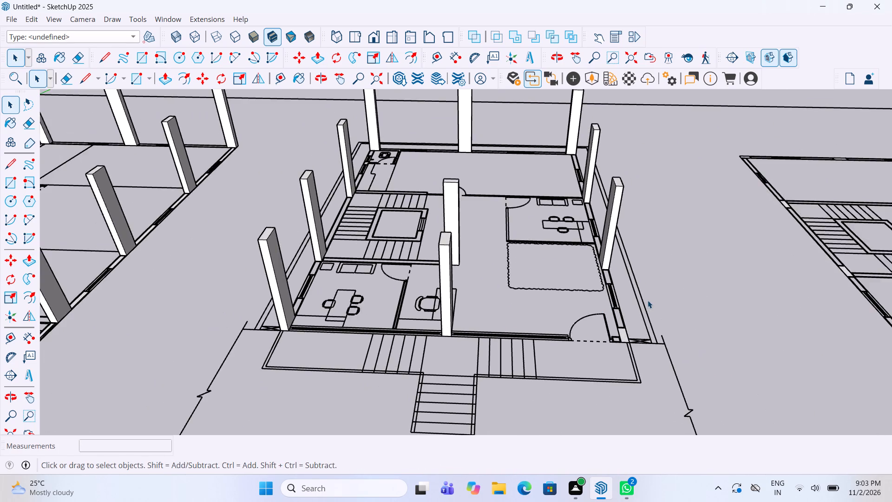
{"action": "scroll", "coordinate": [648, 300], "scroll_direction": "up", "scroll_amount": 3}
{"action": "double_click", "coordinate": [610, 346]}
{"action": "key", "text": "p"}
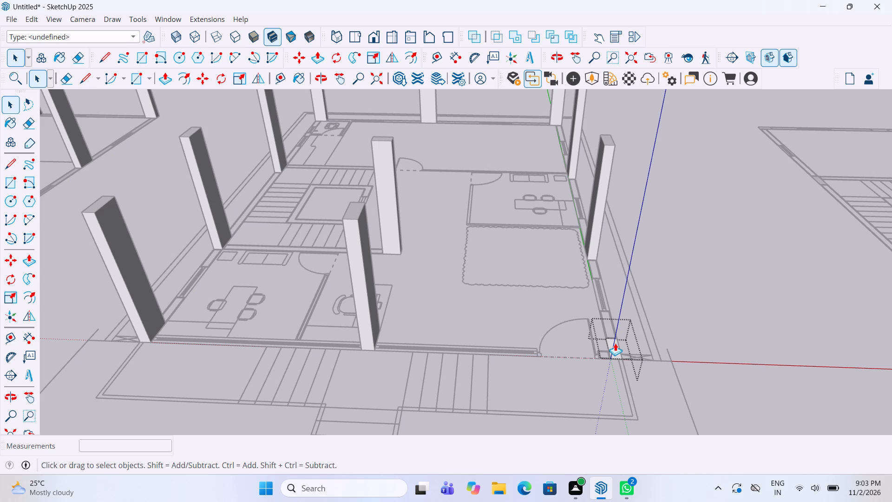
{"action": "double_click", "coordinate": [615, 343]}
{"action": "key", "text": "space"}
{"action": "left_click", "coordinate": [700, 284]}
On the third plan, extrude the rear corner column on the staircase side up the same 10' inside its group.
{"action": "scroll", "coordinate": [503, 311], "scroll_direction": "down", "scroll_amount": 5}
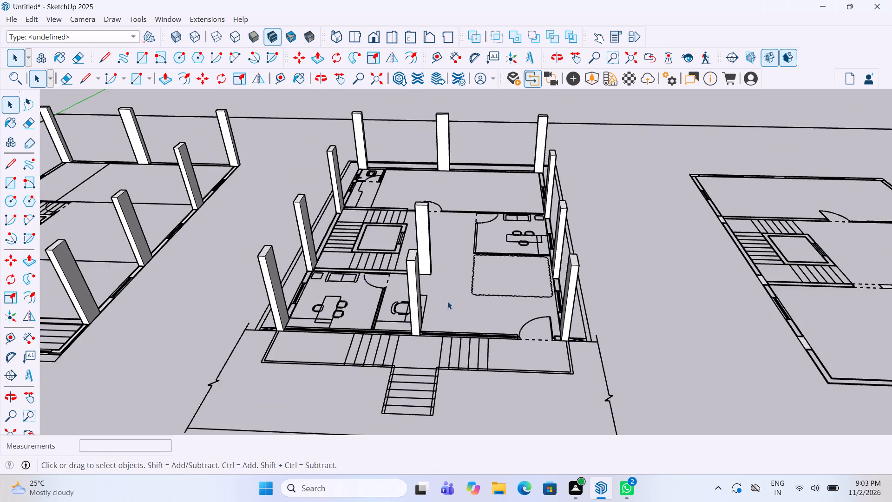
{"action": "middle_click_drag", "start_coordinate": [439, 293], "coordinate": [443, 334]}
{"action": "scroll", "coordinate": [359, 298], "scroll_direction": "down", "scroll_amount": 10}
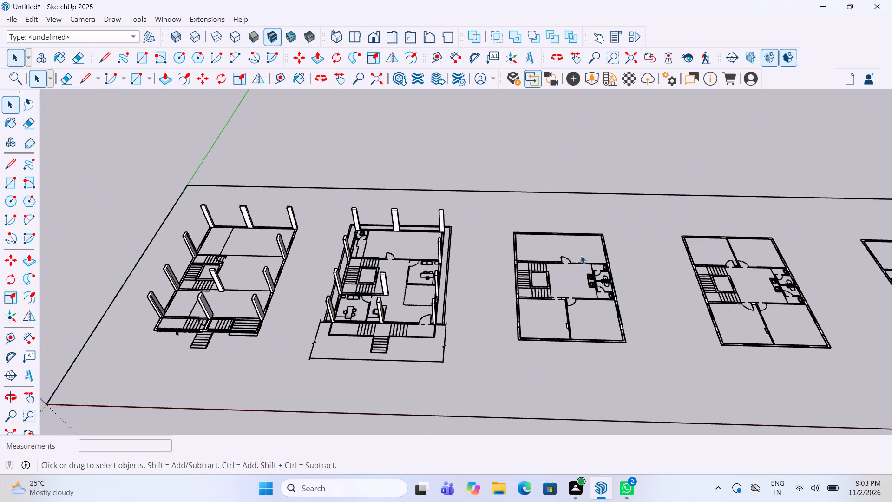
{"action": "scroll", "coordinate": [557, 243], "scroll_direction": "up", "scroll_amount": 3}
{"action": "middle_click_drag", "start_coordinate": [557, 243], "coordinate": [560, 262]}
{"action": "scroll", "coordinate": [557, 260], "scroll_direction": "down", "scroll_amount": 2}
{"action": "middle_click_drag", "start_coordinate": [557, 260], "coordinate": [553, 257]}
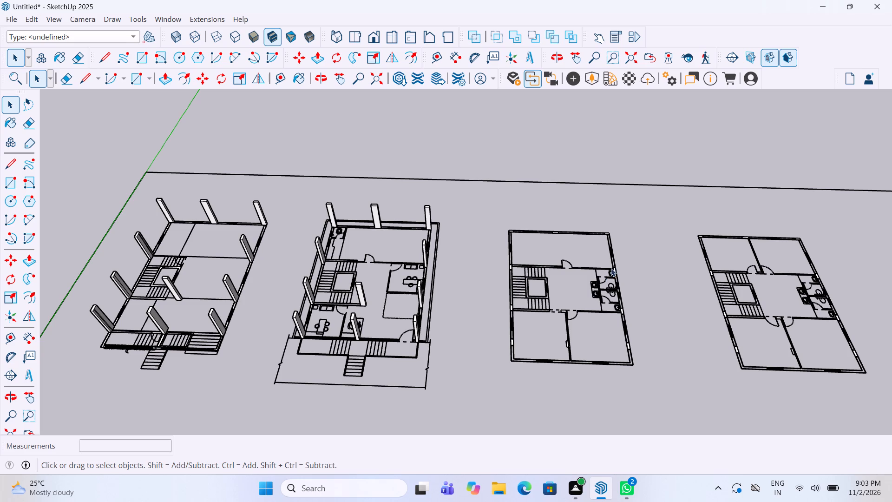
{"action": "scroll", "coordinate": [578, 212], "scroll_direction": "up", "scroll_amount": 4}
{"action": "scroll", "coordinate": [536, 228], "scroll_direction": "up", "scroll_amount": 6}
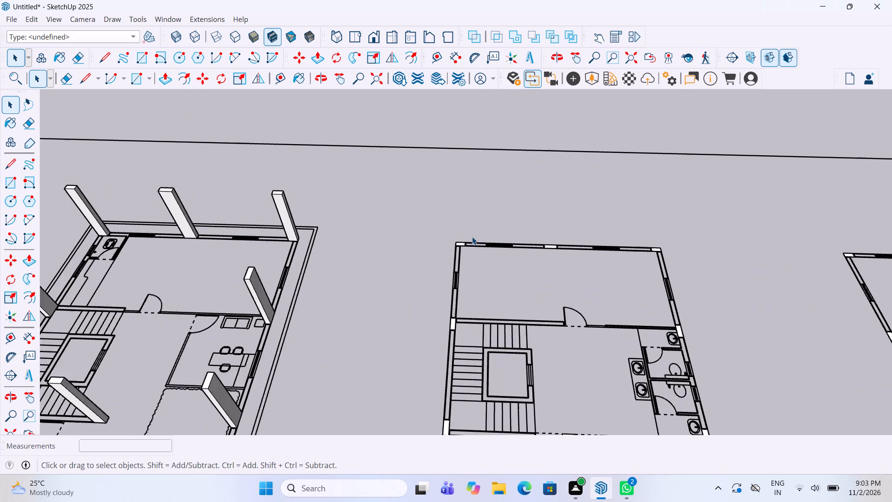
{"action": "scroll", "coordinate": [472, 237], "scroll_direction": "up", "scroll_amount": 8}
{"action": "double_click", "coordinate": [451, 251]}
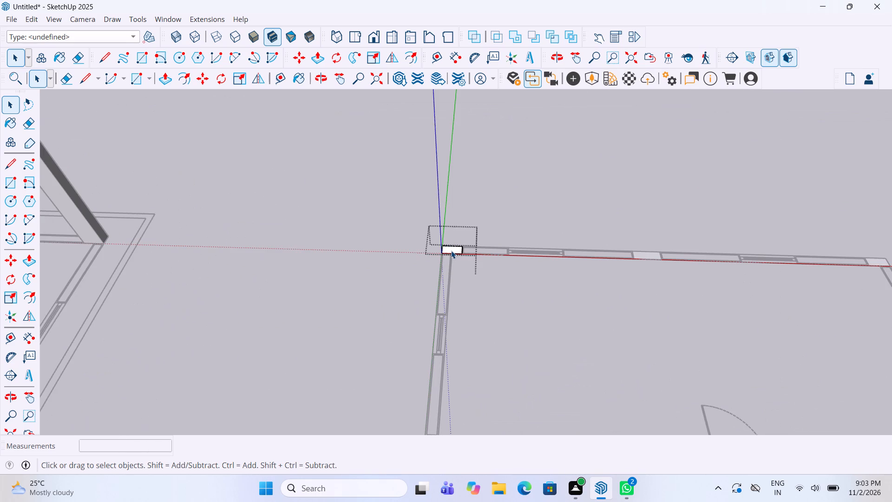
{"action": "key", "text": "p"}
{"action": "double_click", "coordinate": [452, 247]}
{"action": "key", "text": "space"}
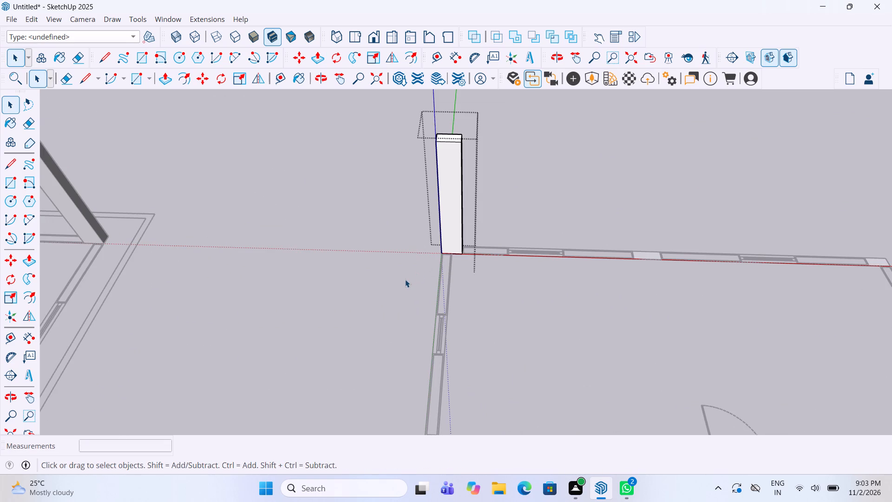
{"action": "left_click", "coordinate": [405, 279]}
Inside its group, extrude the third plan's middle rear wall column up the same 10'.
{"action": "scroll", "coordinate": [399, 282], "scroll_direction": "down", "scroll_amount": 5}
{"action": "scroll", "coordinate": [529, 270], "scroll_direction": "up", "scroll_amount": 5}
{"action": "scroll", "coordinate": [570, 260], "scroll_direction": "up", "scroll_amount": 4}
{"action": "left_click", "coordinate": [574, 259]}
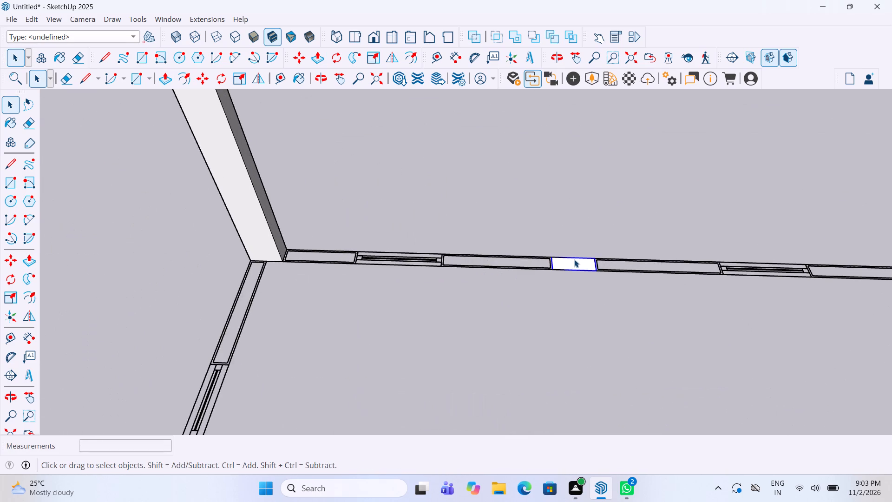
{"action": "left_click", "coordinate": [574, 259]}
{"action": "key", "text": "p"}
{"action": "double_click", "coordinate": [576, 264]}
{"action": "key", "text": "space"}
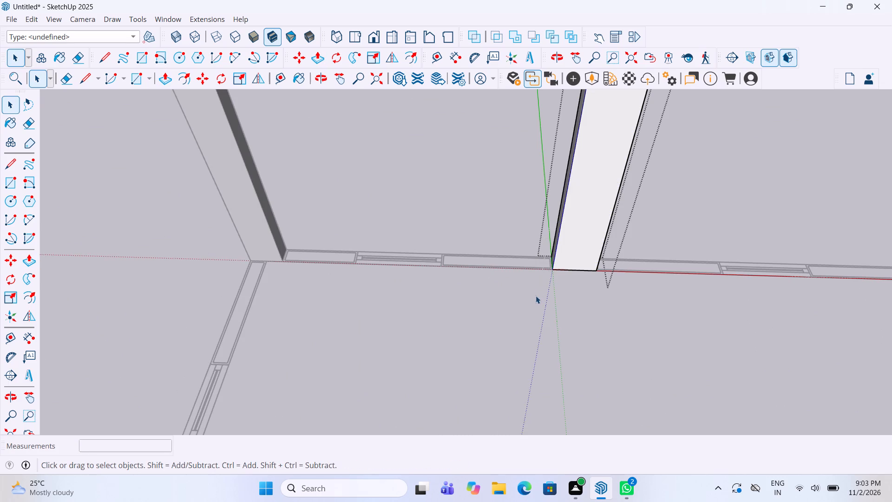
{"action": "left_click", "coordinate": [536, 296]}
Inside its group, extrude the third plan's other rear corner column, on the toilet side, up the same 10'.
{"action": "scroll", "coordinate": [452, 324], "scroll_direction": "down", "scroll_amount": 10}
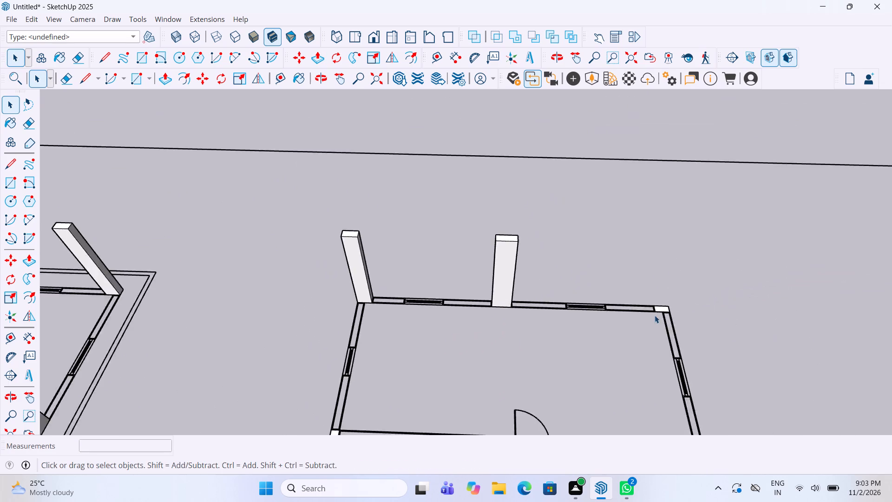
{"action": "scroll", "coordinate": [679, 309], "scroll_direction": "up", "scroll_amount": 9}
{"action": "double_click", "coordinate": [630, 304]}
{"action": "key", "text": "p"}
{"action": "double_click", "coordinate": [644, 307]}
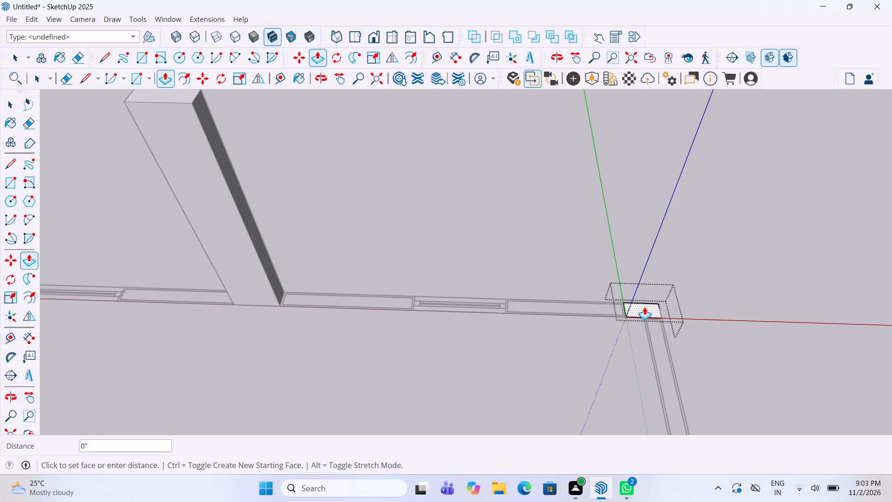
{"action": "key", "text": "space"}
{"action": "left_click", "coordinate": [719, 271]}
Inside its group, extrude the third plan's side wall column beside the rear washbasin, at the rear room's dividing wall, up the same 10'.
{"action": "scroll", "coordinate": [561, 257], "scroll_direction": "down", "scroll_amount": 10}
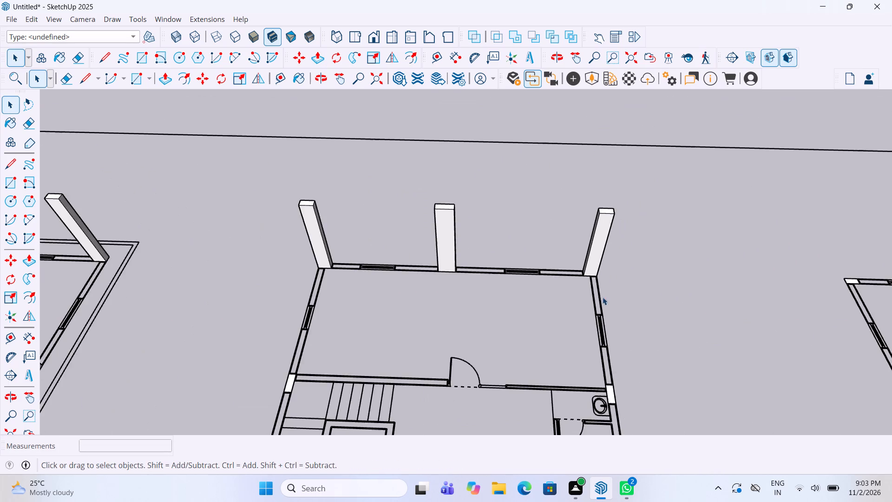
{"action": "scroll", "coordinate": [623, 394], "scroll_direction": "up", "scroll_amount": 9}
{"action": "triple_click", "coordinate": [596, 396]}
{"action": "key", "text": "p"}
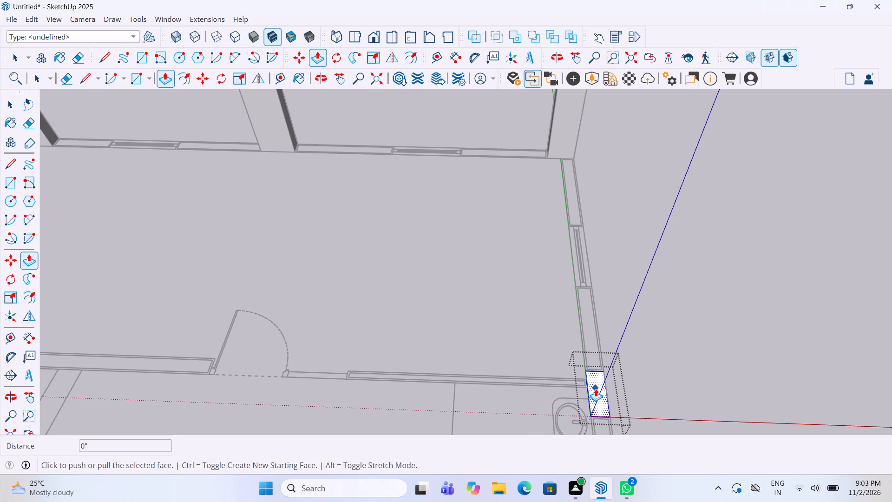
{"action": "double_click", "coordinate": [596, 389]}
{"action": "key", "text": "space"}
{"action": "left_click", "coordinate": [705, 321]}
Inside its group, extrude the third plan's outer wall column at the staircase's rear wall up the same 10'.
{"action": "scroll", "coordinate": [636, 259], "scroll_direction": "down", "scroll_amount": 7}
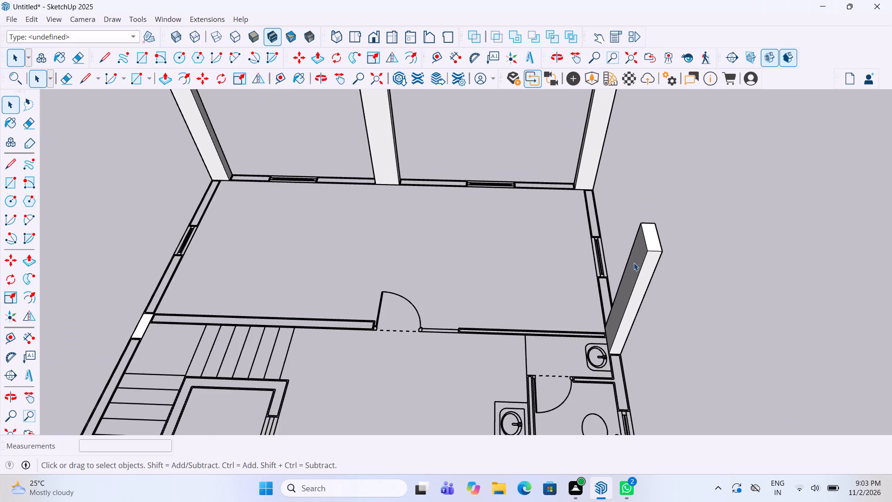
{"action": "scroll", "coordinate": [634, 263], "scroll_direction": "down", "scroll_amount": 5}
{"action": "scroll", "coordinate": [270, 306], "scroll_direction": "up", "scroll_amount": 9}
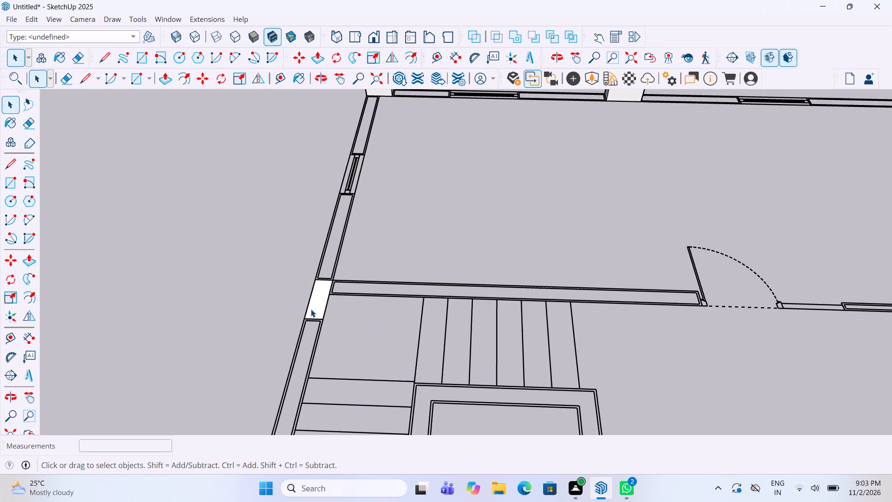
{"action": "double_click", "coordinate": [311, 309]}
{"action": "key", "text": "p"}
{"action": "double_click", "coordinate": [314, 304]}
{"action": "key", "text": "space"}
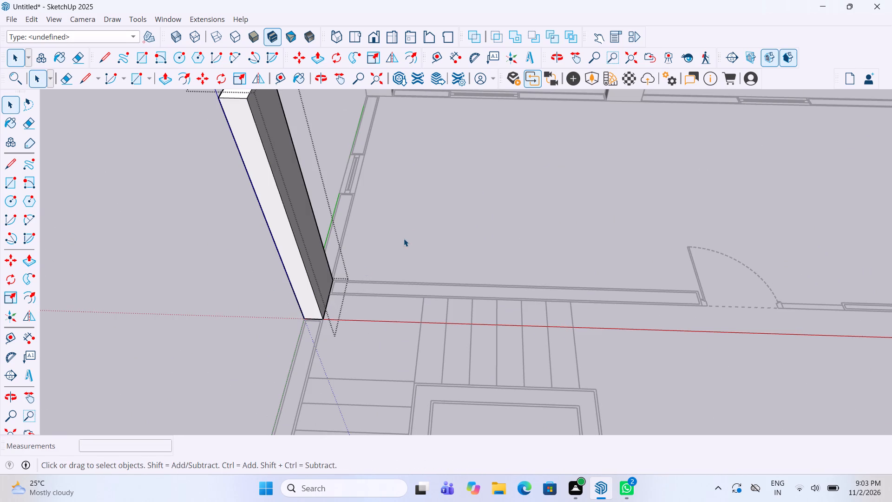
{"action": "left_click", "coordinate": [405, 238]}
Inside its group, extrude the third plan's outer wall column at the staircase's front wall up the same 10'.
{"action": "scroll", "coordinate": [401, 229], "scroll_direction": "down", "scroll_amount": 7}
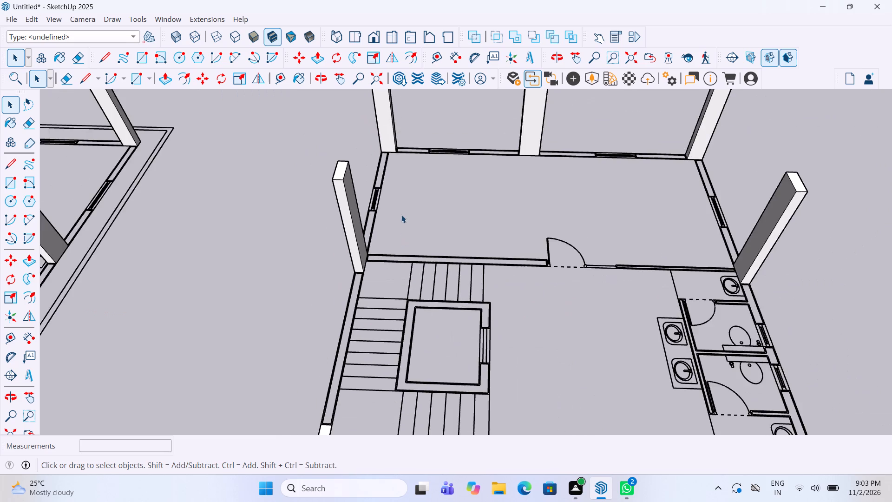
{"action": "scroll", "coordinate": [408, 166], "scroll_direction": "down", "scroll_amount": 6}
{"action": "scroll", "coordinate": [364, 330], "scroll_direction": "up", "scroll_amount": 12}
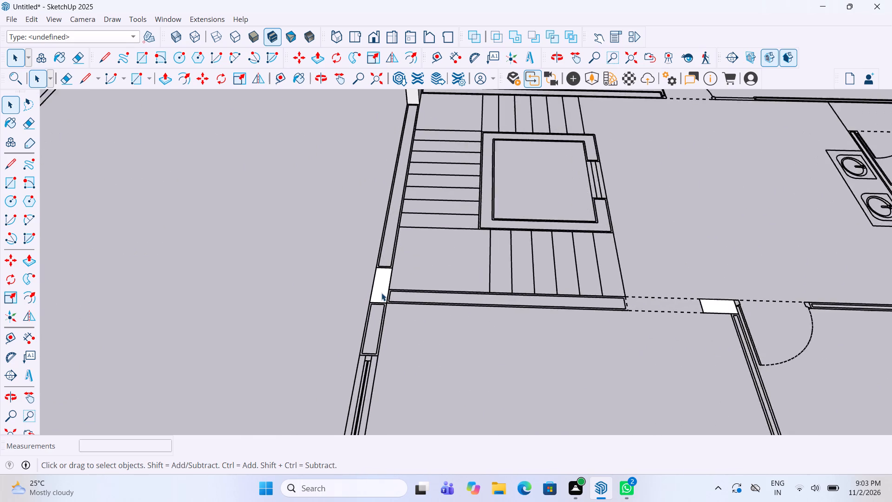
{"action": "scroll", "coordinate": [381, 293], "scroll_direction": "up", "scroll_amount": 1}
{"action": "double_click", "coordinate": [381, 293]}
{"action": "key", "text": "p"}
{"action": "double_click", "coordinate": [385, 278]}
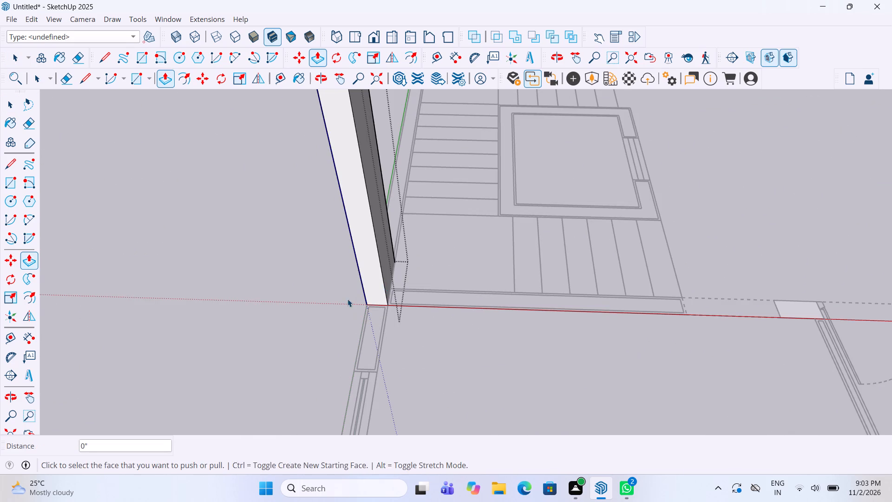
{"action": "key", "text": "space"}
{"action": "left_click", "coordinate": [318, 304]}
Inside its group, extrude the third plan's interior column beside the front room door up the same 10'.
{"action": "scroll", "coordinate": [400, 252], "scroll_direction": "down", "scroll_amount": 12}
{"action": "scroll", "coordinate": [531, 257], "scroll_direction": "up", "scroll_amount": 10}
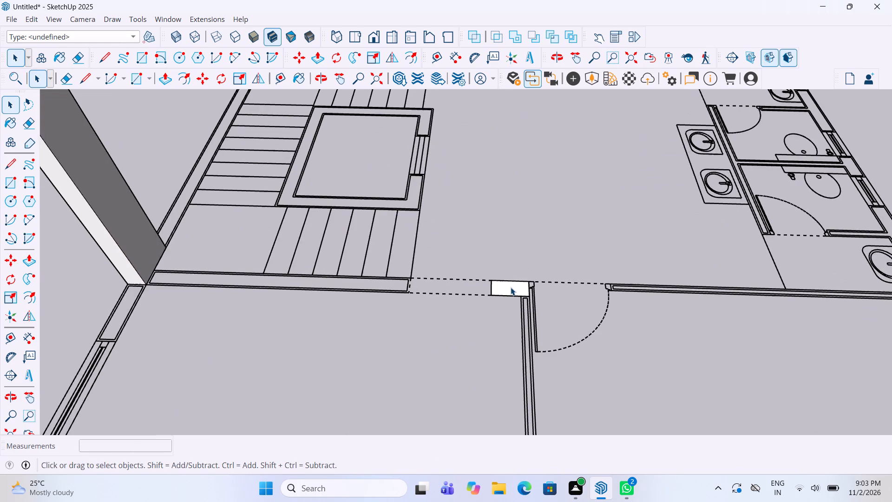
{"action": "double_click", "coordinate": [511, 287]}
{"action": "key", "text": "p"}
{"action": "double_click", "coordinate": [513, 286]}
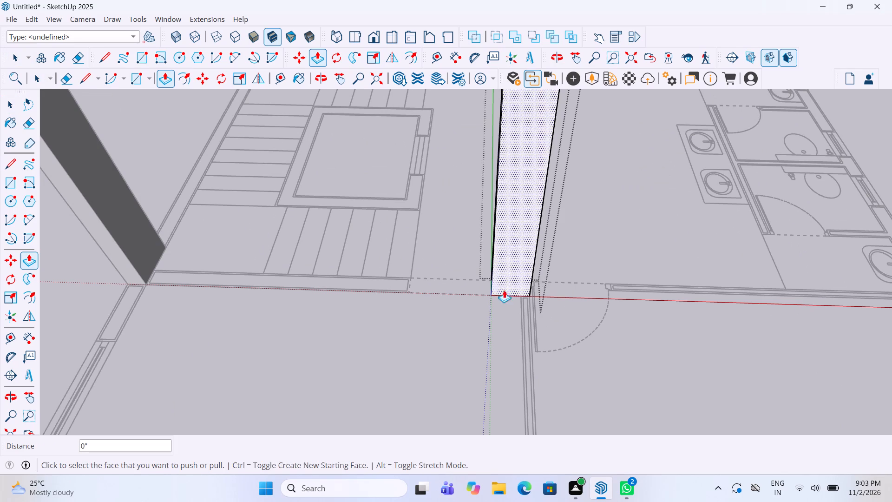
Inside its group, extrude the third plan's side wall column beside the front washbasin, at the front room's wall, up the same 10'.
{"action": "key", "text": "space"}
{"action": "left_click", "coordinate": [426, 333]}
{"action": "scroll", "coordinate": [396, 298], "scroll_direction": "down", "scroll_amount": 11}
{"action": "scroll", "coordinate": [584, 287], "scroll_direction": "up", "scroll_amount": 9}
{"action": "double_click", "coordinate": [576, 300]}
{"action": "key", "text": "p"}
{"action": "double_click", "coordinate": [575, 297]}
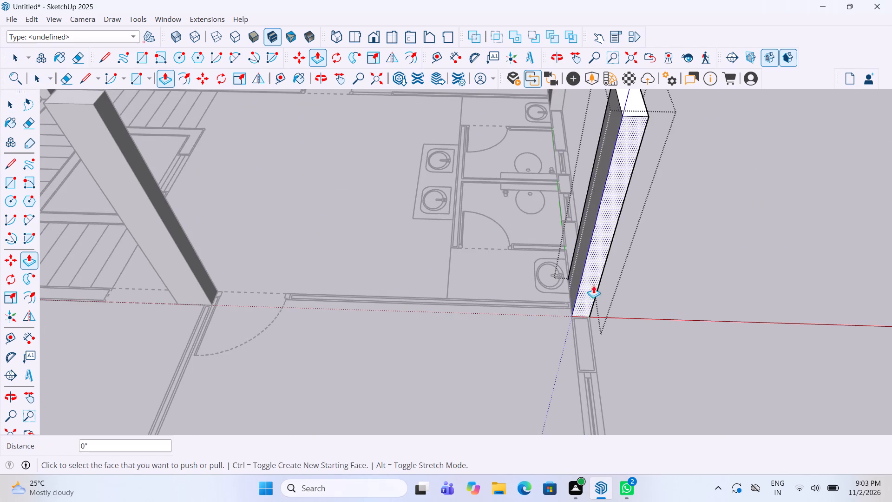
{"action": "key", "text": "space"}
{"action": "left_click", "coordinate": [643, 267]}
Inside its group, extrude the third plan's front room side wall column on the washroom side up the same 10'.
{"action": "scroll", "coordinate": [584, 270], "scroll_direction": "down", "scroll_amount": 11}
{"action": "scroll", "coordinate": [571, 374], "scroll_direction": "up", "scroll_amount": 8}
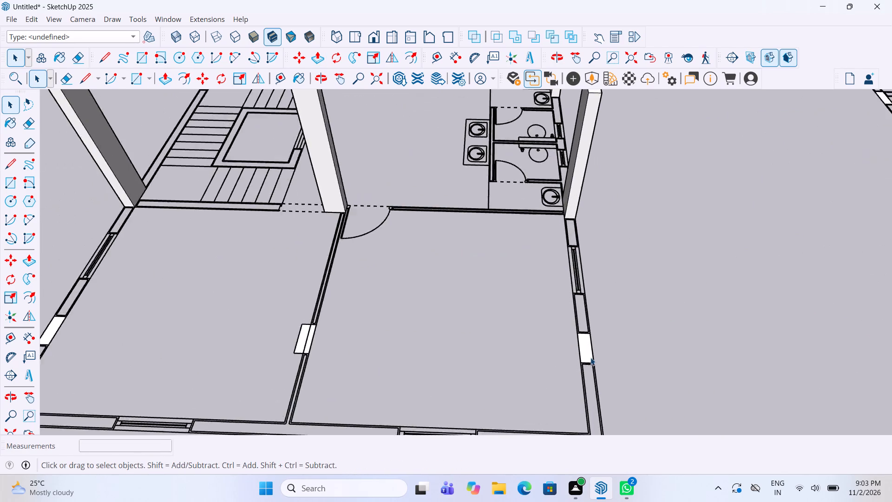
{"action": "scroll", "coordinate": [590, 357], "scroll_direction": "up", "scroll_amount": 2}
{"action": "double_click", "coordinate": [589, 346]}
{"action": "key", "text": "p"}
{"action": "double_click", "coordinate": [586, 339]}
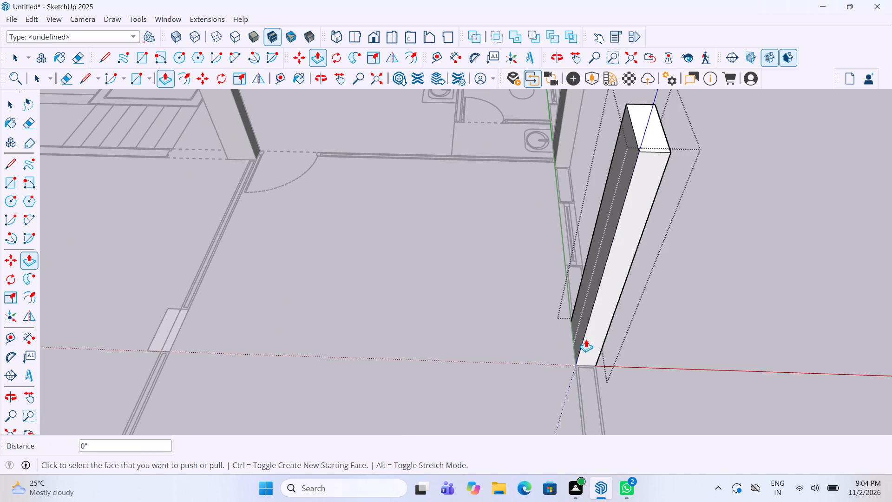
{"action": "key", "text": "space"}
{"action": "left_click", "coordinate": [641, 311]}
Inside its group, extrude the third plan's column in the wall dividing the two front rooms up the same 10'.
{"action": "scroll", "coordinate": [641, 311], "scroll_direction": "down", "scroll_amount": 6}
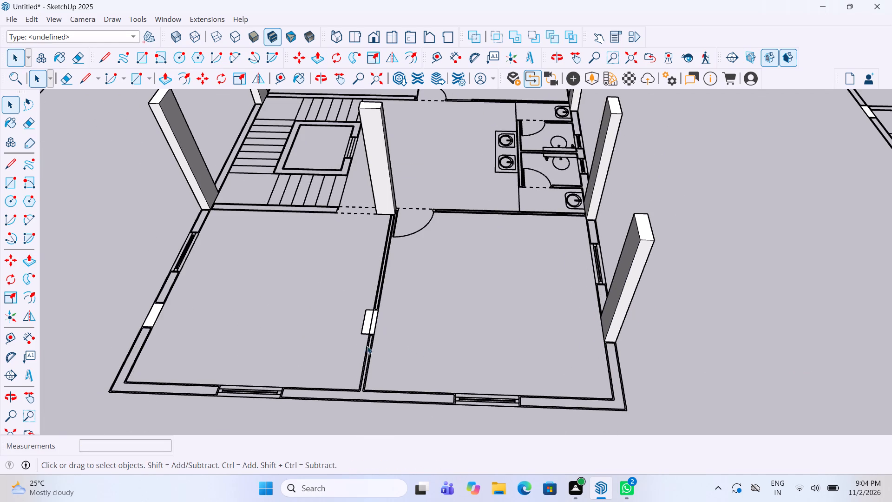
{"action": "scroll", "coordinate": [357, 343], "scroll_direction": "up", "scroll_amount": 8}
{"action": "double_click", "coordinate": [375, 312]}
{"action": "key", "text": "p"}
{"action": "double_click", "coordinate": [377, 306]}
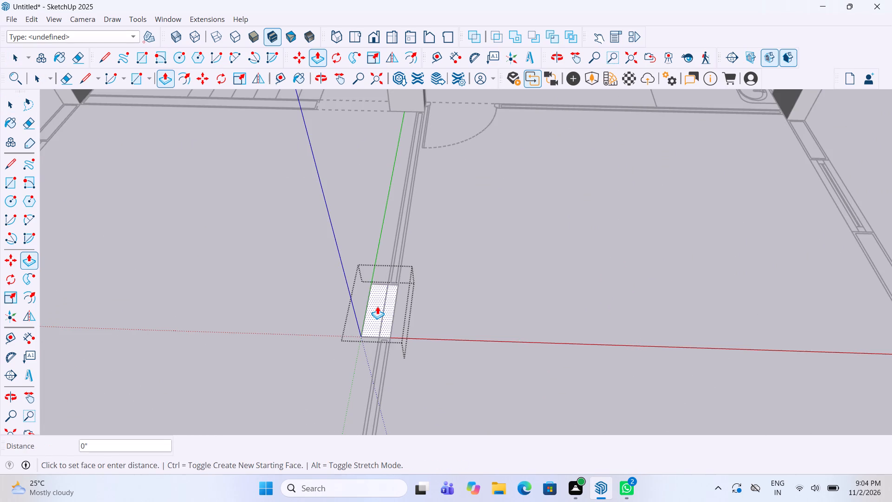
{"action": "key", "text": "space"}
{"action": "left_click", "coordinate": [543, 285]}
Inside its group, extrude the third plan's front room outer wall column on the staircase side up the same 10'.
{"action": "scroll", "coordinate": [572, 291], "scroll_direction": "down", "scroll_amount": 11}
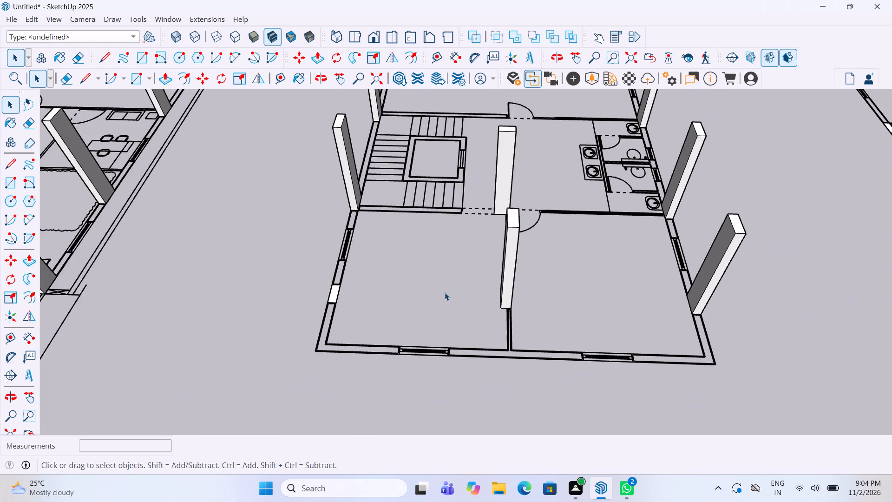
{"action": "scroll", "coordinate": [343, 290], "scroll_direction": "up", "scroll_amount": 9}
{"action": "double_click", "coordinate": [329, 301]}
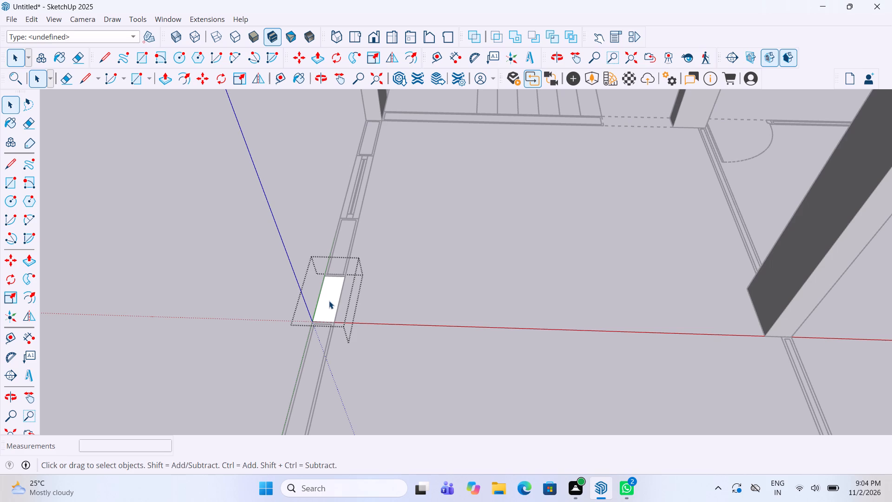
{"action": "key", "text": "p"}
{"action": "double_click", "coordinate": [326, 299]}
{"action": "key", "text": "space"}
{"action": "left_click", "coordinate": [463, 267]}
Inside its group, extrude the fourth plan's rear corner column on the staircase side up the same 10'.
{"action": "scroll", "coordinate": [342, 277], "scroll_direction": "down", "scroll_amount": 12}
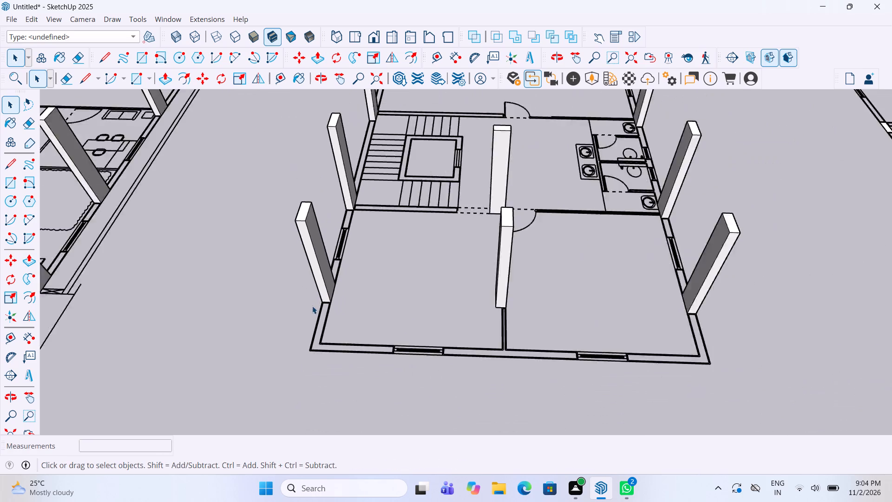
{"action": "scroll", "coordinate": [312, 306], "scroll_direction": "down", "scroll_amount": 19}
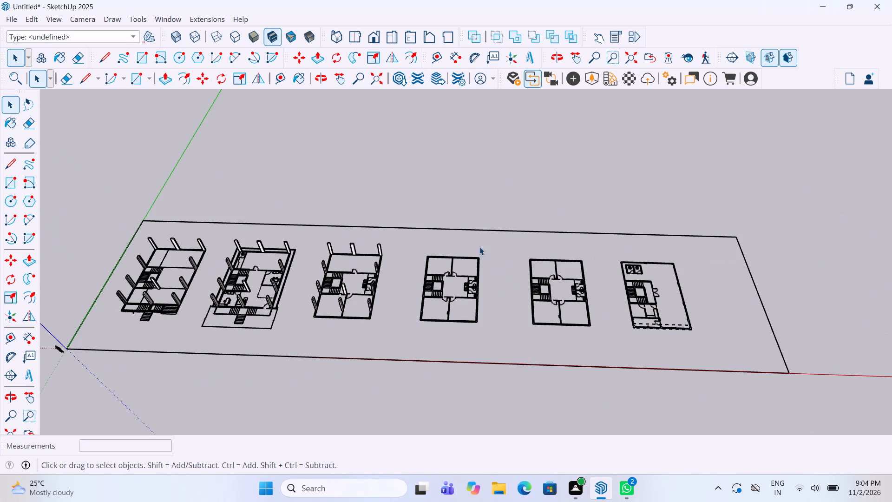
{"action": "scroll", "coordinate": [479, 247], "scroll_direction": "up", "scroll_amount": 1}
{"action": "scroll", "coordinate": [415, 260], "scroll_direction": "up", "scroll_amount": 2}
{"action": "middle_click_drag", "start_coordinate": [414, 260], "coordinate": [412, 301]}
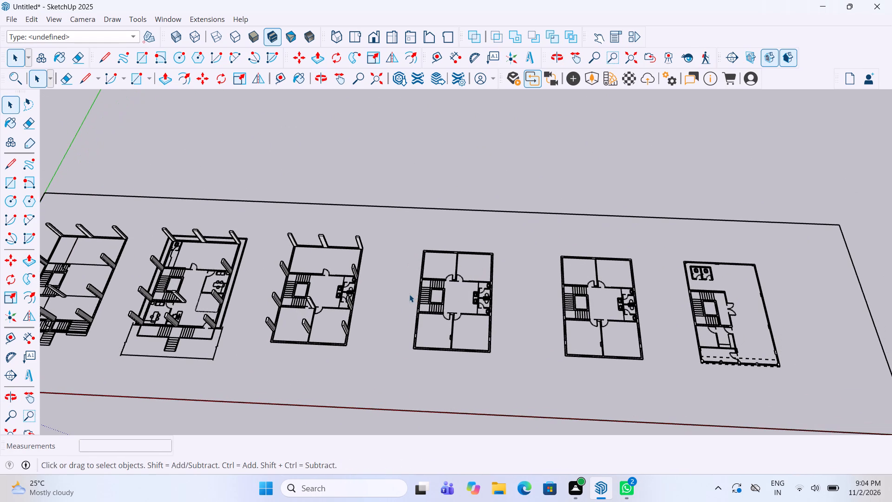
{"action": "scroll", "coordinate": [429, 240], "scroll_direction": "up", "scroll_amount": 7}
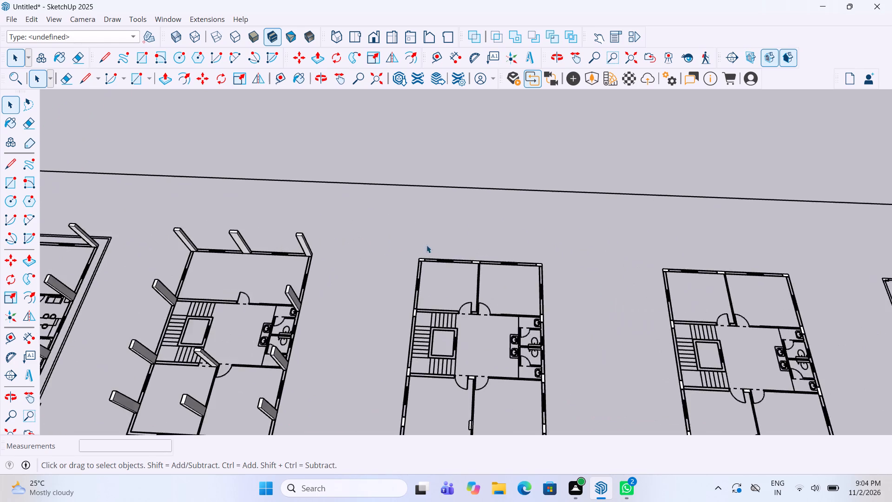
{"action": "scroll", "coordinate": [426, 245], "scroll_direction": "up", "scroll_amount": 19}
{"action": "left_click", "coordinate": [414, 263]}
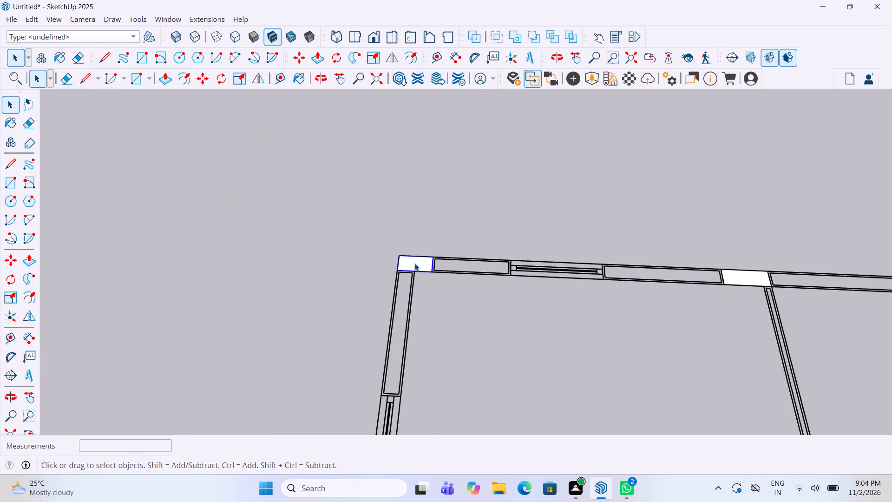
{"action": "double_click", "coordinate": [414, 263]}
{"action": "key", "text": "p"}
{"action": "double_click", "coordinate": [420, 258]}
{"action": "key", "text": "space"}
{"action": "left_click", "coordinate": [358, 304]}
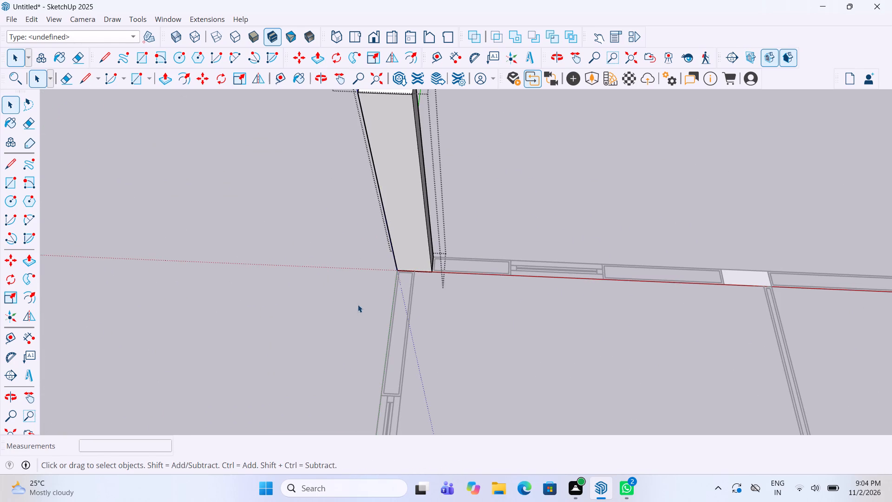
Inside its group, extrude the fourth plan's rear wall column at the rear rooms' dividing wall up the same 10'.
{"action": "scroll", "coordinate": [350, 302], "scroll_direction": "down", "scroll_amount": 5}
{"action": "scroll", "coordinate": [666, 268], "scroll_direction": "up", "scroll_amount": 4}
{"action": "double_click", "coordinate": [576, 297]}
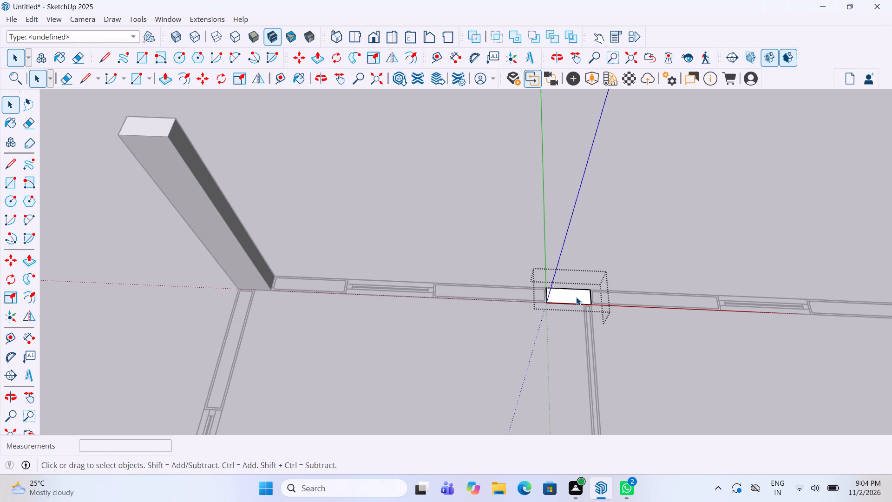
{"action": "key", "text": "p"}
{"action": "double_click", "coordinate": [577, 292]}
{"action": "key", "text": "space"}
{"action": "left_click", "coordinate": [495, 335]}
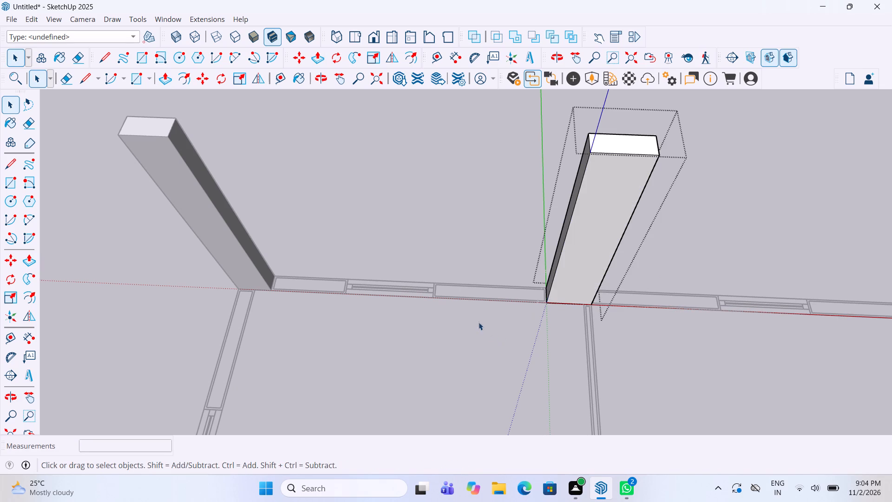
Inside its group, extrude the fourth plan's rear corner column on the washroom side up the same 10'.
{"action": "scroll", "coordinate": [384, 287], "scroll_direction": "down", "scroll_amount": 10}
{"action": "scroll", "coordinate": [626, 294], "scroll_direction": "up", "scroll_amount": 9}
{"action": "left_click", "coordinate": [597, 268]}
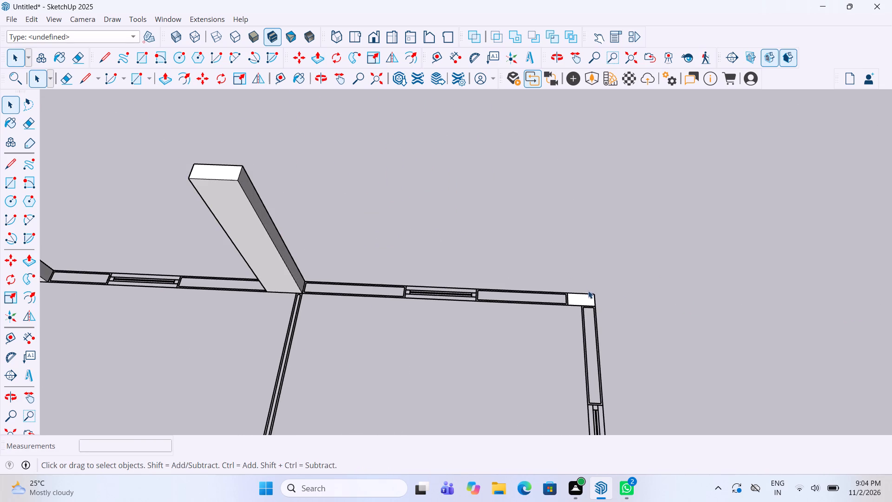
{"action": "left_click", "coordinate": [587, 295]}
{"action": "double_click", "coordinate": [587, 298]}
{"action": "key", "text": "p"}
{"action": "double_click", "coordinate": [587, 298]}
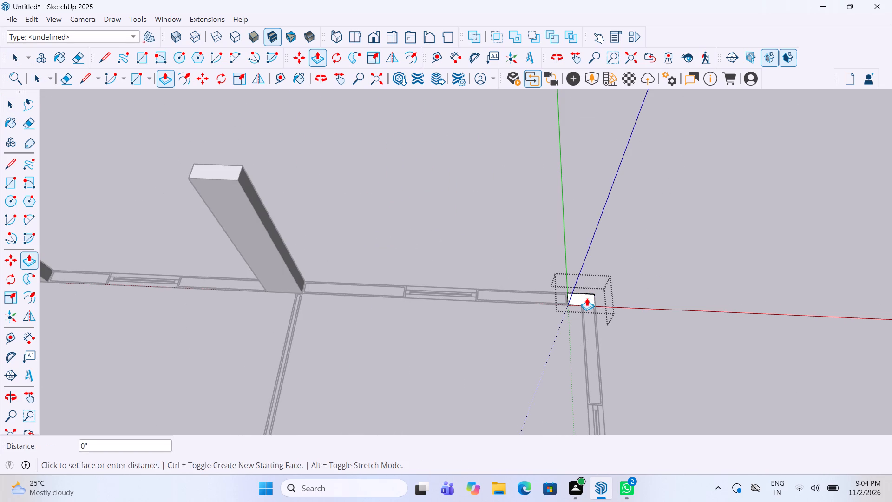
{"action": "key", "text": "space"}
{"action": "left_click", "coordinate": [666, 277]}
Inside its group, extrude the fourth plan's side wall column beside the rear washbasin up the same 10'.
{"action": "scroll", "coordinate": [571, 230], "scroll_direction": "down", "scroll_amount": 6}
{"action": "scroll", "coordinate": [522, 269], "scroll_direction": "down", "scroll_amount": 3}
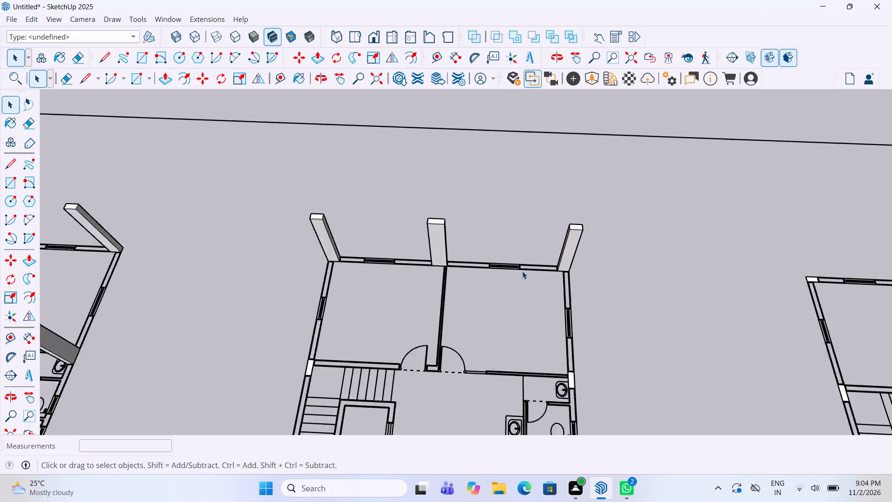
{"action": "scroll", "coordinate": [522, 271], "scroll_direction": "down", "scroll_amount": 2}
{"action": "scroll", "coordinate": [557, 358], "scroll_direction": "up", "scroll_amount": 10}
{"action": "double_click", "coordinate": [567, 352]}
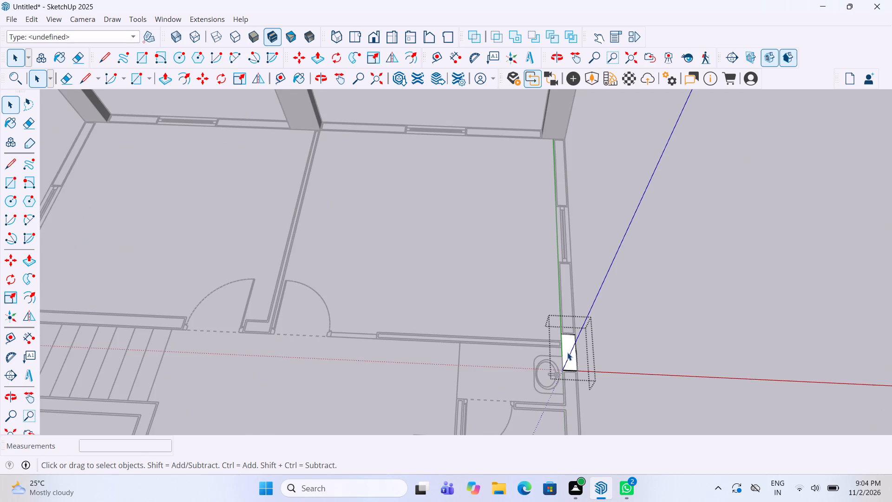
{"action": "key", "text": "p"}
{"action": "double_click", "coordinate": [572, 348]}
{"action": "key", "text": "space"}
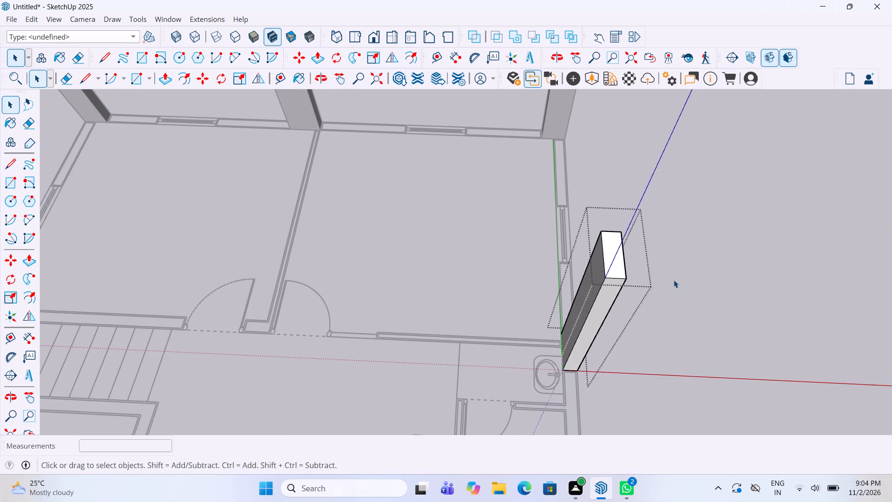
{"action": "left_click", "coordinate": [674, 280]}
Inside its group, extrude the fourth plan's outer wall column at the staircase's rear wall up the same 10'.
{"action": "scroll", "coordinate": [607, 243], "scroll_direction": "down", "scroll_amount": 5}
{"action": "scroll", "coordinate": [559, 278], "scroll_direction": "down", "scroll_amount": 6}
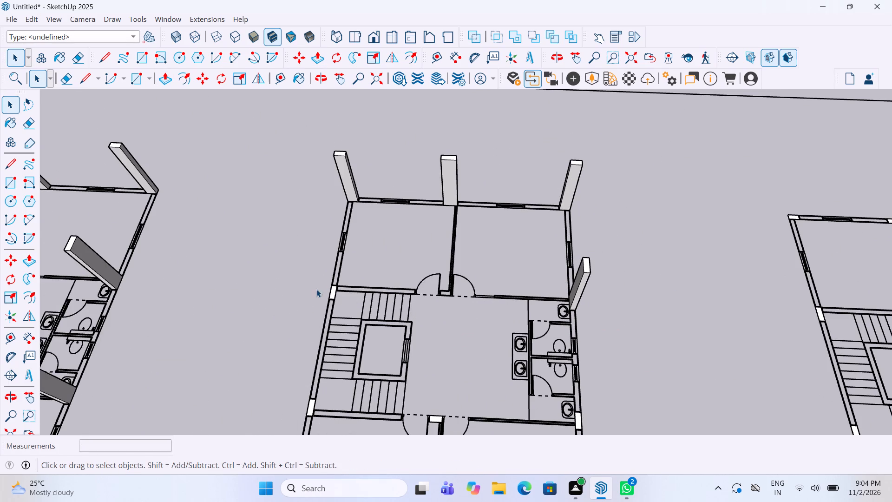
{"action": "middle_click_drag", "start_coordinate": [319, 291], "coordinate": [347, 294]}
{"action": "scroll", "coordinate": [348, 295], "scroll_direction": "up", "scroll_amount": 8}
{"action": "double_click", "coordinate": [328, 313]}
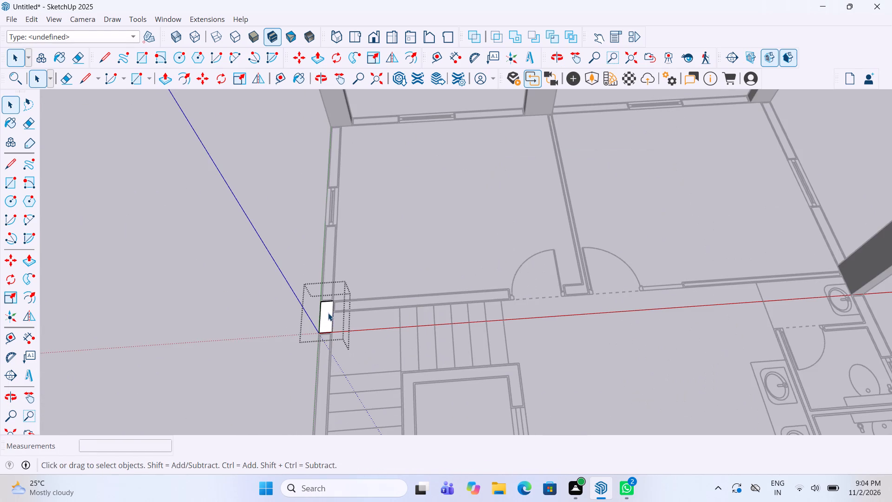
{"action": "key", "text": "p"}
{"action": "double_click", "coordinate": [325, 317]}
{"action": "key", "text": "space"}
{"action": "left_click", "coordinate": [421, 249]}
Inside its group, extrude the fourth plan's outer wall column at the staircase's front wall up the same 10'.
{"action": "scroll", "coordinate": [432, 227], "scroll_direction": "down", "scroll_amount": 6}
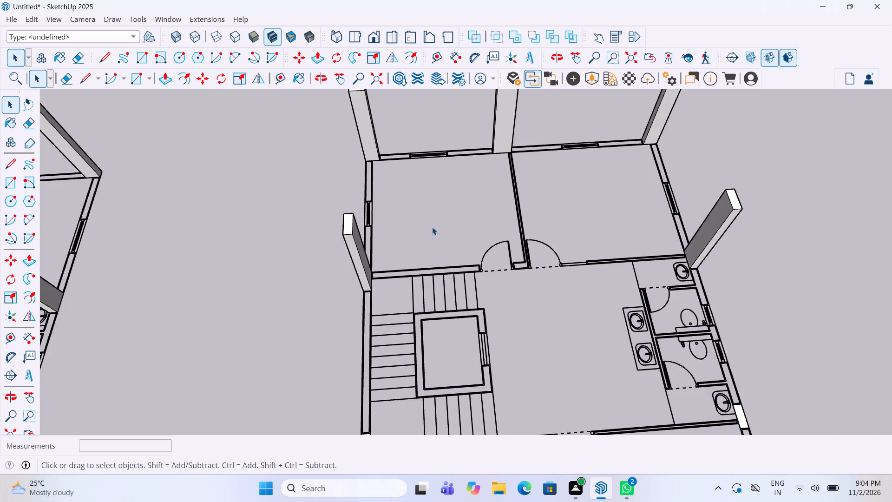
{"action": "scroll", "coordinate": [432, 227], "scroll_direction": "down", "scroll_amount": 6}
{"action": "scroll", "coordinate": [386, 384], "scroll_direction": "up", "scroll_amount": 11}
{"action": "double_click", "coordinate": [397, 337]}
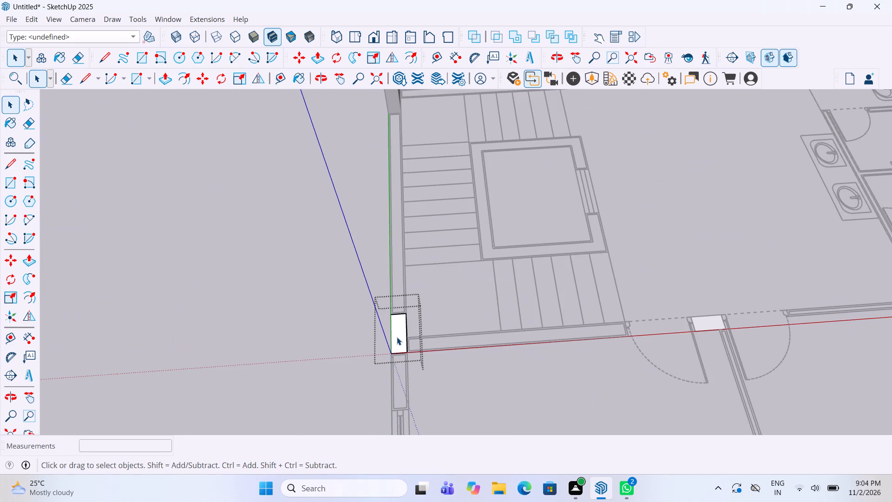
{"action": "key", "text": "p"}
{"action": "double_click", "coordinate": [394, 332]}
{"action": "key", "text": "space"}
{"action": "left_click", "coordinate": [456, 298]}
Inside its group, extrude the fourth plan's interior column between the two front room doors up the same 10'.
{"action": "scroll", "coordinate": [409, 270], "scroll_direction": "down", "scroll_amount": 6}
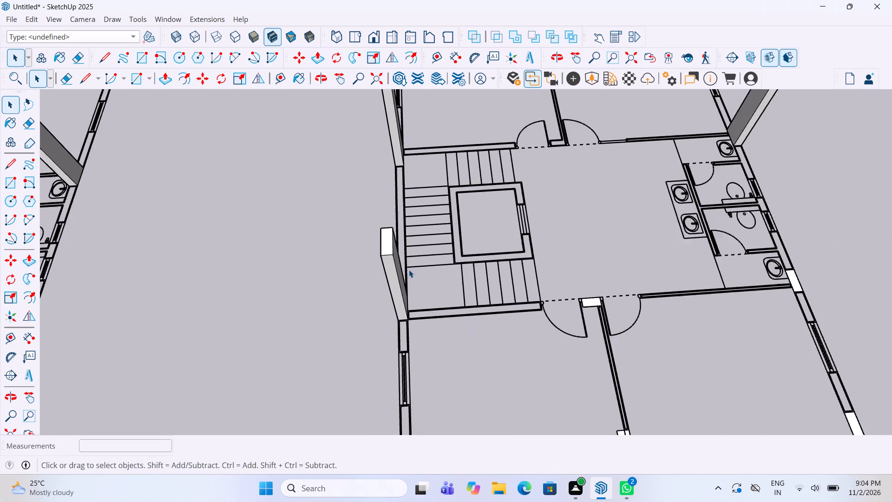
{"action": "scroll", "coordinate": [409, 270], "scroll_direction": "down", "scroll_amount": 5}
{"action": "scroll", "coordinate": [521, 283], "scroll_direction": "up", "scroll_amount": 10}
{"action": "double_click", "coordinate": [503, 291]}
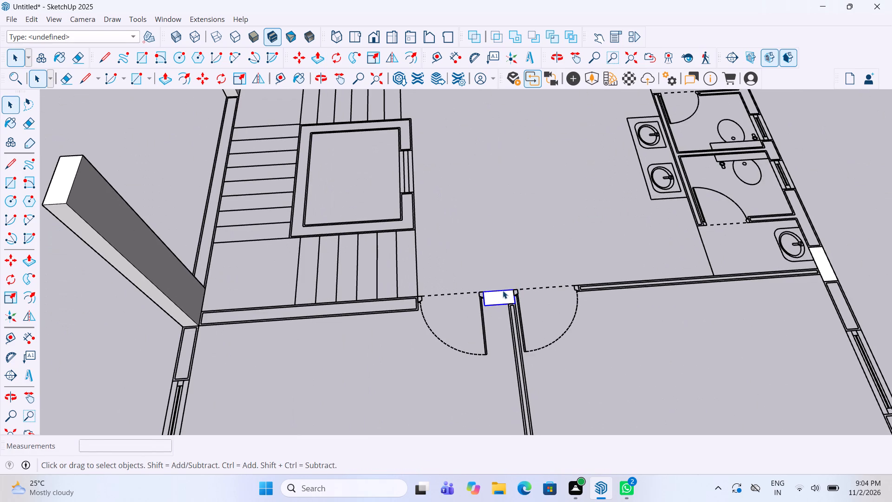
{"action": "key", "text": "p"}
{"action": "double_click", "coordinate": [496, 294]}
{"action": "key", "text": "space"}
{"action": "left_click", "coordinate": [480, 319]}
Inside its group, extrude the fourth plan's side wall column beside the front washbasin 10' up, level with the top of the neighbouring interior column.
{"action": "scroll", "coordinate": [461, 320], "scroll_direction": "down", "scroll_amount": 5}
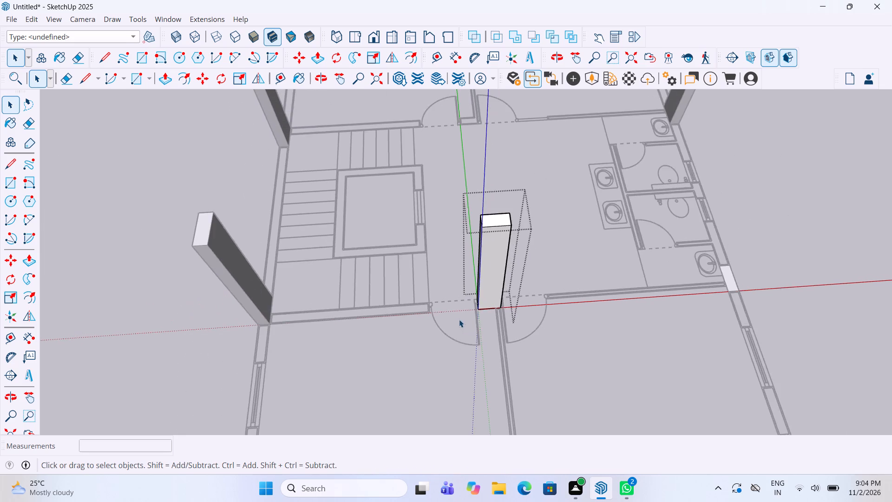
{"action": "scroll", "coordinate": [459, 319], "scroll_direction": "down", "scroll_amount": 6}
{"action": "scroll", "coordinate": [615, 288], "scroll_direction": "up", "scroll_amount": 4}
{"action": "left_click", "coordinate": [708, 282]}
{"action": "scroll", "coordinate": [694, 282], "scroll_direction": "up", "scroll_amount": 5}
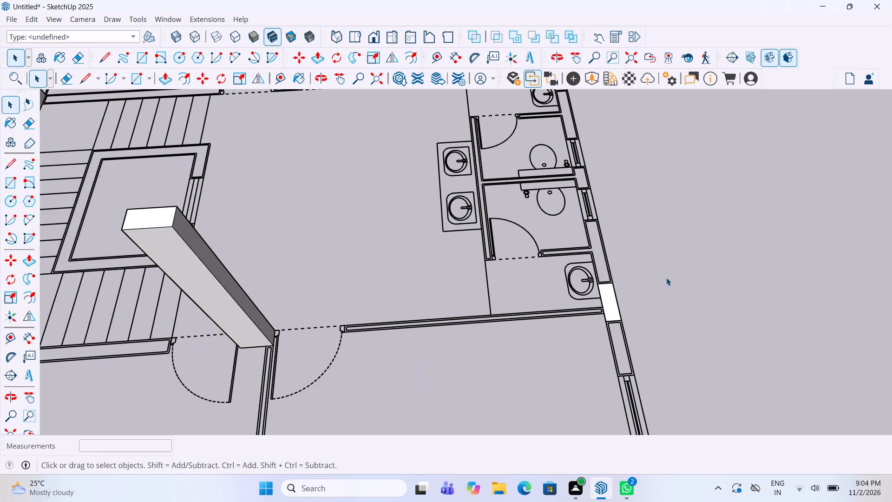
{"action": "double_click", "coordinate": [606, 298]}
{"action": "key", "text": "p"}
{"action": "left_click", "coordinate": [606, 298]}
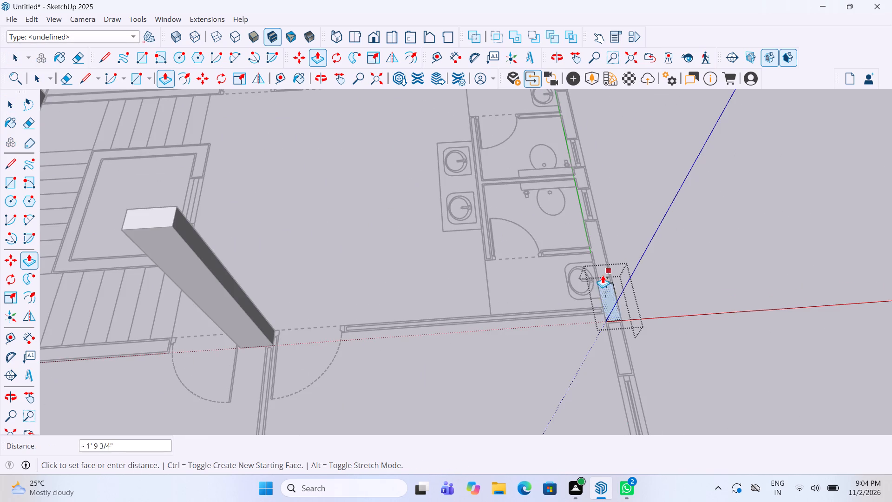
{"action": "scroll", "coordinate": [606, 268], "scroll_direction": "down", "scroll_amount": 6}
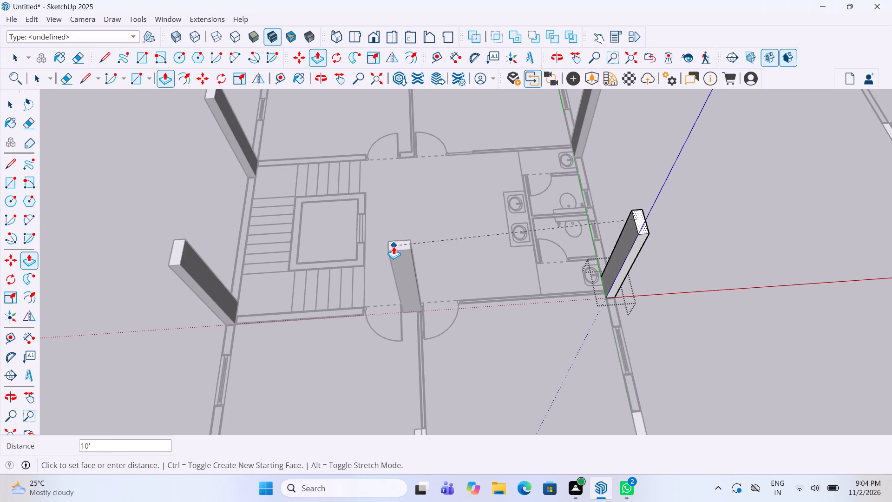
{"action": "left_click", "coordinate": [394, 246]}
{"action": "key", "text": "space"}
{"action": "left_click", "coordinate": [787, 286]}
Inside its group, extrude the fourth plan's front room side wall column on the washroom side up the same 10'.
{"action": "scroll", "coordinate": [763, 251], "scroll_direction": "down", "scroll_amount": 6}
{"action": "scroll", "coordinate": [689, 235], "scroll_direction": "down", "scroll_amount": 4}
{"action": "scroll", "coordinate": [723, 320], "scroll_direction": "up", "scroll_amount": 15}
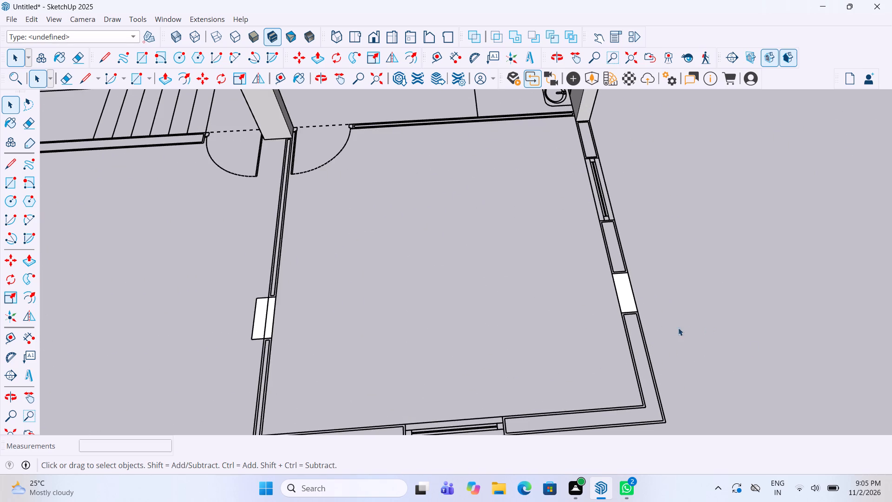
{"action": "double_click", "coordinate": [625, 297]}
{"action": "key", "text": "p"}
{"action": "double_click", "coordinate": [621, 294]}
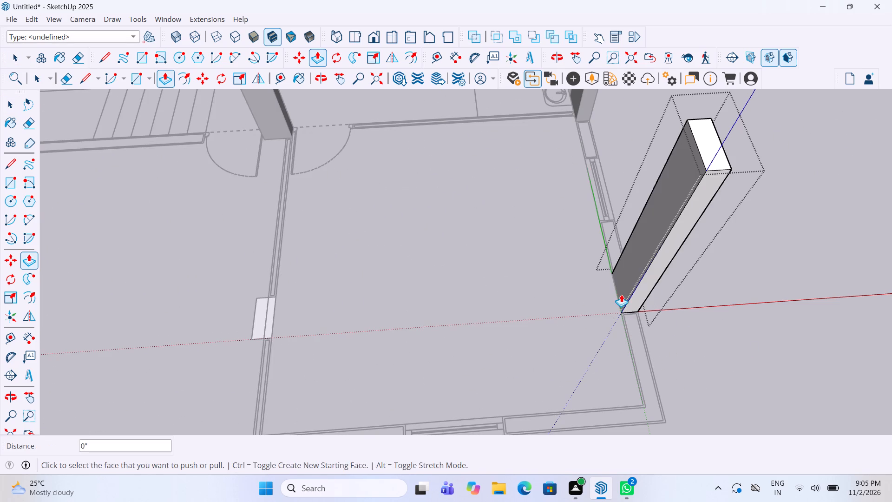
{"action": "key", "text": "space"}
{"action": "left_click", "coordinate": [734, 279]}
Inside its group, extrude the fourth plan's column in the wall dividing the two front rooms up the same 10'.
{"action": "scroll", "coordinate": [734, 279], "scroll_direction": "down", "scroll_amount": 5}
{"action": "scroll", "coordinate": [479, 302], "scroll_direction": "up", "scroll_amount": 3}
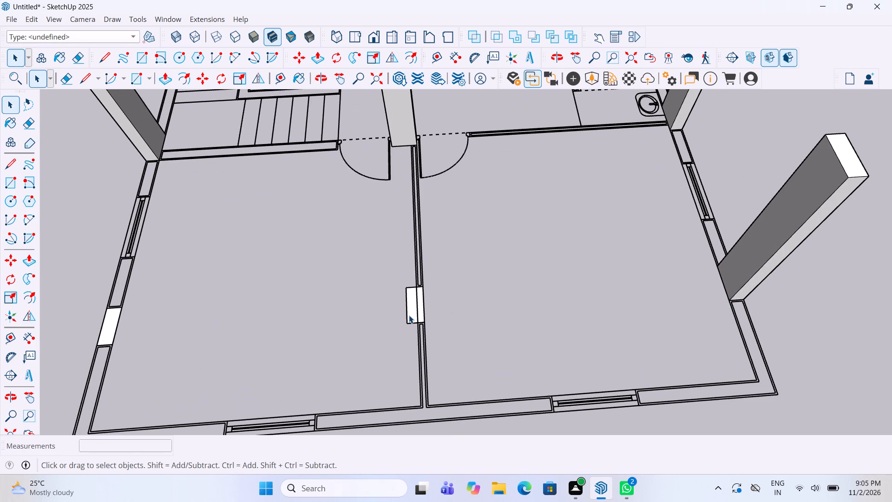
{"action": "double_click", "coordinate": [409, 315]}
{"action": "key", "text": "p"}
{"action": "double_click", "coordinate": [407, 308]}
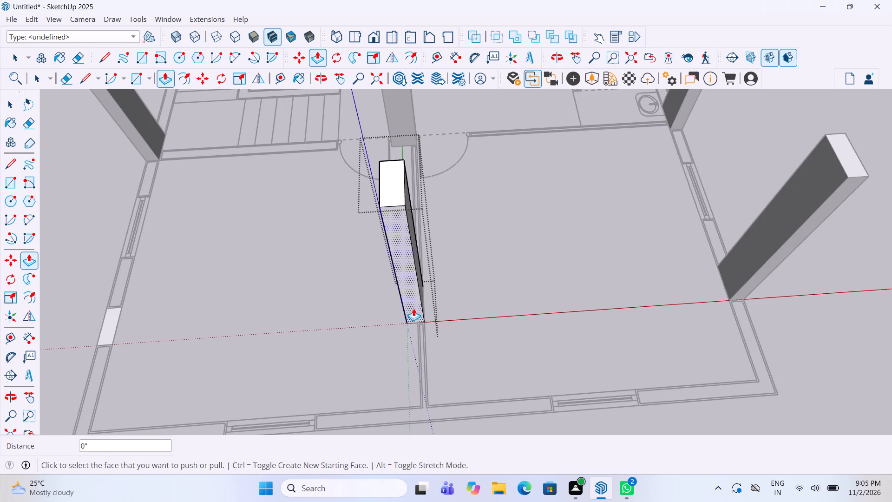
{"action": "key", "text": "space"}
{"action": "left_click", "coordinate": [609, 273]}
Inside its group, extrude the fourth plan's front room side wall column on the staircase side up the same 10'.
{"action": "scroll", "coordinate": [660, 267], "scroll_direction": "down", "scroll_amount": 8}
{"action": "scroll", "coordinate": [389, 309], "scroll_direction": "up", "scroll_amount": 3}
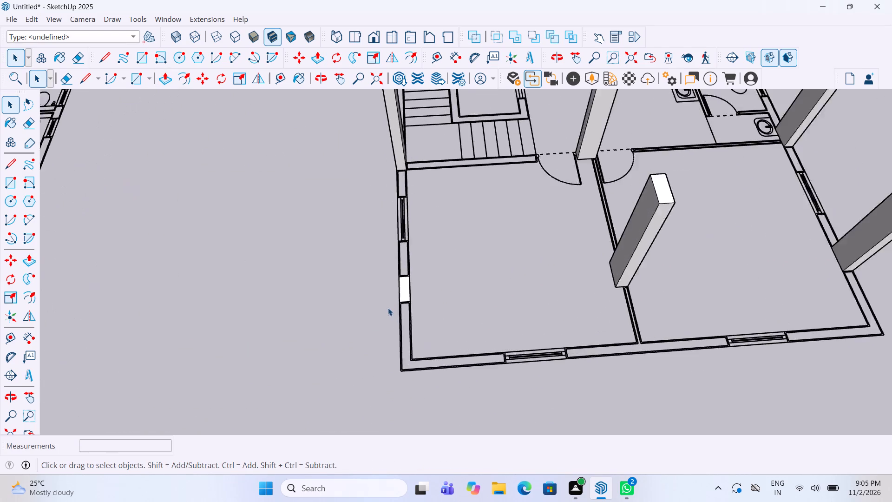
{"action": "scroll", "coordinate": [388, 308], "scroll_direction": "up", "scroll_amount": 7}
{"action": "double_click", "coordinate": [411, 295]}
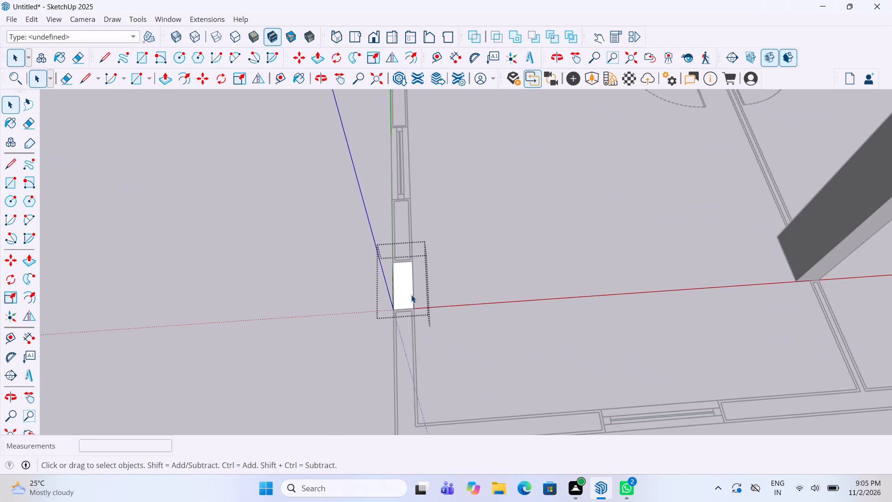
{"action": "key", "text": "p"}
{"action": "double_click", "coordinate": [408, 292]}
{"action": "key", "text": "space"}
{"action": "left_click", "coordinate": [503, 326]}
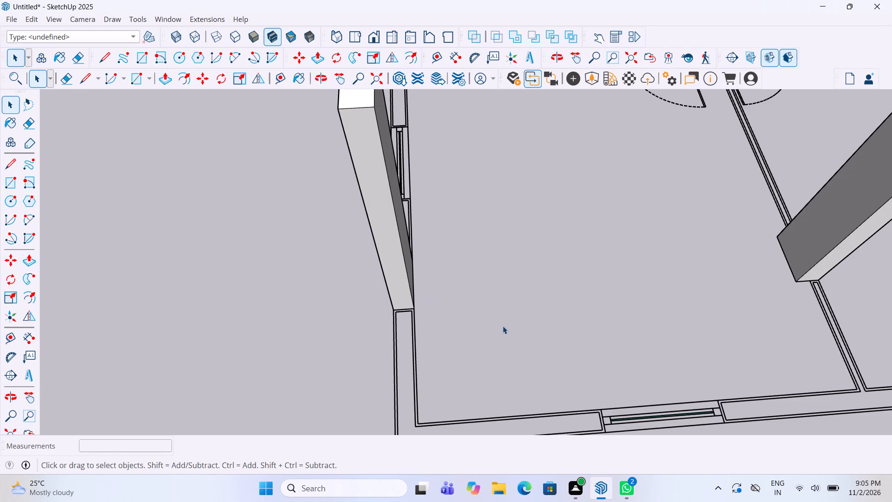
Inside its group, extrude the fifth plan's back corner column on the staircase side up the same 10'.
{"action": "scroll", "coordinate": [501, 326], "scroll_direction": "down", "scroll_amount": 6}
{"action": "scroll", "coordinate": [481, 252], "scroll_direction": "down", "scroll_amount": 20}
{"action": "scroll", "coordinate": [460, 282], "scroll_direction": "down", "scroll_amount": 5}
{"action": "scroll", "coordinate": [686, 165], "scroll_direction": "up", "scroll_amount": 1}
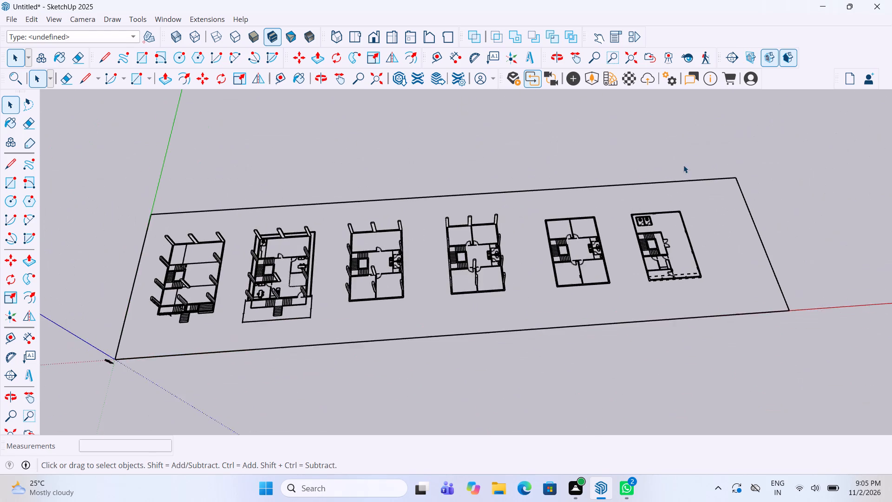
{"action": "scroll", "coordinate": [683, 165], "scroll_direction": "up", "scroll_amount": 3}
{"action": "scroll", "coordinate": [600, 188], "scroll_direction": "up", "scroll_amount": 2}
{"action": "middle_click_drag", "start_coordinate": [600, 188], "coordinate": [575, 170]}
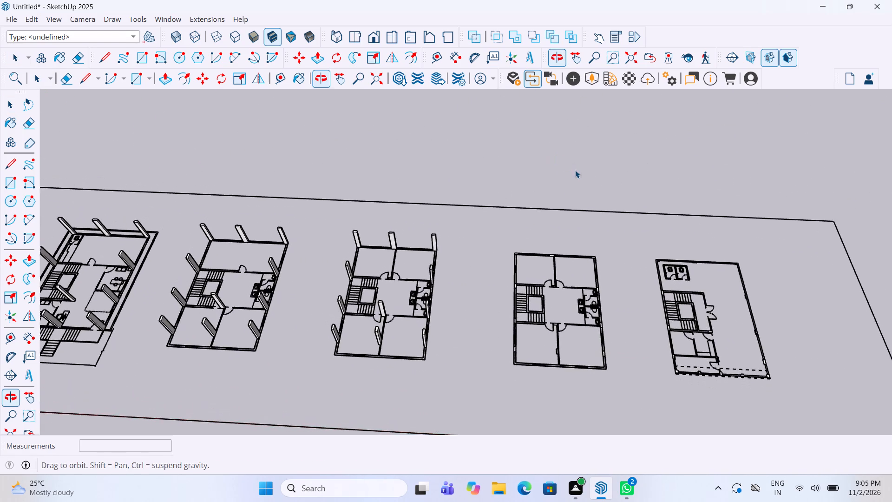
{"action": "scroll", "coordinate": [538, 218], "scroll_direction": "up", "scroll_amount": 20}
{"action": "scroll", "coordinate": [538, 218], "scroll_direction": "up", "scroll_amount": 3}
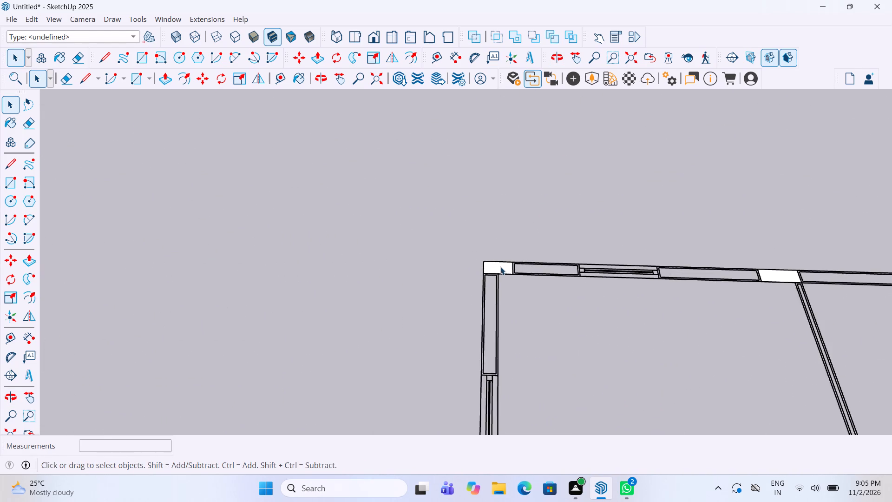
{"action": "left_click", "coordinate": [500, 267]}
{"action": "double_click", "coordinate": [500, 267]}
{"action": "key", "text": "p"}
{"action": "double_click", "coordinate": [498, 270]}
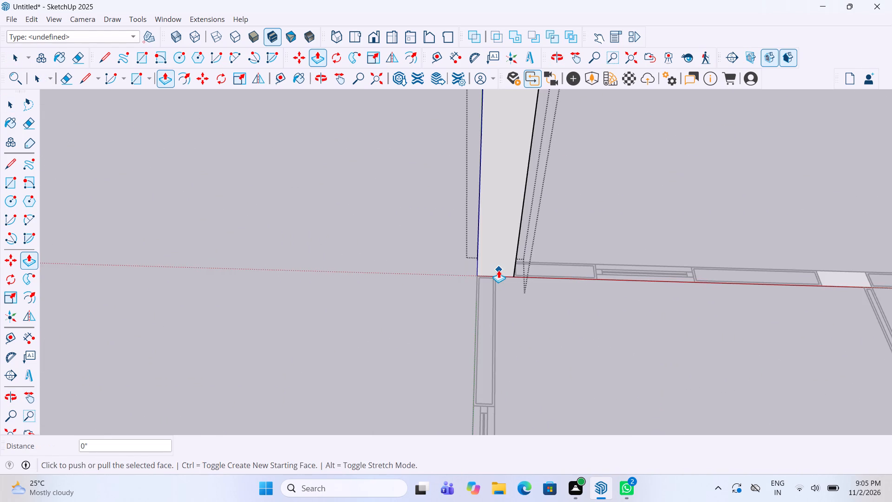
{"action": "key", "text": "space"}
{"action": "left_click", "coordinate": [433, 288]}
Inside its group, extrude the fifth plan's middle back wall column, where the wall between the back rooms meets it, up 10'.
{"action": "scroll", "coordinate": [495, 283], "scroll_direction": "down", "scroll_amount": 6}
{"action": "scroll", "coordinate": [408, 266], "scroll_direction": "down", "scroll_amount": 4}
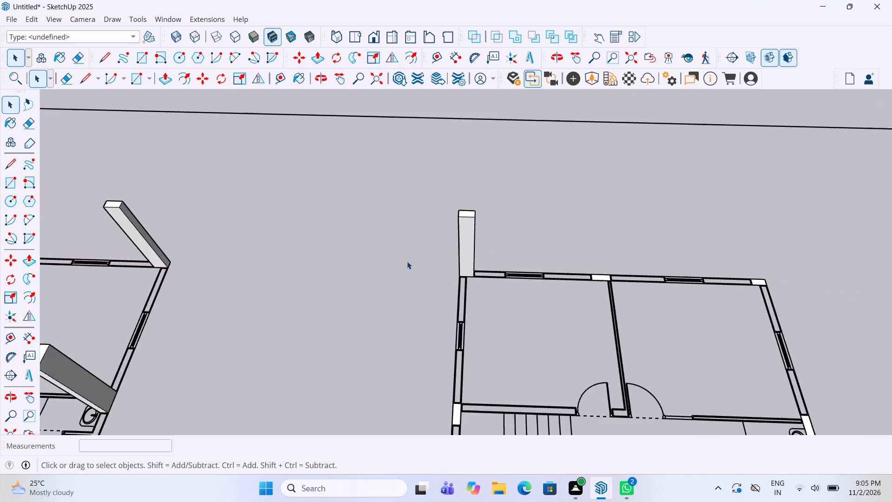
{"action": "scroll", "coordinate": [407, 261], "scroll_direction": "down", "scroll_amount": 3}
{"action": "scroll", "coordinate": [609, 273], "scroll_direction": "up", "scroll_amount": 11}
{"action": "double_click", "coordinate": [529, 271]}
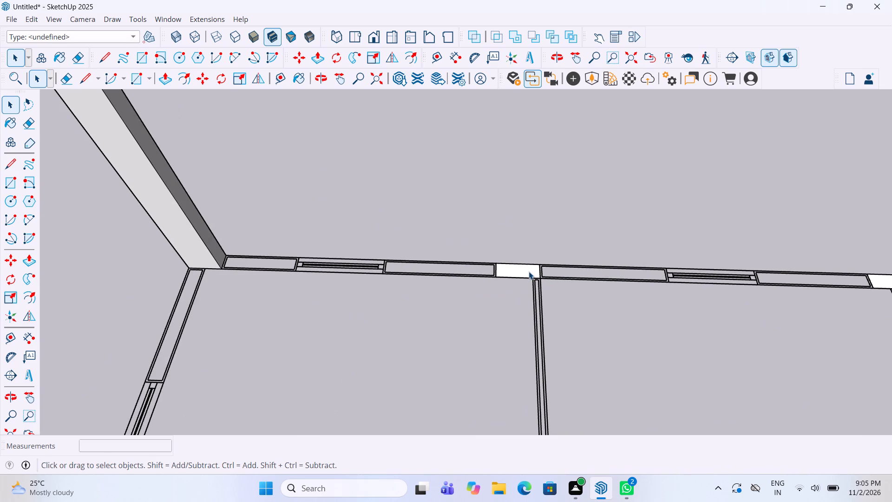
{"action": "key", "text": "p"}
{"action": "double_click", "coordinate": [523, 270]}
{"action": "key", "text": "space"}
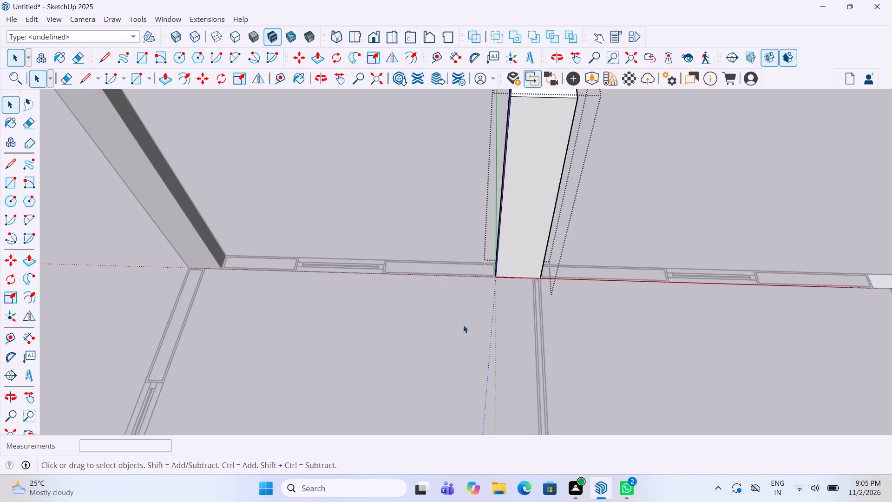
{"action": "left_click", "coordinate": [463, 325]}
Inside its group, extrude the fifth plan's back corner column on the washroom side up the same 10'.
{"action": "scroll", "coordinate": [422, 299], "scroll_direction": "down", "scroll_amount": 8}
{"action": "scroll", "coordinate": [690, 284], "scroll_direction": "up", "scroll_amount": 4}
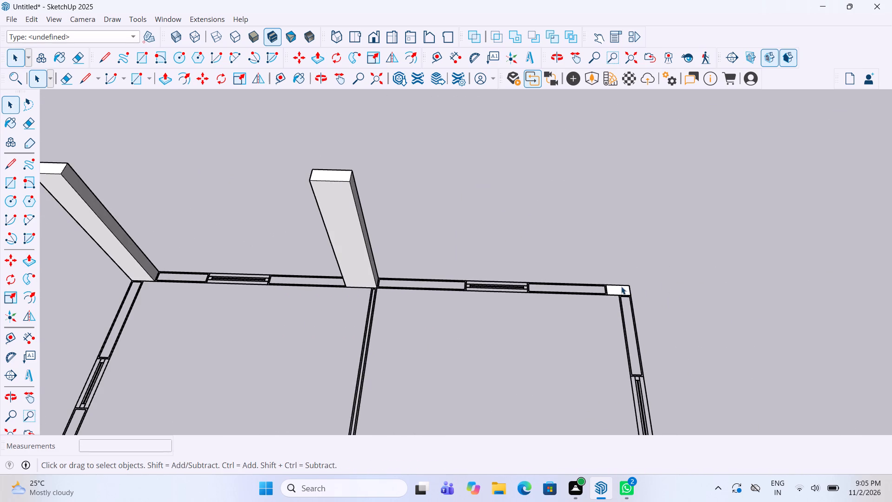
{"action": "double_click", "coordinate": [619, 286]}
{"action": "key", "text": "p"}
{"action": "double_click", "coordinate": [616, 289]}
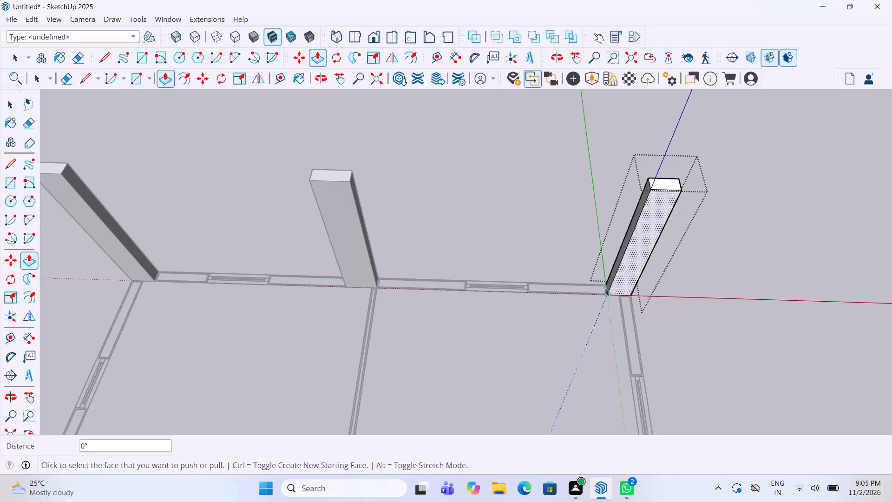
{"action": "key", "text": "space"}
{"action": "left_click", "coordinate": [562, 255]}
Inside its group, extrude the fifth plan's side wall column beside the rear washbasin up the same 10'.
{"action": "scroll", "coordinate": [575, 227], "scroll_direction": "down", "scroll_amount": 10}
{"action": "scroll", "coordinate": [605, 337], "scroll_direction": "up", "scroll_amount": 8}
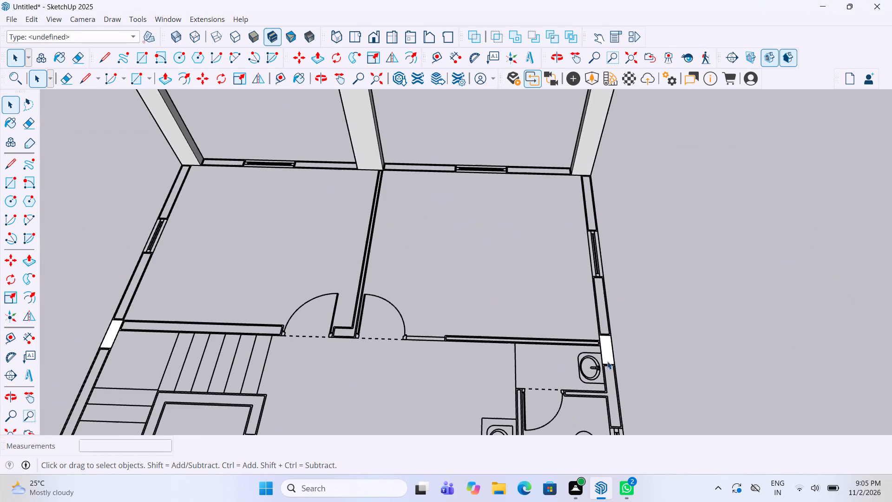
{"action": "double_click", "coordinate": [605, 355]}
{"action": "key", "text": "p"}
{"action": "double_click", "coordinate": [606, 350]}
{"action": "key", "text": "space"}
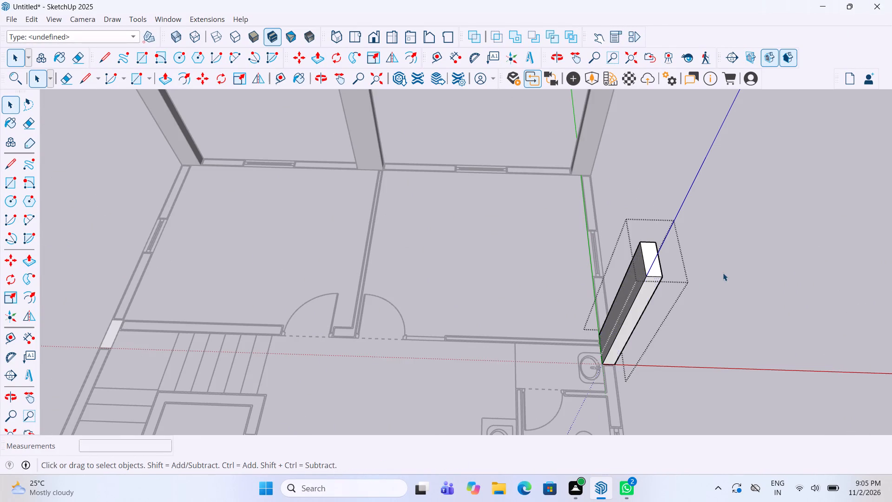
{"action": "left_click", "coordinate": [723, 273]}
Inside its group, extrude the fifth plan's side wall column at the rear end of the staircase up the same 10'.
{"action": "scroll", "coordinate": [652, 277], "scroll_direction": "down", "scroll_amount": 6}
{"action": "scroll", "coordinate": [584, 251], "scroll_direction": "down", "scroll_amount": 3}
{"action": "scroll", "coordinate": [408, 297], "scroll_direction": "up", "scroll_amount": 2}
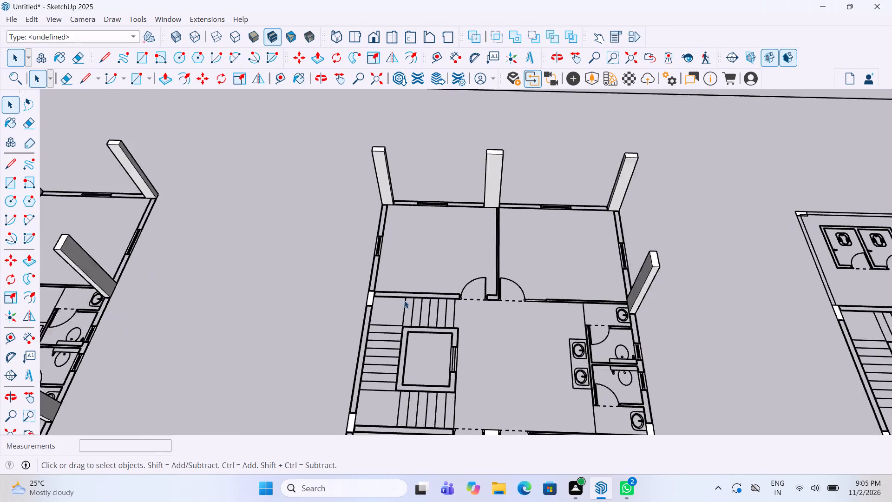
{"action": "scroll", "coordinate": [404, 300], "scroll_direction": "up", "scroll_amount": 6}
{"action": "double_click", "coordinate": [358, 298]}
{"action": "key", "text": "p"}
{"action": "left_click", "coordinate": [354, 291]}
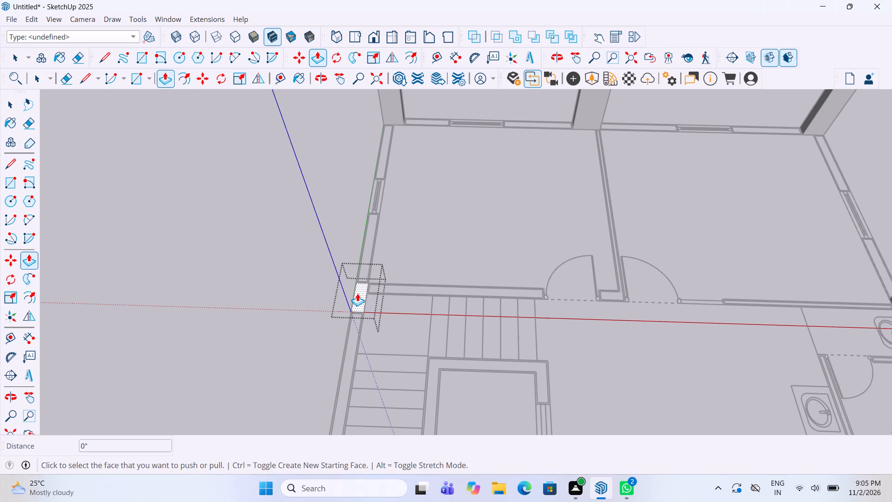
{"action": "double_click", "coordinate": [357, 293]}
{"action": "key", "text": "space"}
{"action": "left_click", "coordinate": [450, 234]}
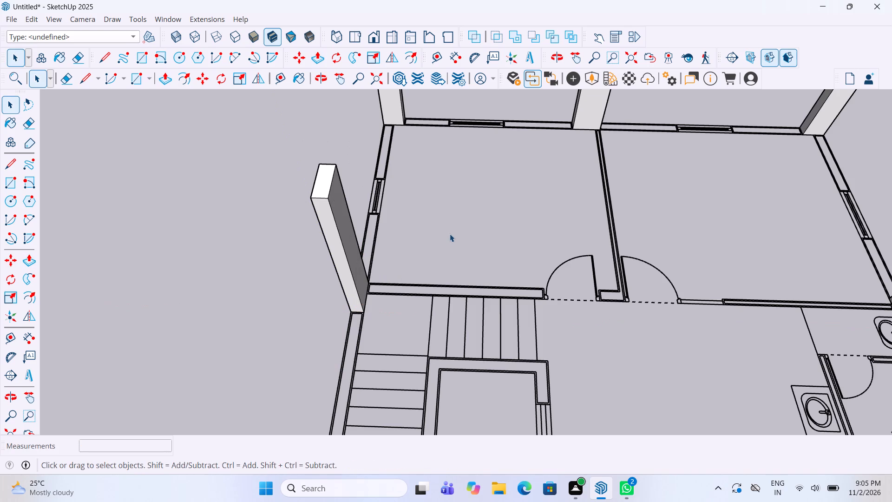
Inside its group, extrude the fifth plan's side wall column at the front end of the staircase up the same 10'.
{"action": "scroll", "coordinate": [404, 16], "scroll_direction": "down", "scroll_amount": 4}
{"action": "scroll", "coordinate": [448, 138], "scroll_direction": "down", "scroll_amount": 3}
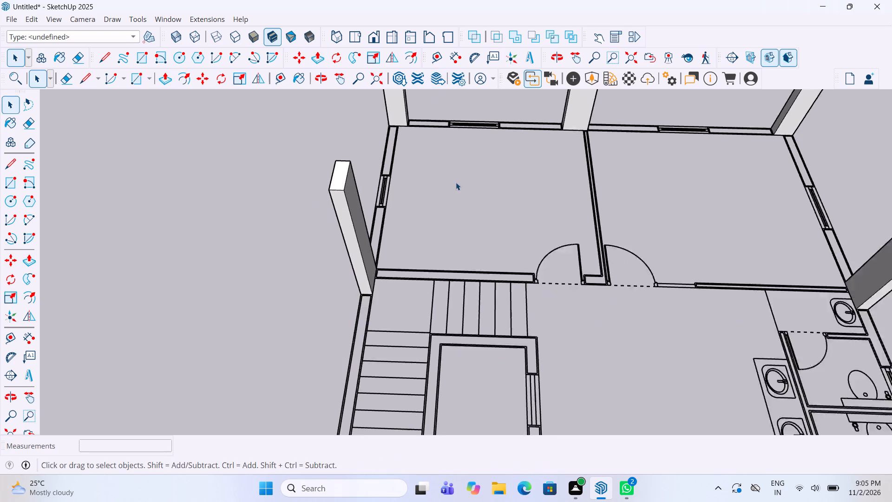
{"action": "scroll", "coordinate": [456, 182], "scroll_direction": "down", "scroll_amount": 8}
{"action": "scroll", "coordinate": [426, 296], "scroll_direction": "up", "scroll_amount": 10}
{"action": "double_click", "coordinate": [389, 317]}
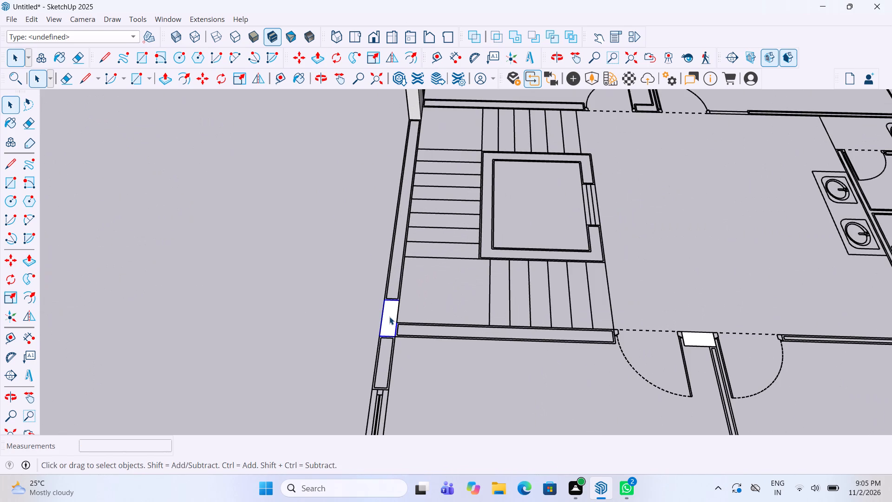
{"action": "key", "text": "p"}
{"action": "double_click", "coordinate": [389, 316]}
{"action": "key", "text": "space"}
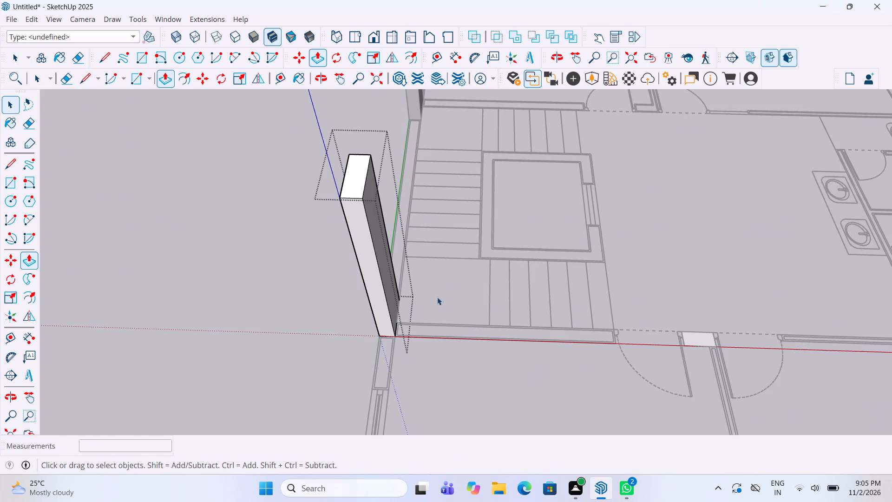
{"action": "left_click", "coordinate": [439, 297]}
Inside its group, extrude the fifth plan's interior column between the two front room doors up the same 10'.
{"action": "scroll", "coordinate": [384, 280], "scroll_direction": "down", "scroll_amount": 6}
{"action": "scroll", "coordinate": [602, 364], "scroll_direction": "up", "scroll_amount": 5}
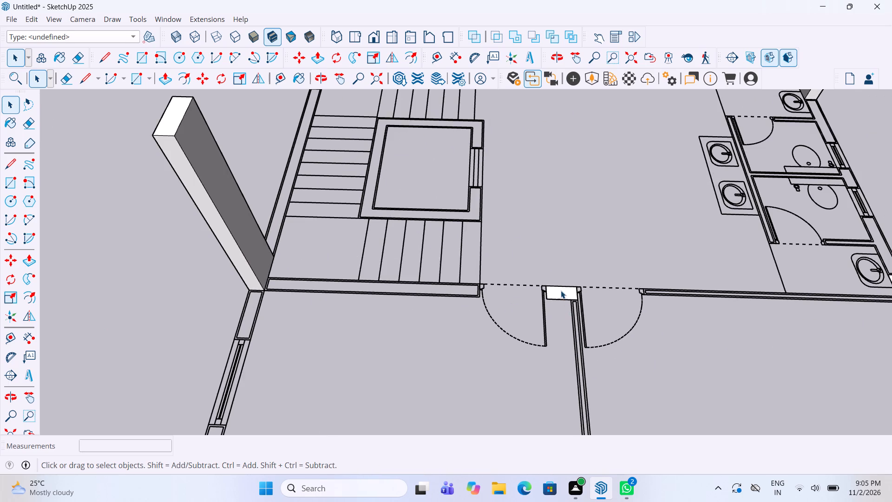
{"action": "double_click", "coordinate": [561, 290]}
{"action": "key", "text": "p"}
{"action": "double_click", "coordinate": [561, 290]}
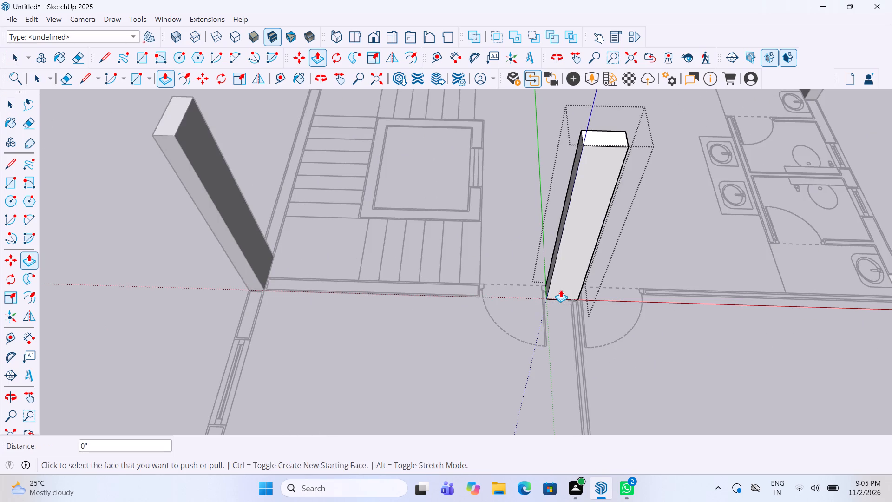
{"action": "key", "text": "space"}
{"action": "left_click", "coordinate": [475, 352]}
Inside its group, extrude the fifth plan's side wall column beside the front washbasin up the same 10'.
{"action": "scroll", "coordinate": [442, 323], "scroll_direction": "down", "scroll_amount": 10}
{"action": "scroll", "coordinate": [702, 286], "scroll_direction": "up", "scroll_amount": 7}
{"action": "double_click", "coordinate": [587, 324]}
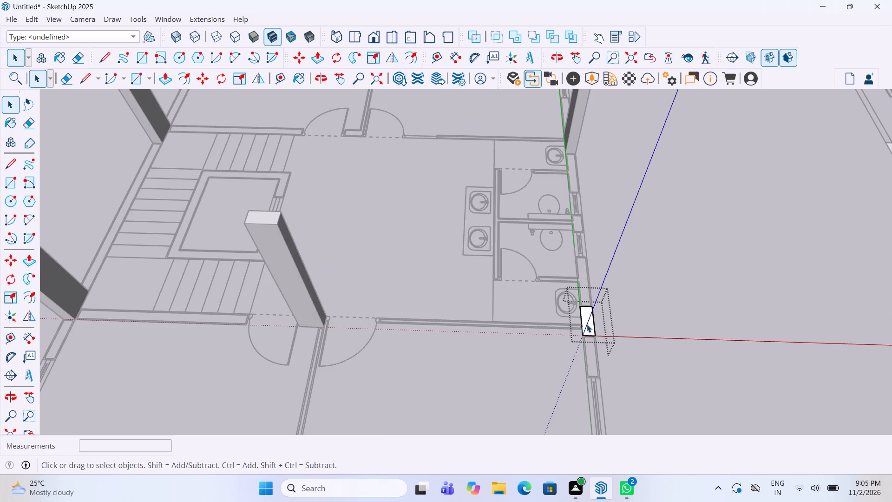
{"action": "key", "text": "p"}
{"action": "double_click", "coordinate": [587, 320]}
{"action": "key", "text": "space"}
{"action": "left_click", "coordinate": [649, 291]}
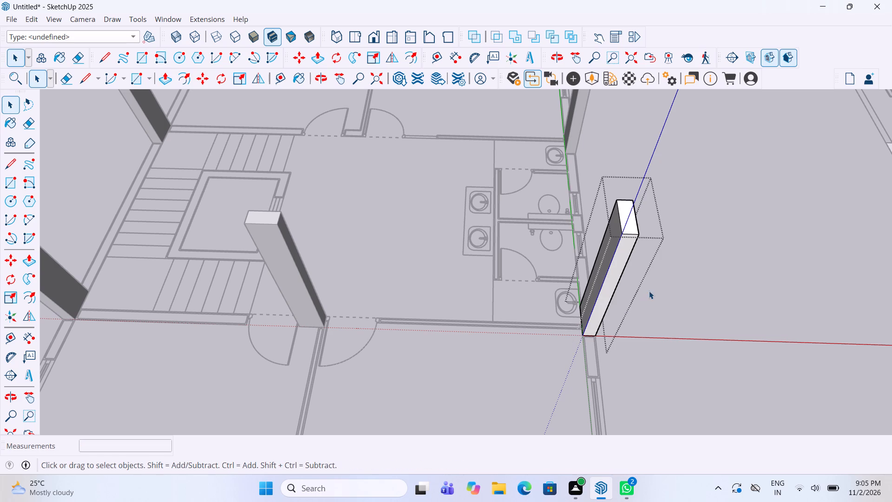
Inside its group, extrude the fifth plan's front room side wall column on the washroom side up the same 10'.
{"action": "scroll", "coordinate": [548, 284], "scroll_direction": "down", "scroll_amount": 5}
{"action": "scroll", "coordinate": [534, 248], "scroll_direction": "down", "scroll_amount": 6}
{"action": "scroll", "coordinate": [579, 344], "scroll_direction": "up", "scroll_amount": 10}
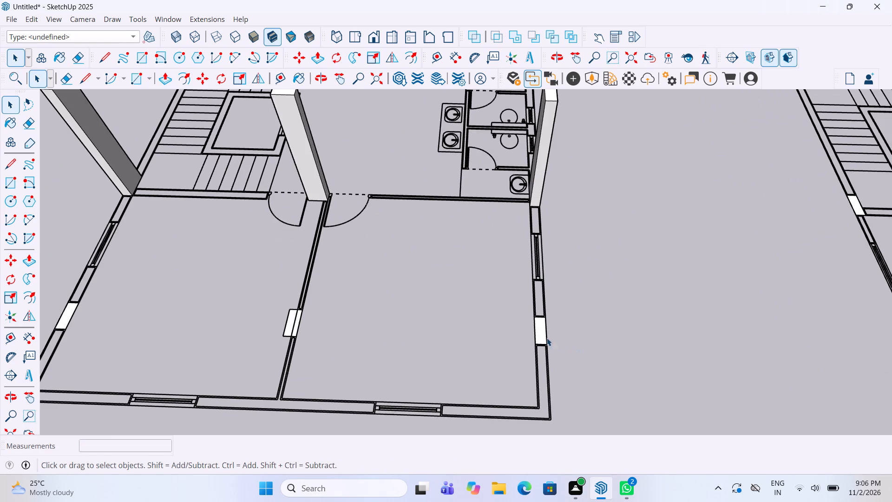
{"action": "double_click", "coordinate": [545, 337]}
{"action": "key", "text": "p"}
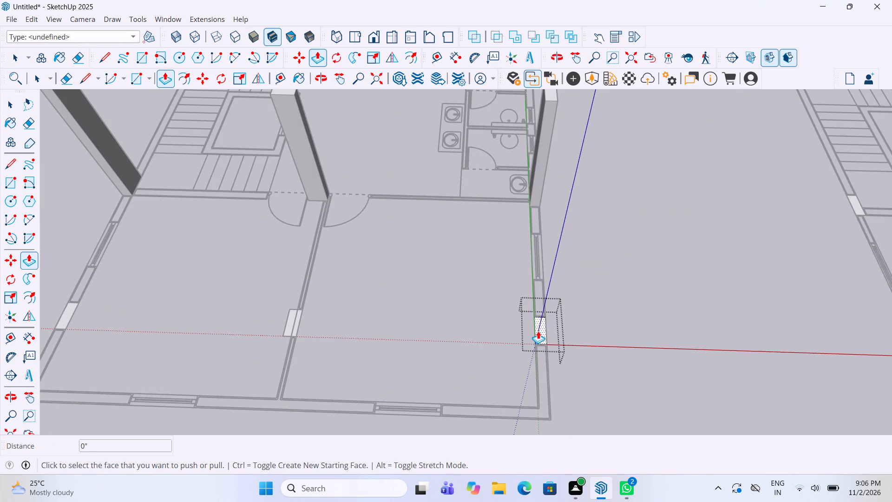
{"action": "double_click", "coordinate": [538, 331]}
{"action": "key", "text": "space"}
{"action": "left_click", "coordinate": [620, 305]}
Inside its group, extrude the fifth plan's column in the wall dividing the two front rooms up the same 10'.
{"action": "scroll", "coordinate": [695, 304], "scroll_direction": "down", "scroll_amount": 6}
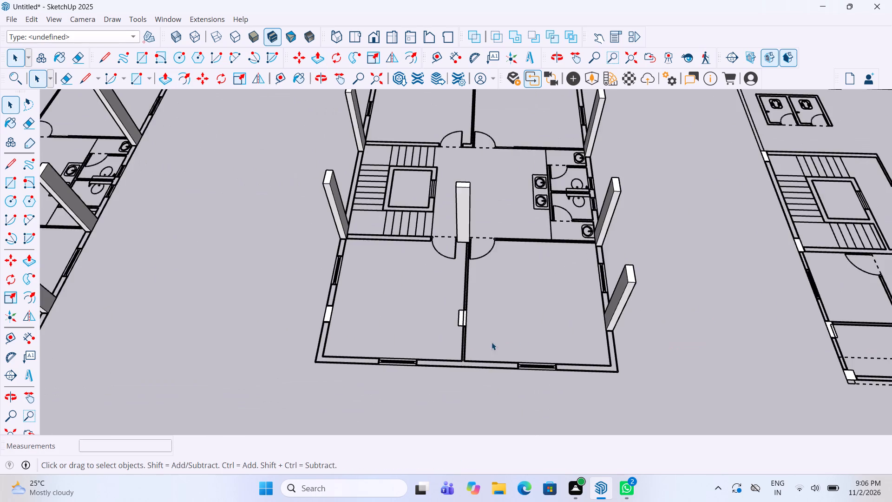
{"action": "scroll", "coordinate": [489, 342], "scroll_direction": "up", "scroll_amount": 4}
{"action": "scroll", "coordinate": [440, 321], "scroll_direction": "up", "scroll_amount": 4}
{"action": "double_click", "coordinate": [452, 307]}
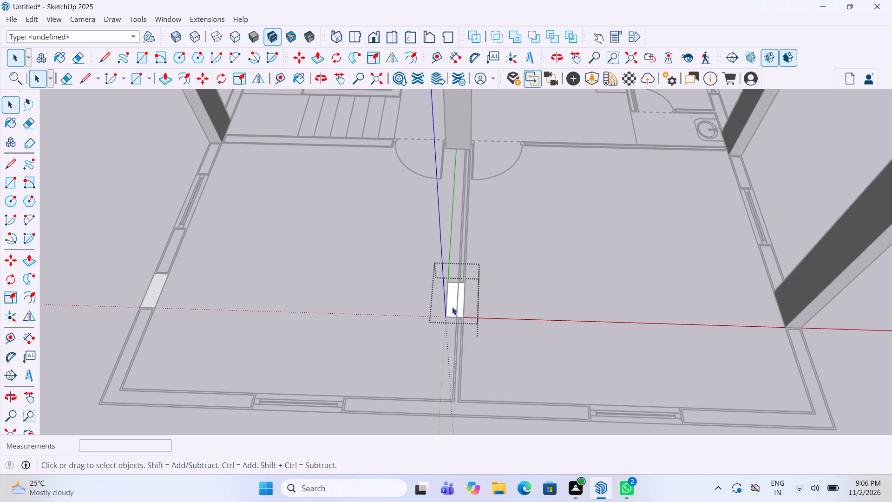
{"action": "key", "text": "p"}
{"action": "double_click", "coordinate": [452, 307]}
{"action": "key", "text": "space"}
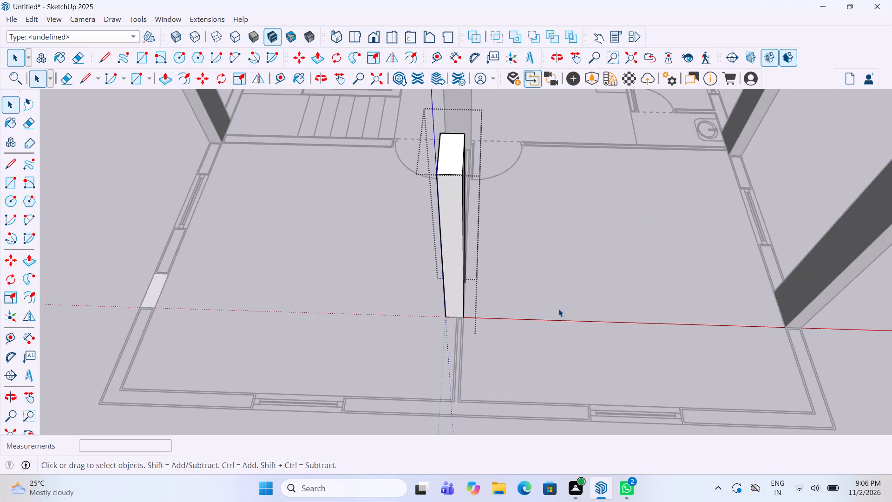
{"action": "left_click", "coordinate": [558, 309]}
Inside its group, extrude the fifth plan's front room side wall column on the staircase side up the same 10'.
{"action": "scroll", "coordinate": [558, 309], "scroll_direction": "down", "scroll_amount": 4}
{"action": "scroll", "coordinate": [731, 299], "scroll_direction": "down", "scroll_amount": 6}
{"action": "scroll", "coordinate": [531, 290], "scroll_direction": "up", "scroll_amount": 4}
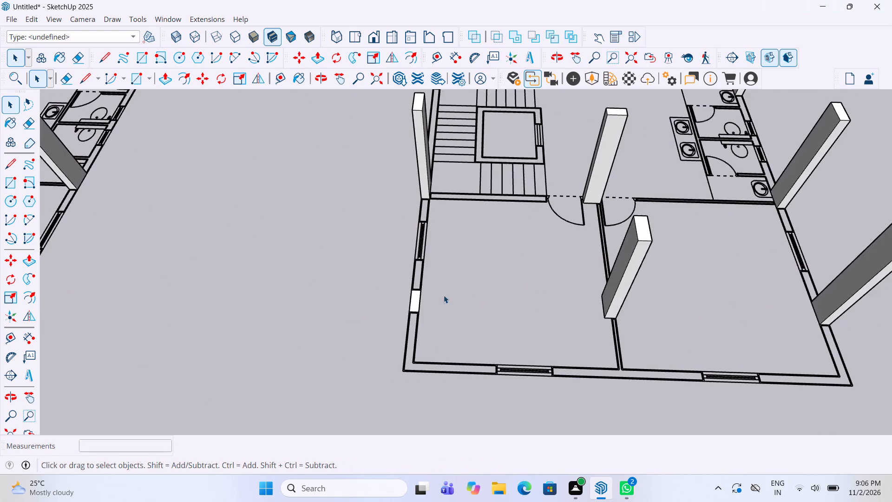
{"action": "scroll", "coordinate": [444, 295], "scroll_direction": "up", "scroll_amount": 5}
{"action": "double_click", "coordinate": [398, 304]}
{"action": "key", "text": "p"}
{"action": "double_click", "coordinate": [394, 304]}
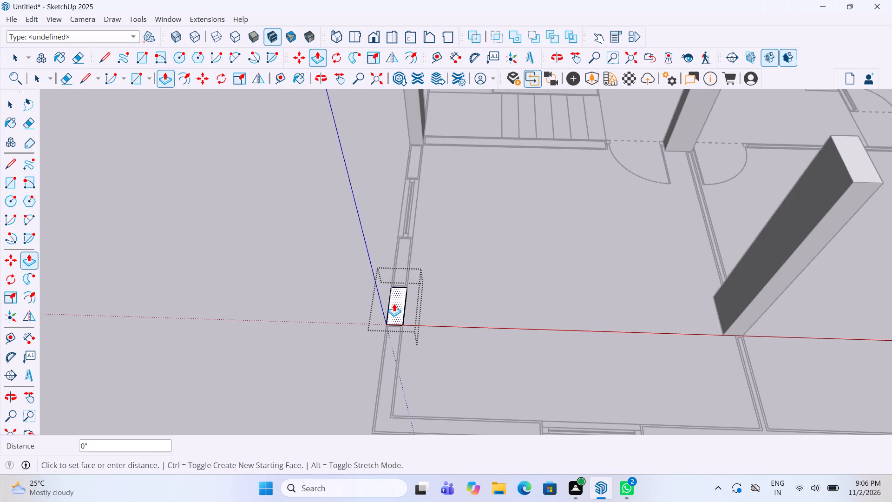
{"action": "key", "text": "space"}
{"action": "left_click", "coordinate": [475, 303]}
Inside its group, extrude the sixth plan's rear corner column beside the two toilets up the same 10'.
{"action": "scroll", "coordinate": [255, 271], "scroll_direction": "down", "scroll_amount": 5}
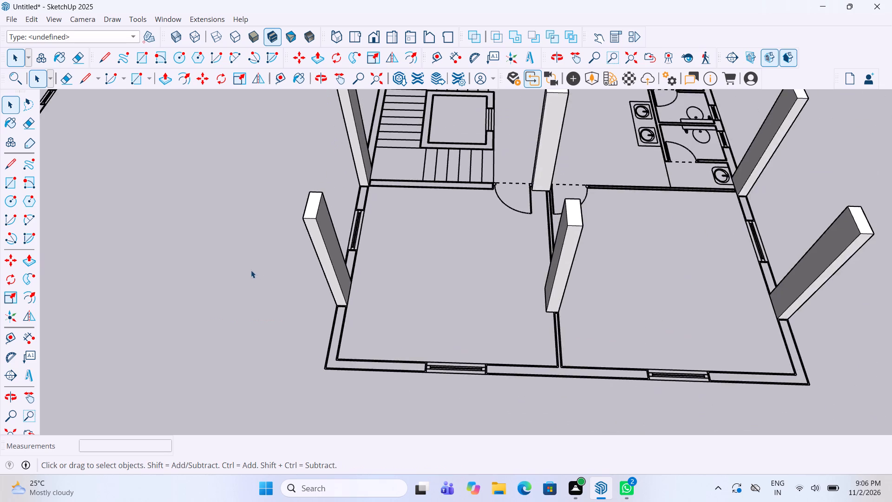
{"action": "scroll", "coordinate": [251, 270], "scroll_direction": "down", "scroll_amount": 7}
{"action": "scroll", "coordinate": [362, 269], "scroll_direction": "down", "scroll_amount": 12}
{"action": "scroll", "coordinate": [418, 284], "scroll_direction": "down", "scroll_amount": 8}
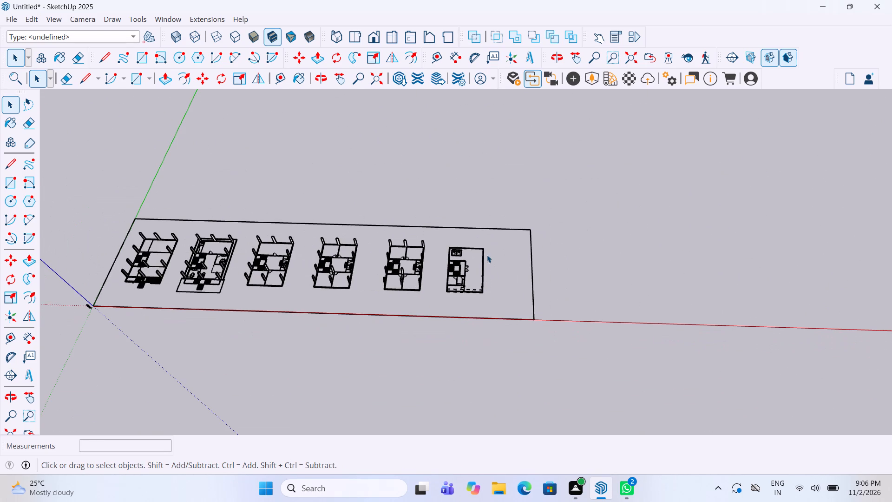
{"action": "scroll", "coordinate": [472, 244], "scroll_direction": "up", "scroll_amount": 9}
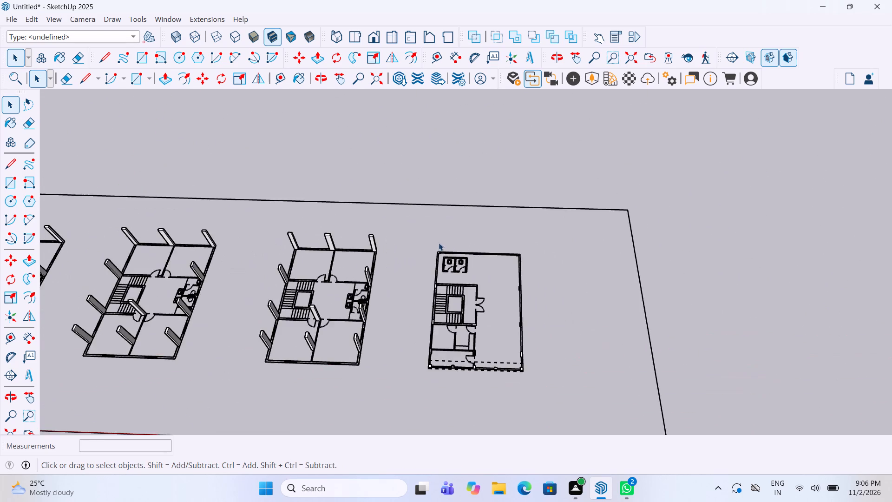
{"action": "scroll", "coordinate": [439, 243], "scroll_direction": "up", "scroll_amount": 7}
{"action": "scroll", "coordinate": [438, 246], "scroll_direction": "up", "scroll_amount": 19}
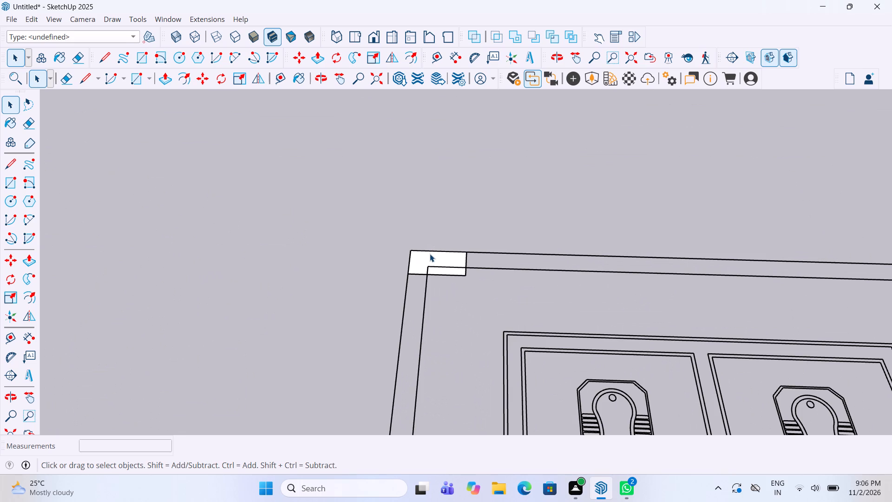
{"action": "left_click", "coordinate": [430, 254]}
{"action": "double_click", "coordinate": [430, 254]}
{"action": "key", "text": "p"}
{"action": "double_click", "coordinate": [430, 258]}
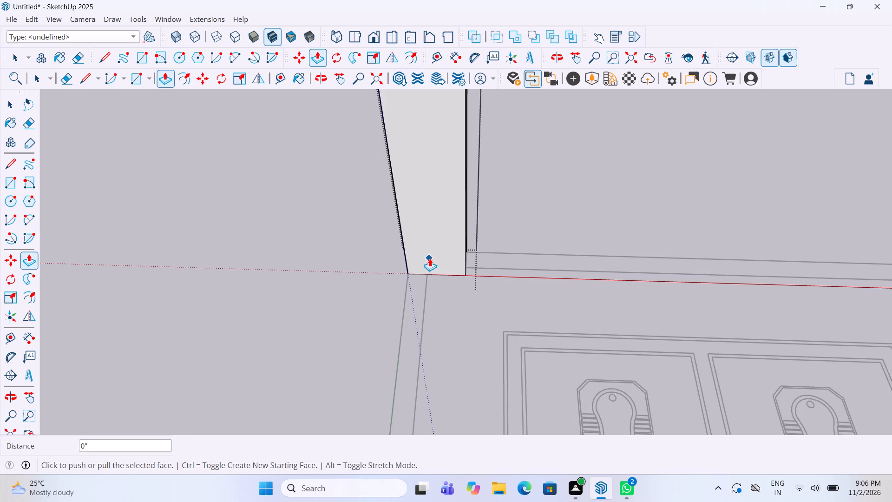
{"action": "key", "text": "space"}
{"action": "left_click", "coordinate": [329, 320]}
Inside its group, extrude the sixth plan's middle column in the rear wall up the same 10'.
{"action": "scroll", "coordinate": [329, 321], "scroll_direction": "down", "scroll_amount": 5}
{"action": "scroll", "coordinate": [352, 272], "scroll_direction": "down", "scroll_amount": 5}
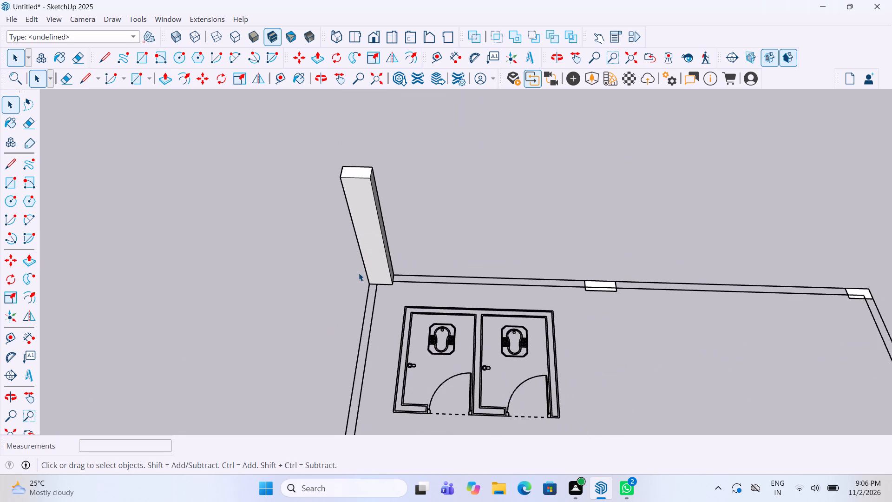
{"action": "scroll", "coordinate": [360, 272], "scroll_direction": "down", "scroll_amount": 5}
{"action": "scroll", "coordinate": [518, 272], "scroll_direction": "up", "scroll_amount": 9}
{"action": "double_click", "coordinate": [510, 280]}
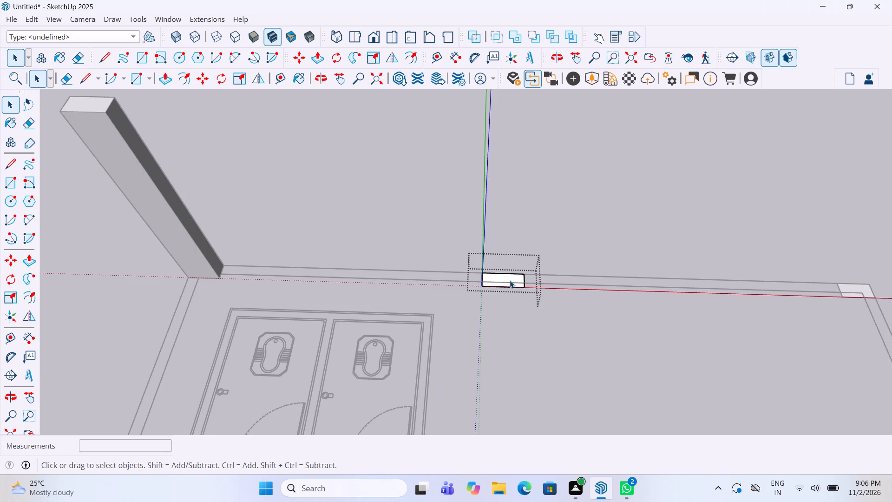
{"action": "key", "text": "p"}
{"action": "double_click", "coordinate": [507, 278]}
{"action": "key", "text": "space"}
{"action": "left_click", "coordinate": [443, 256]}
Inside its group, extrude the sixth plan's rear corner column farthest from the toilets up the same 10'.
{"action": "scroll", "coordinate": [442, 262], "scroll_direction": "down", "scroll_amount": 11}
{"action": "scroll", "coordinate": [544, 283], "scroll_direction": "up", "scroll_amount": 4}
{"action": "scroll", "coordinate": [612, 269], "scroll_direction": "up", "scroll_amount": 10}
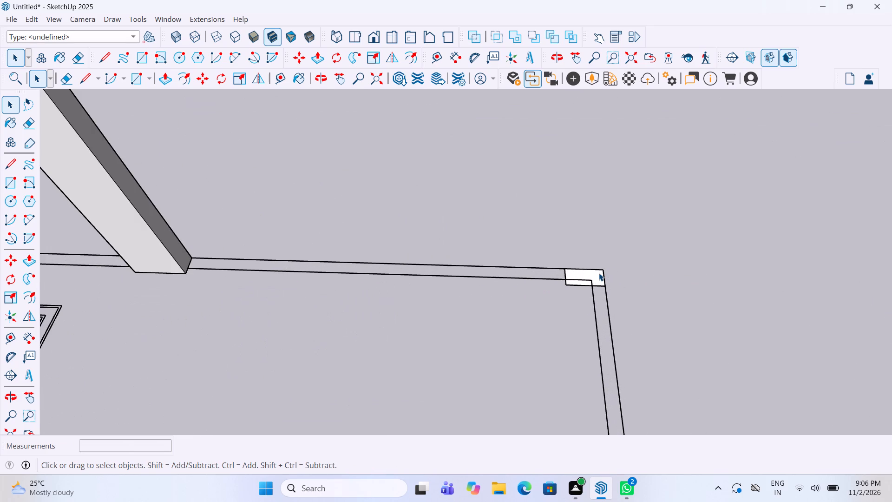
{"action": "double_click", "coordinate": [599, 273]}
{"action": "key", "text": "p"}
{"action": "triple_click", "coordinate": [597, 276]}
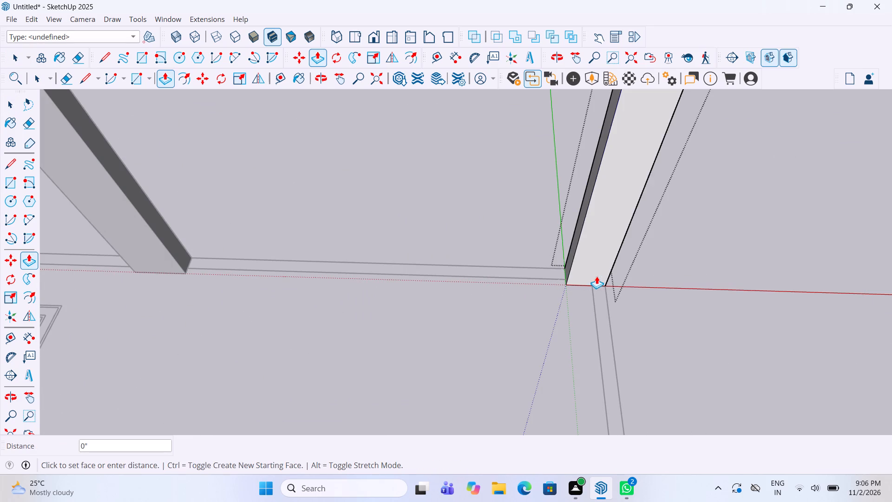
{"action": "key", "text": "space"}
{"action": "left_click", "coordinate": [520, 258]}
Inside its group, extrude the sixth plan's rearmost column in the side wall opposite the staircase up 10', level with the rear corner column.
{"action": "scroll", "coordinate": [544, 244], "scroll_direction": "down", "scroll_amount": 13}
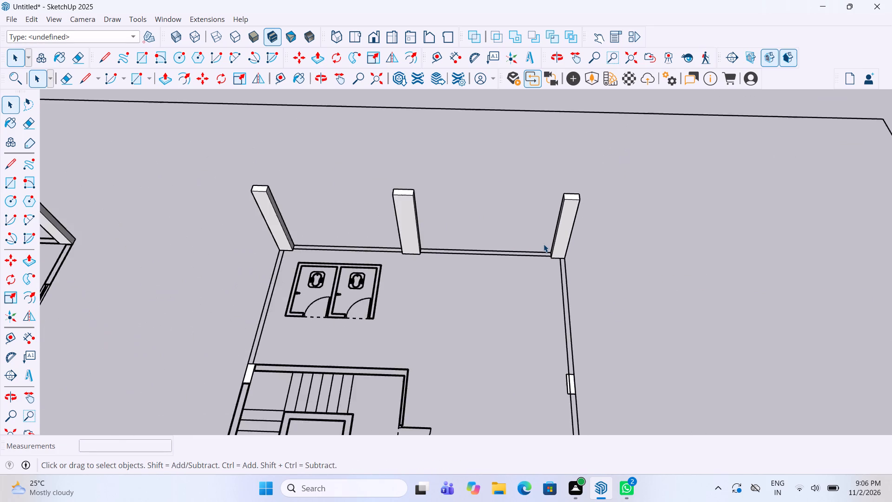
{"action": "scroll", "coordinate": [544, 244], "scroll_direction": "down", "scroll_amount": 4}
{"action": "scroll", "coordinate": [568, 342], "scroll_direction": "up", "scroll_amount": 16}
{"action": "double_click", "coordinate": [565, 343]}
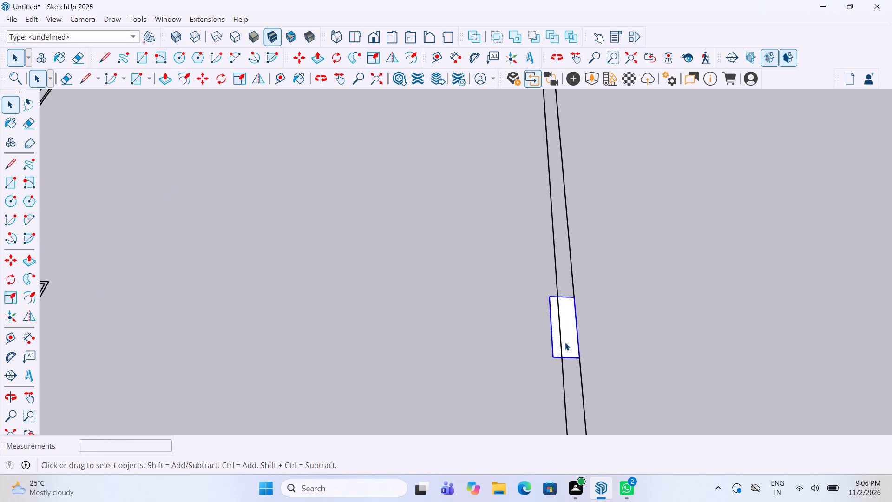
{"action": "key", "text": "p"}
{"action": "double_click", "coordinate": [568, 336]}
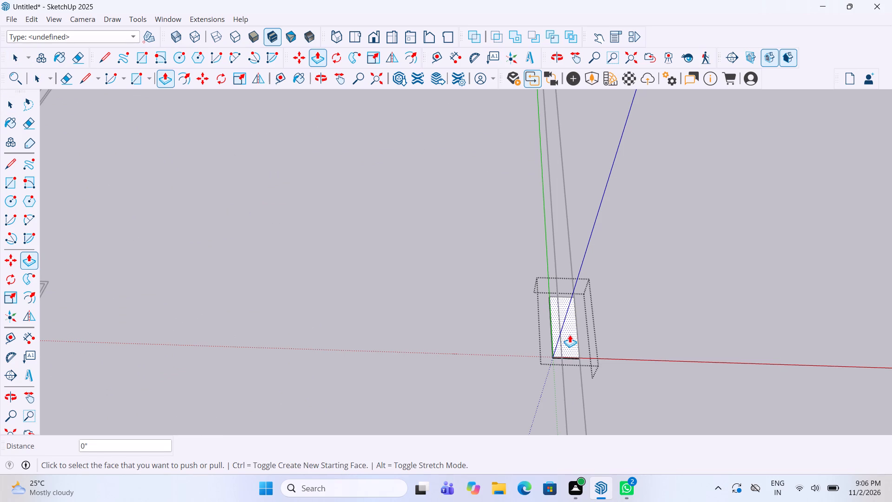
{"action": "key", "text": "ctrl+z"}
{"action": "left_click", "coordinate": [562, 326]}
{"action": "scroll", "coordinate": [575, 303], "scroll_direction": "down", "scroll_amount": 10}
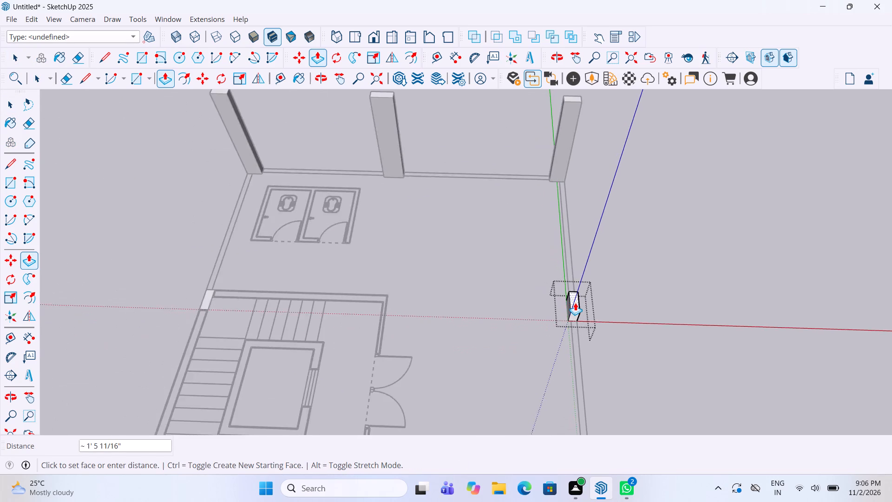
{"action": "scroll", "coordinate": [575, 303], "scroll_direction": "down", "scroll_amount": 5}
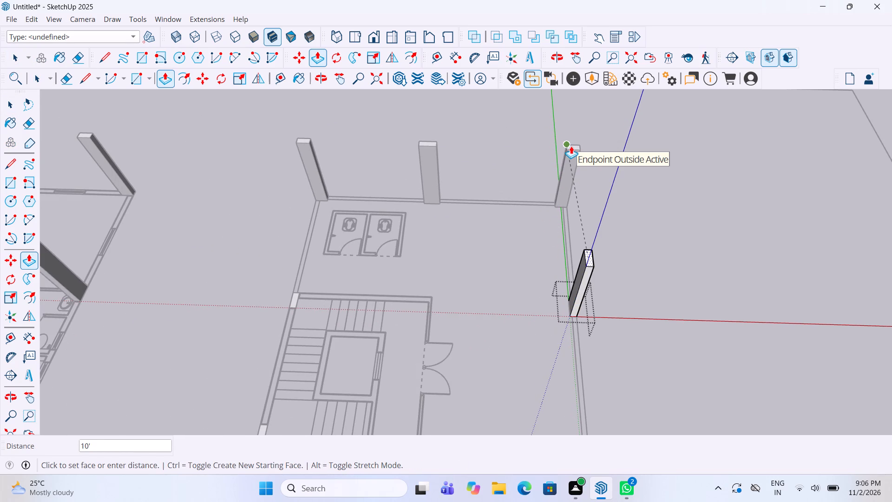
{"action": "left_click", "coordinate": [571, 146]}
{"action": "key", "text": "space"}
{"action": "left_click", "coordinate": [633, 229]}
Inside its group, extrude the sixth plan's side wall column at the staircase's rear corner up to the top of the rear corner column.
{"action": "scroll", "coordinate": [585, 195], "scroll_direction": "down", "scroll_amount": 6}
{"action": "scroll", "coordinate": [375, 248], "scroll_direction": "up", "scroll_amount": 5}
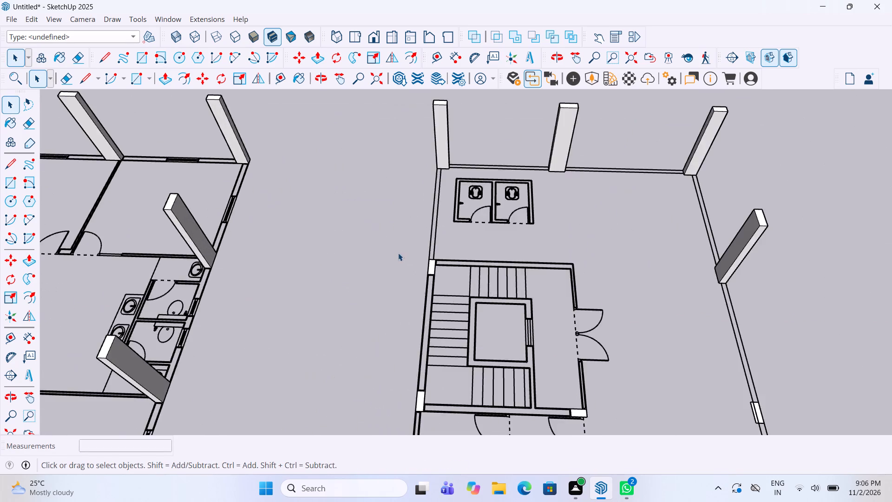
{"action": "scroll", "coordinate": [400, 253], "scroll_direction": "up", "scroll_amount": 7}
{"action": "double_click", "coordinate": [457, 277]}
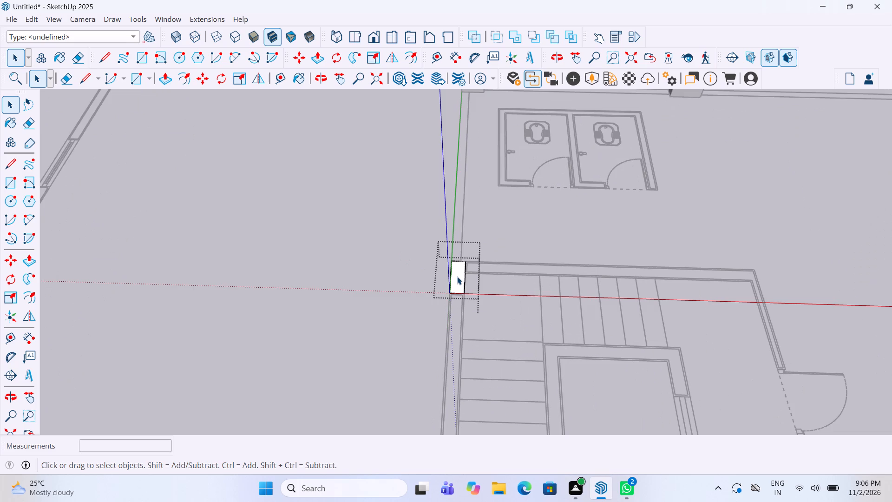
{"action": "key", "text": "p"}
{"action": "left_click", "coordinate": [457, 277]}
{"action": "scroll", "coordinate": [459, 262], "scroll_direction": "down", "scroll_amount": 8}
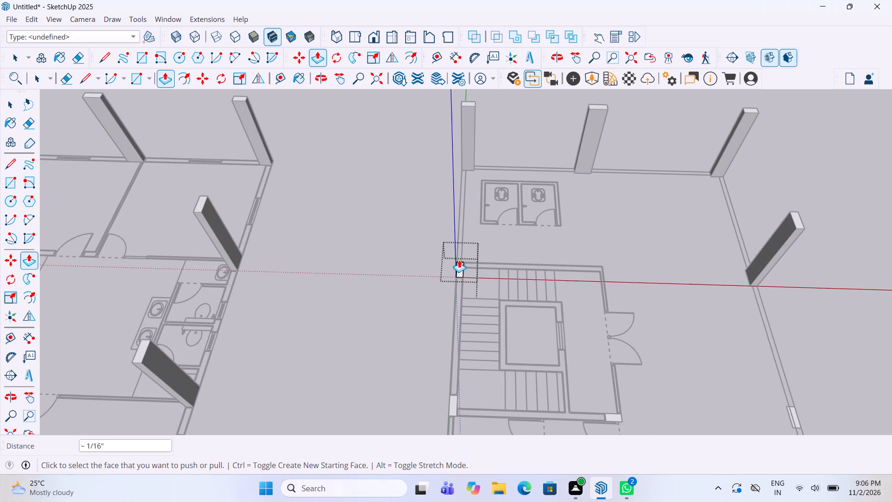
{"action": "double_click", "coordinate": [461, 264]}
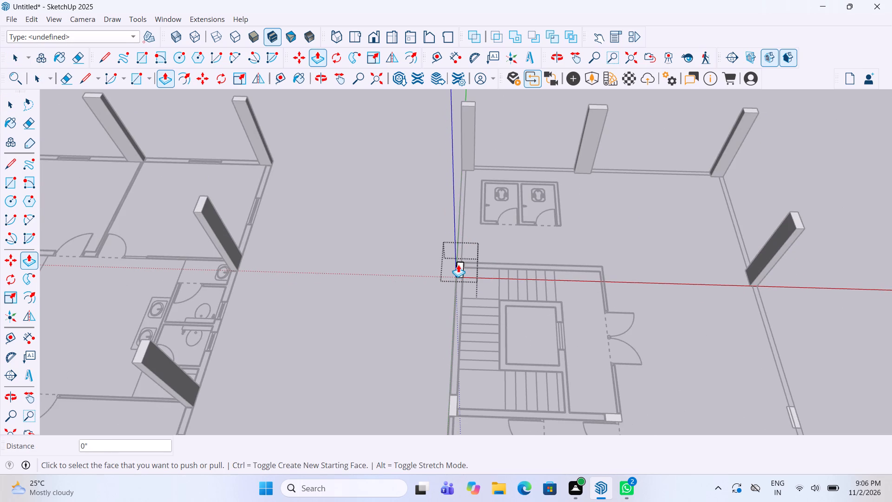
{"action": "left_click", "coordinate": [458, 264]}
{"action": "left_click", "coordinate": [476, 99]}
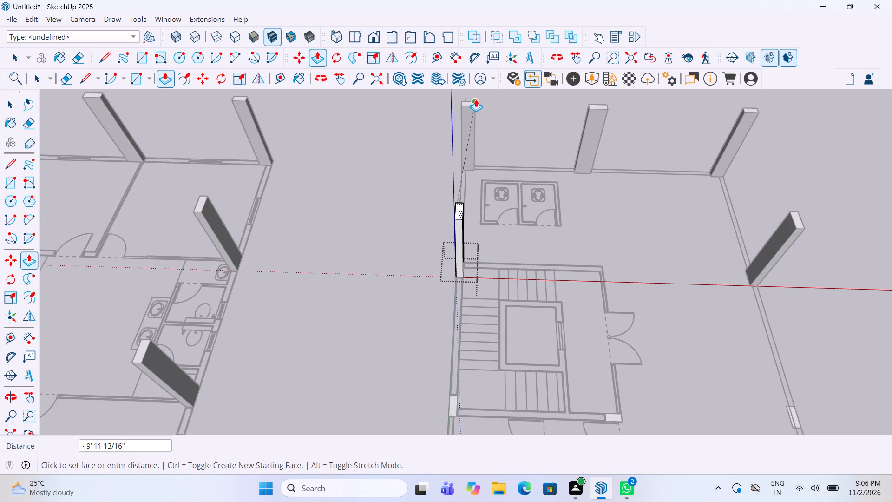
{"action": "key", "text": "space"}
{"action": "left_click", "coordinate": [404, 322]}
Inside its group, extrude the sixth plan's side wall column at the staircase's front corner up the same height.
{"action": "scroll", "coordinate": [448, 268], "scroll_direction": "down", "scroll_amount": 4}
{"action": "scroll", "coordinate": [435, 354], "scroll_direction": "up", "scroll_amount": 9}
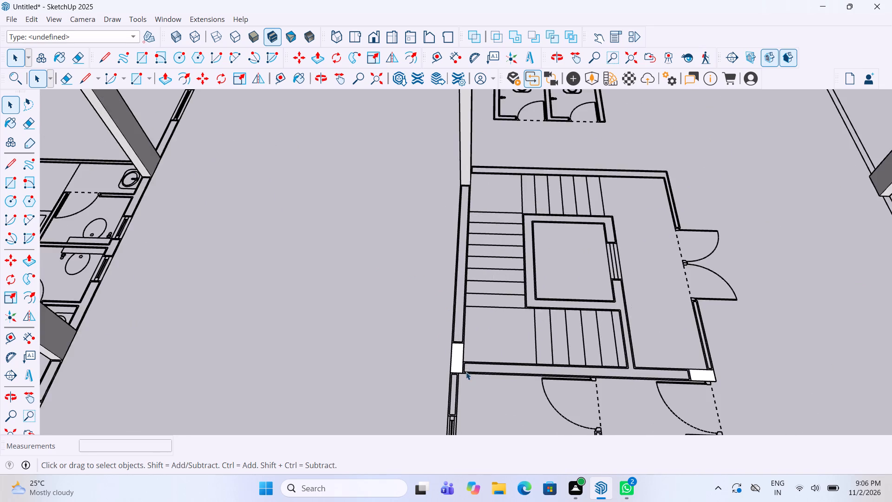
{"action": "double_click", "coordinate": [460, 357]}
{"action": "key", "text": "p"}
{"action": "left_click", "coordinate": [453, 357]}
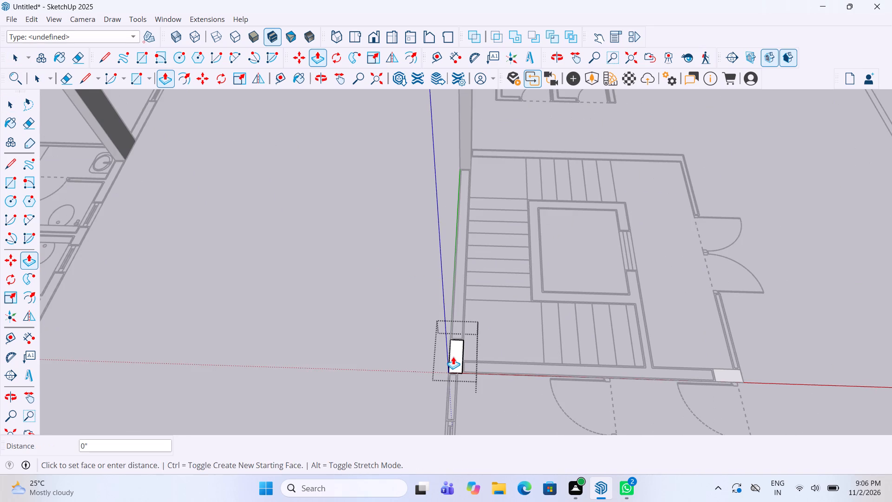
{"action": "left_click", "coordinate": [453, 357]}
{"action": "key", "text": "b"}
{"action": "key", "text": "space"}
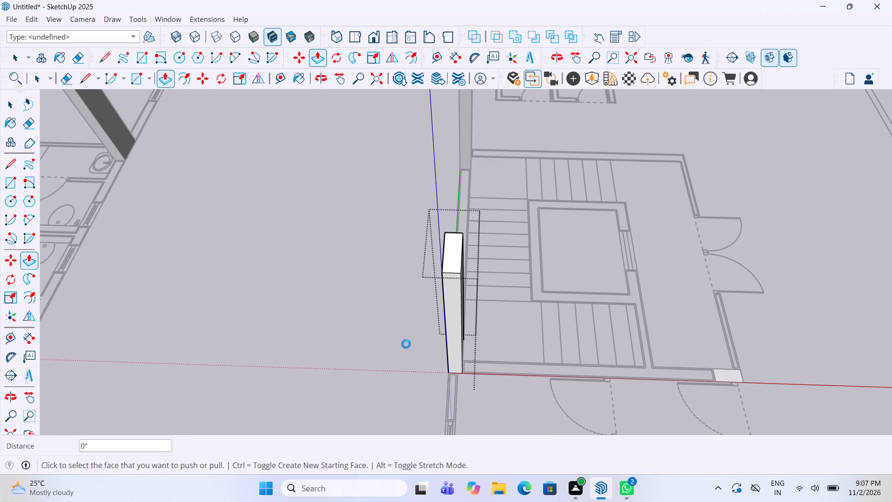
{"action": "left_click", "coordinate": [400, 339]}
{"action": "scroll", "coordinate": [359, 325], "scroll_direction": "down", "scroll_amount": 6}
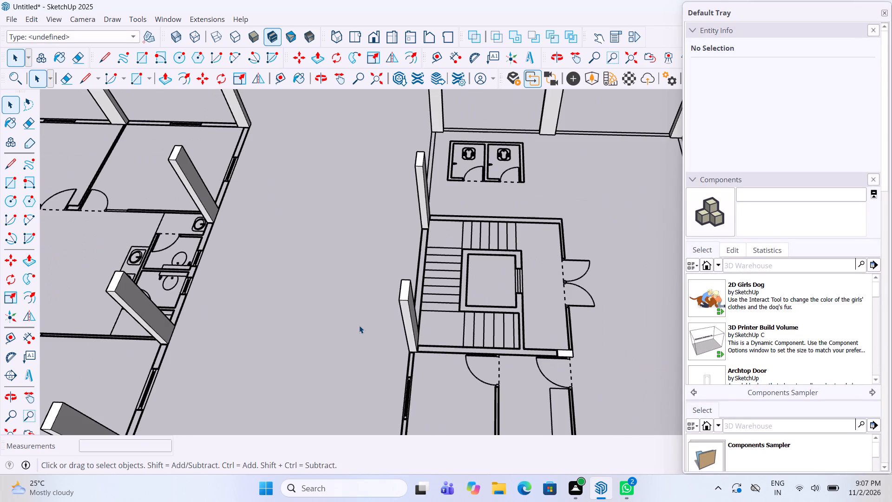
{"action": "key", "text": "space"}
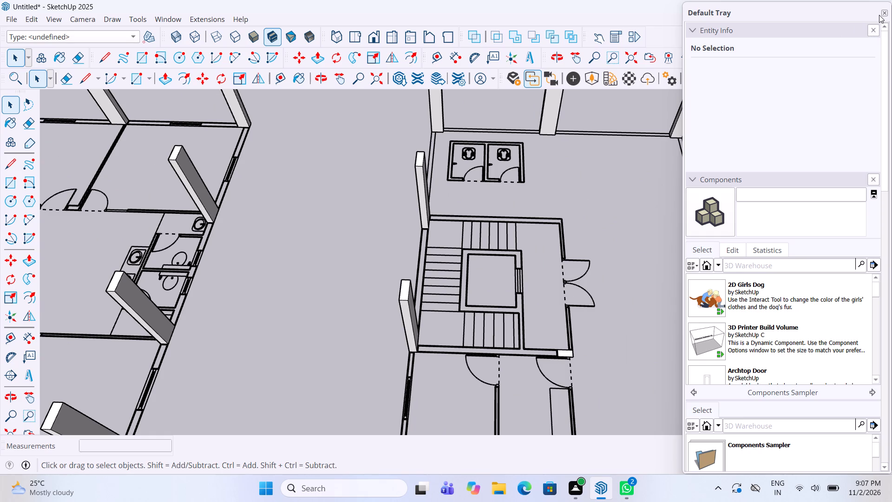
{"action": "left_click", "coordinate": [879, 15]}
{"action": "left_click", "coordinate": [883, 13]}
Inside its group, extrude the sixth plan's inner column at the front corner of the staircase lobby up the same height.
{"action": "middle_click_drag", "start_coordinate": [802, 122], "coordinate": [703, 123]}
{"action": "scroll", "coordinate": [681, 167], "scroll_direction": "down", "scroll_amount": 2}
{"action": "scroll", "coordinate": [583, 322], "scroll_direction": "up", "scroll_amount": 3}
{"action": "scroll", "coordinate": [521, 369], "scroll_direction": "up", "scroll_amount": 5}
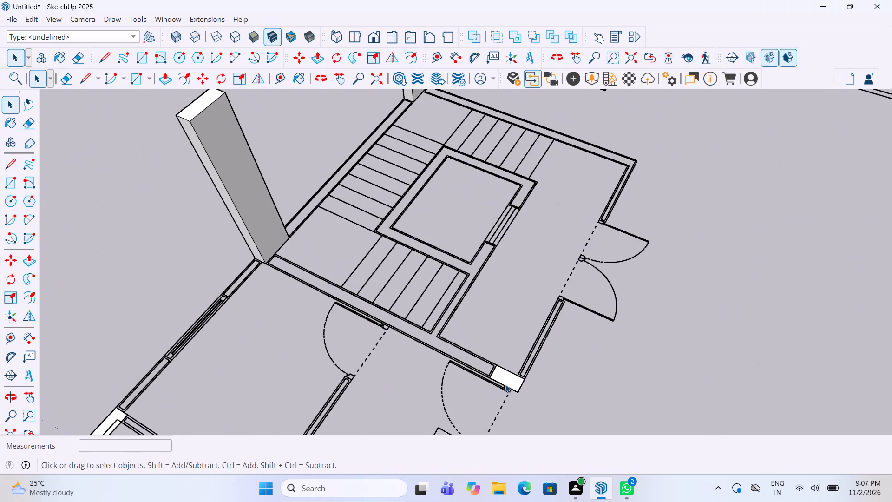
{"action": "left_click", "coordinate": [503, 388]}
{"action": "left_click", "coordinate": [511, 379]}
{"action": "left_click_drag", "start_coordinate": [511, 379], "coordinate": [501, 359]}
{"action": "key", "text": "p"}
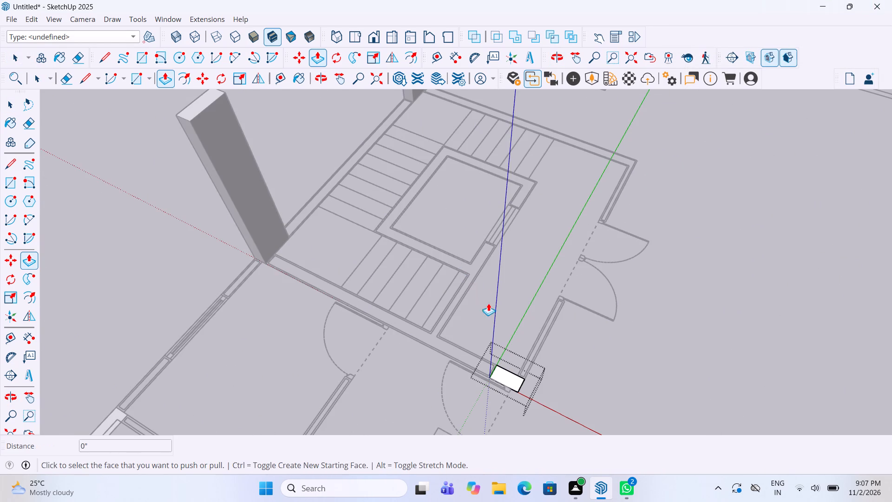
{"action": "double_click", "coordinate": [512, 383]}
{"action": "key", "text": "space"}
{"action": "left_click", "coordinate": [737, 227]}
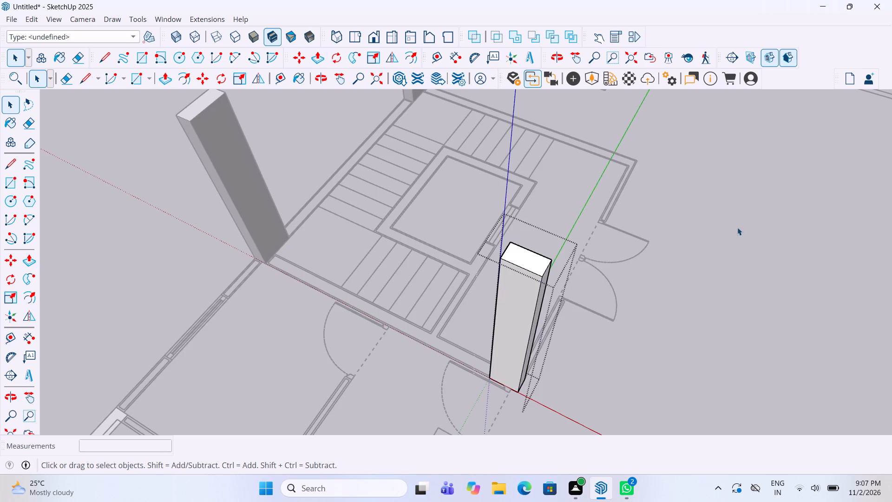
Inside its group, extrude the sixth plan's second column from the rear in the side wall opposite the staircase up the same height.
{"action": "scroll", "coordinate": [615, 236], "scroll_direction": "down", "scroll_amount": 5}
{"action": "scroll", "coordinate": [459, 377], "scroll_direction": "down", "scroll_amount": 5}
{"action": "middle_click_drag", "start_coordinate": [443, 353], "coordinate": [605, 320]}
{"action": "scroll", "coordinate": [689, 311], "scroll_direction": "up", "scroll_amount": 3}
{"action": "scroll", "coordinate": [691, 243], "scroll_direction": "up", "scroll_amount": 7}
{"action": "double_click", "coordinate": [652, 267]}
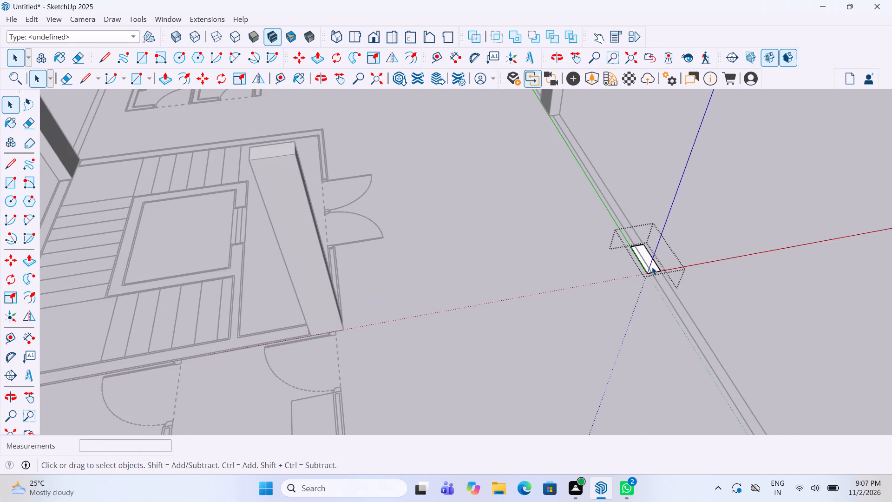
{"action": "key", "text": "p"}
{"action": "double_click", "coordinate": [653, 259]}
{"action": "key", "text": "space"}
{"action": "left_click", "coordinate": [579, 277]}
Inside its group, extrude the next column toward the front in that same side wall up the same height.
{"action": "scroll", "coordinate": [535, 238], "scroll_direction": "down", "scroll_amount": 3}
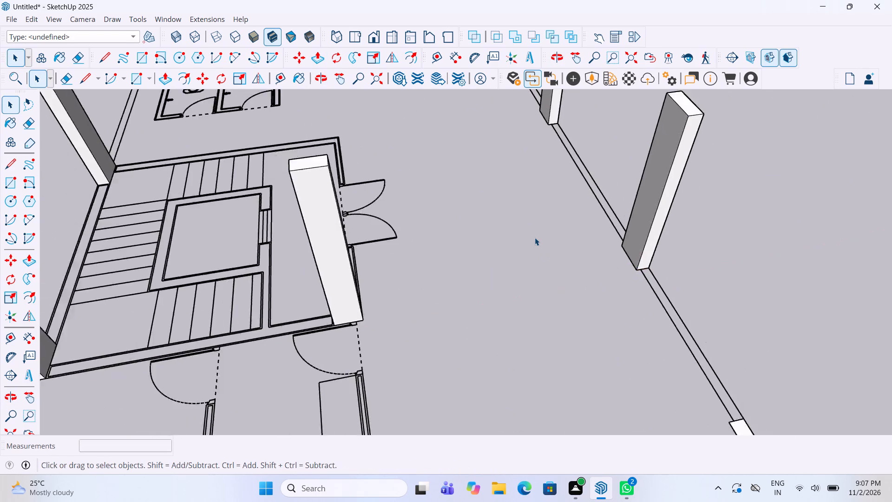
{"action": "scroll", "coordinate": [535, 238], "scroll_direction": "down", "scroll_amount": 6}
{"action": "scroll", "coordinate": [619, 344], "scroll_direction": "up", "scroll_amount": 11}
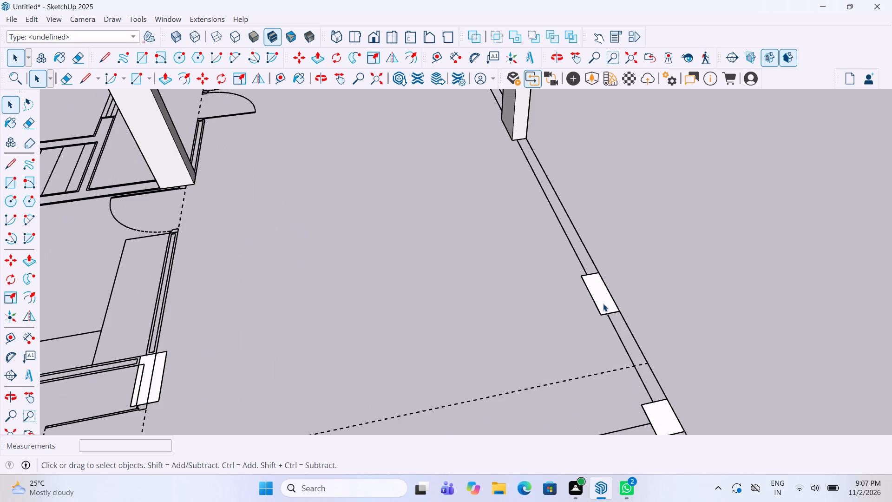
{"action": "double_click", "coordinate": [603, 304]}
{"action": "key", "text": "p"}
{"action": "double_click", "coordinate": [599, 297]}
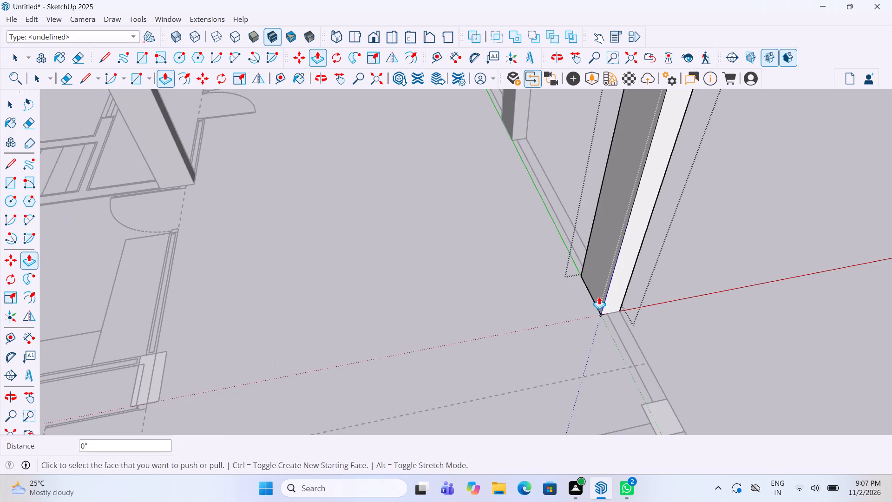
{"action": "key", "text": "space"}
{"action": "left_click", "coordinate": [563, 307]}
Inside its group, extrude the sixth plan's front corner column on the side opposite the staircase up the same height.
{"action": "double_click", "coordinate": [659, 415]}
{"action": "key", "text": "p"}
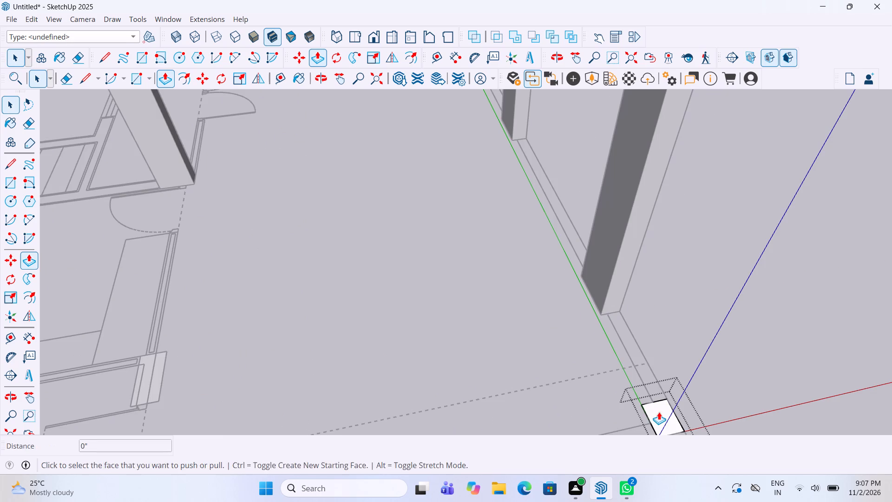
{"action": "double_click", "coordinate": [659, 412]}
{"action": "key", "text": "space"}
{"action": "left_click", "coordinate": [656, 300]}
Inside its group, extrude the sixth plan's inner column beside the front room's door up the same height.
{"action": "scroll", "coordinate": [661, 295], "scroll_direction": "down", "scroll_amount": 10}
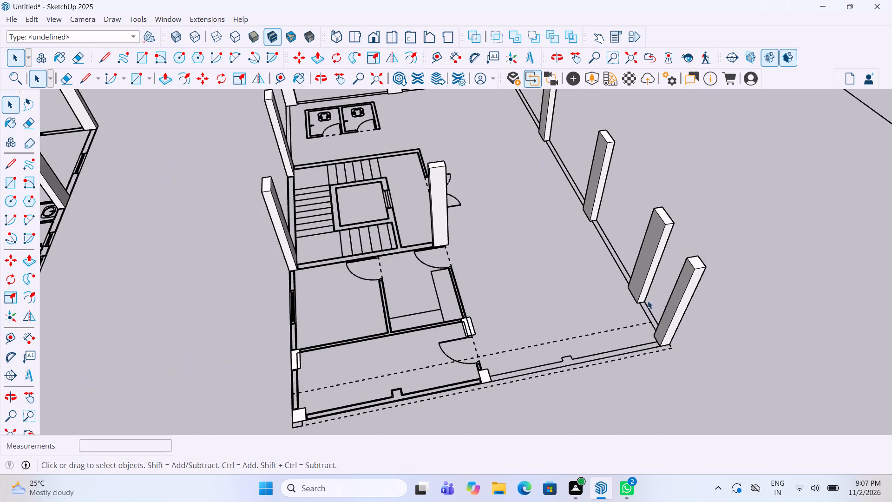
{"action": "scroll", "coordinate": [492, 328], "scroll_direction": "up", "scroll_amount": 8}
{"action": "double_click", "coordinate": [453, 325]}
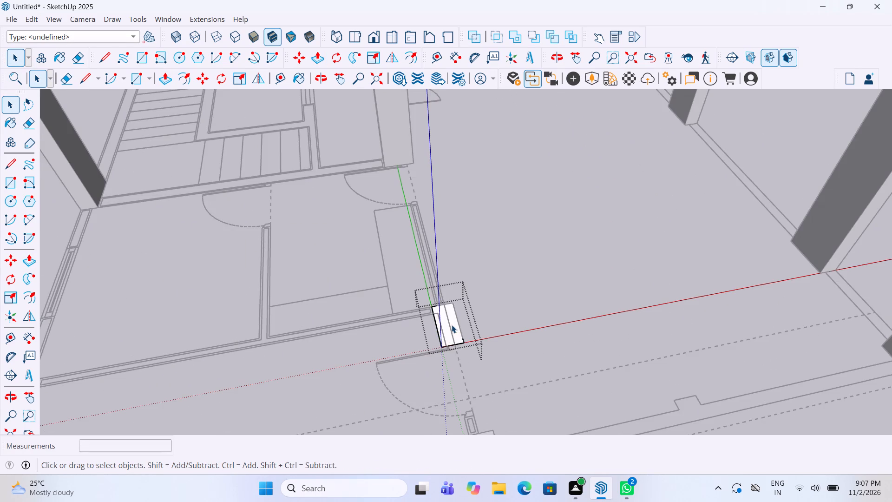
{"action": "key", "text": "p"}
{"action": "double_click", "coordinate": [452, 320]}
{"action": "key", "text": "space"}
{"action": "left_click", "coordinate": [614, 291]}
Inside its group, extrude the sixth plan's second column from the front in the staircase-side wall up the same height.
{"action": "scroll", "coordinate": [614, 291], "scroll_direction": "down", "scroll_amount": 6}
{"action": "scroll", "coordinate": [481, 314], "scroll_direction": "down", "scroll_amount": 4}
{"action": "scroll", "coordinate": [363, 330], "scroll_direction": "up", "scroll_amount": 9}
{"action": "double_click", "coordinate": [352, 343]}
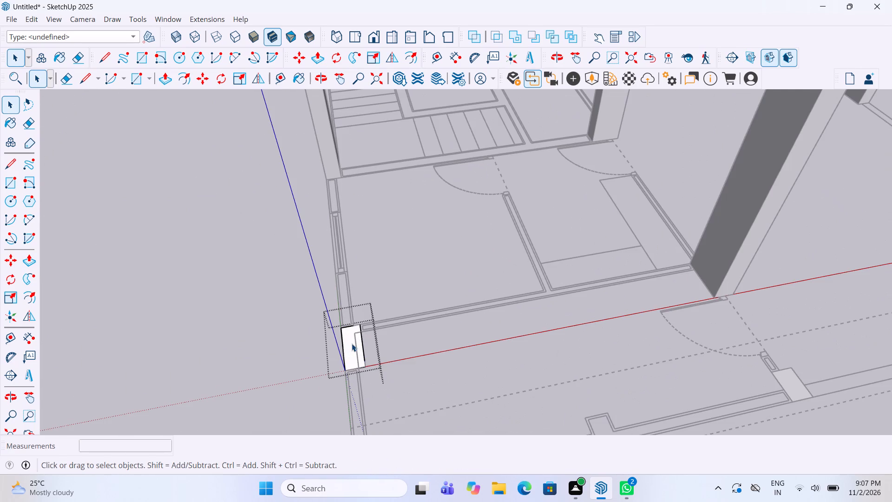
{"action": "key", "text": "p"}
{"action": "double_click", "coordinate": [351, 343]}
{"action": "key", "text": "space"}
{"action": "left_click", "coordinate": [451, 287]}
{"action": "scroll", "coordinate": [449, 266], "scroll_direction": "down", "scroll_amount": 5}
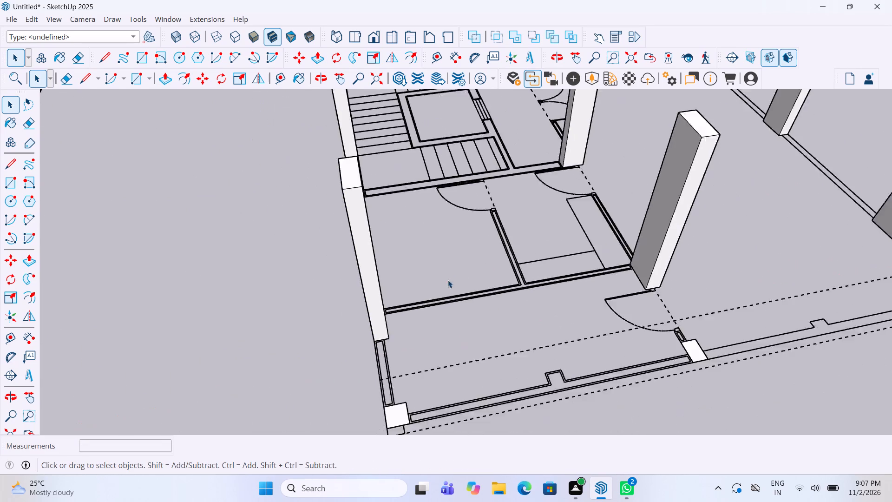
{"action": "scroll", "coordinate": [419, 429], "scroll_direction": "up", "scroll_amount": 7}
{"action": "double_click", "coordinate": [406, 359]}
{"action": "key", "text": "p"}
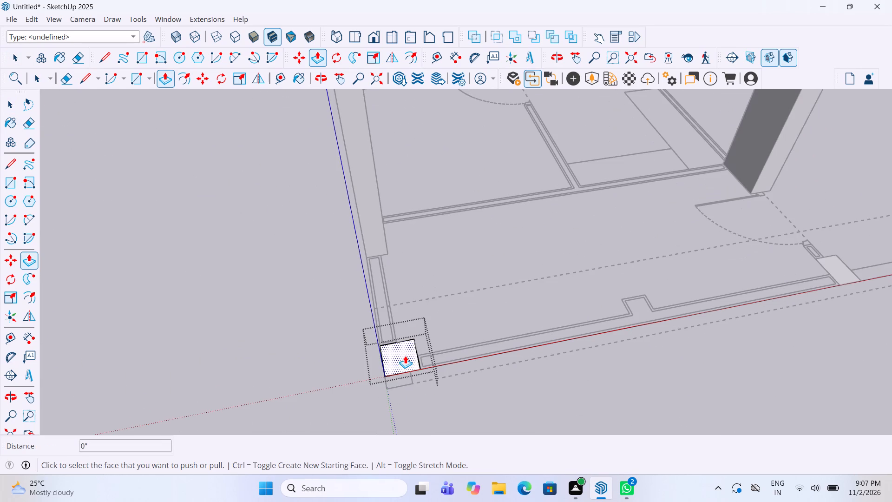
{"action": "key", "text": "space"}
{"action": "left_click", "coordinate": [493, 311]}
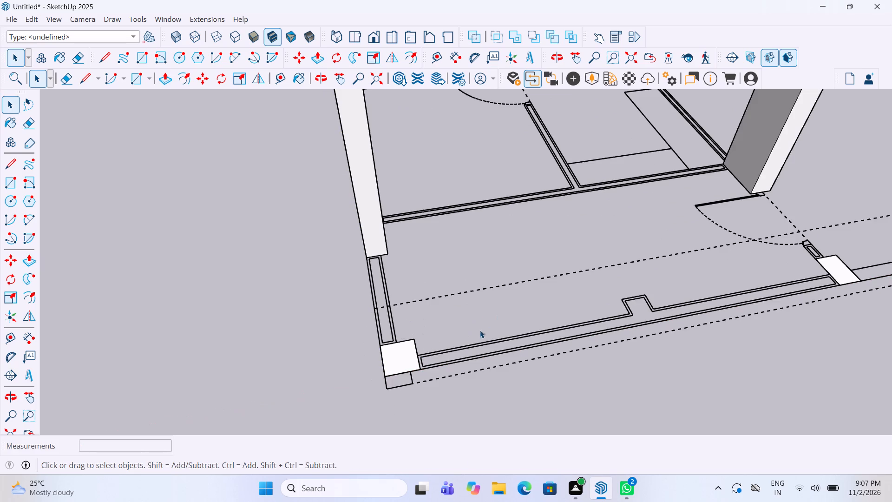
Delete the flat group of the sixth plan's front corner column on the staircase side.
{"action": "middle_click_drag", "start_coordinate": [480, 330], "coordinate": [469, 366]}
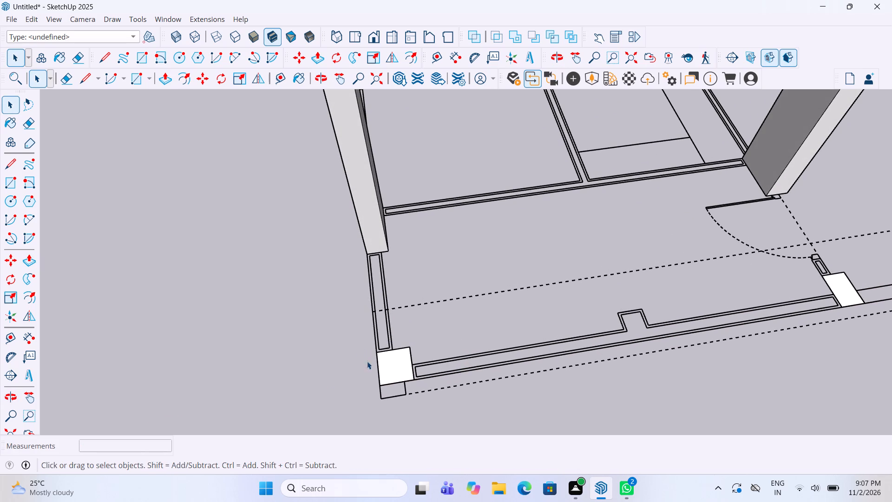
{"action": "left_click", "coordinate": [397, 366]}
{"action": "key", "text": "Delete"}
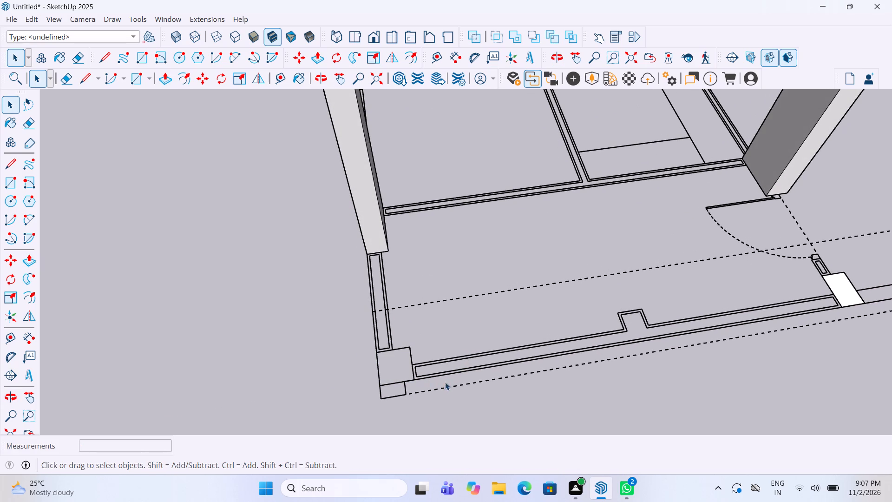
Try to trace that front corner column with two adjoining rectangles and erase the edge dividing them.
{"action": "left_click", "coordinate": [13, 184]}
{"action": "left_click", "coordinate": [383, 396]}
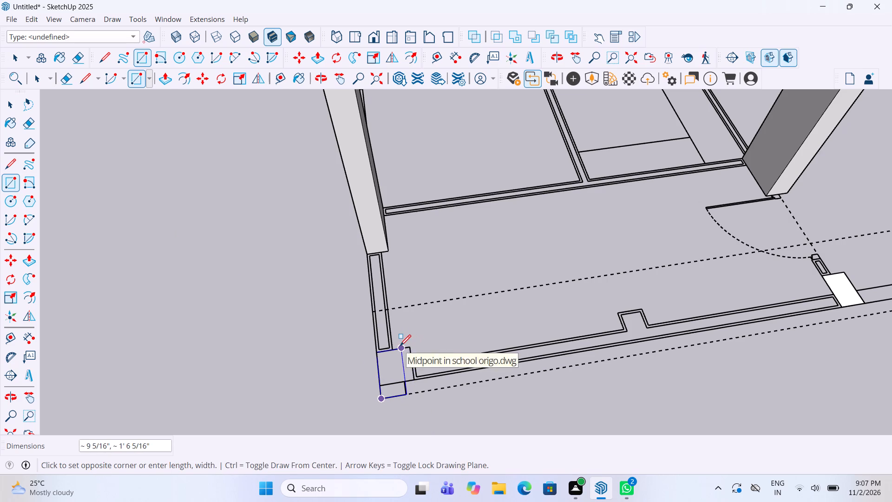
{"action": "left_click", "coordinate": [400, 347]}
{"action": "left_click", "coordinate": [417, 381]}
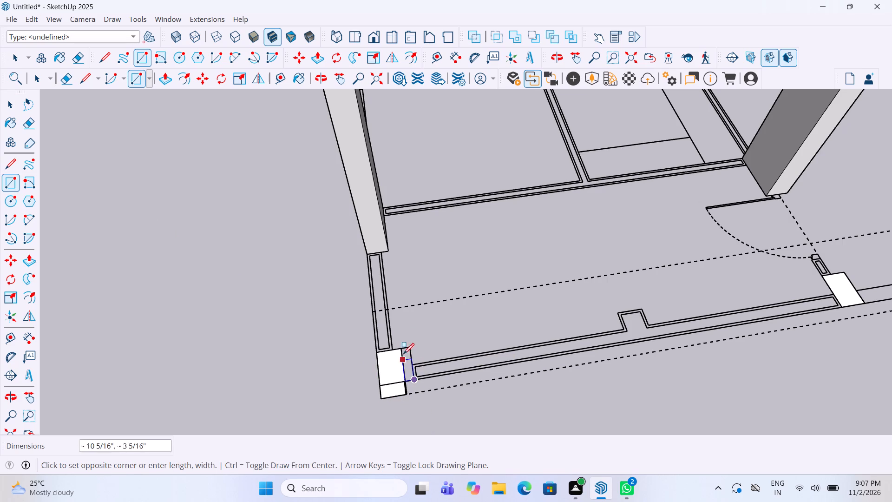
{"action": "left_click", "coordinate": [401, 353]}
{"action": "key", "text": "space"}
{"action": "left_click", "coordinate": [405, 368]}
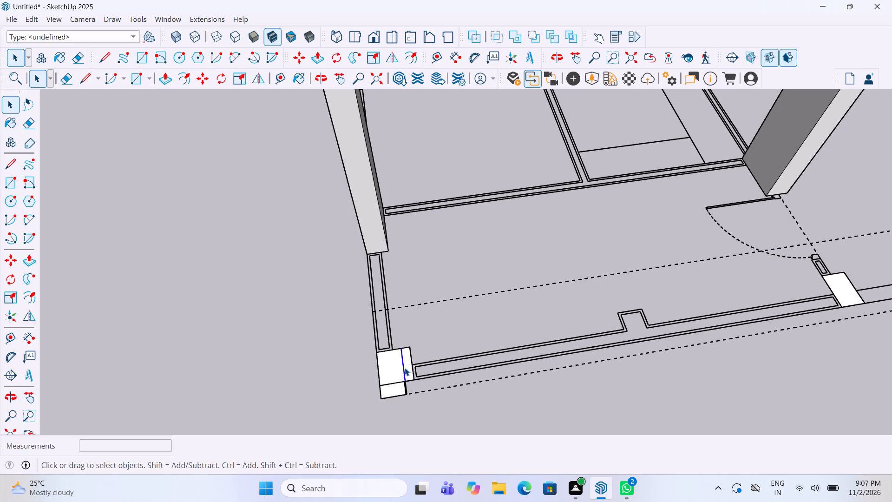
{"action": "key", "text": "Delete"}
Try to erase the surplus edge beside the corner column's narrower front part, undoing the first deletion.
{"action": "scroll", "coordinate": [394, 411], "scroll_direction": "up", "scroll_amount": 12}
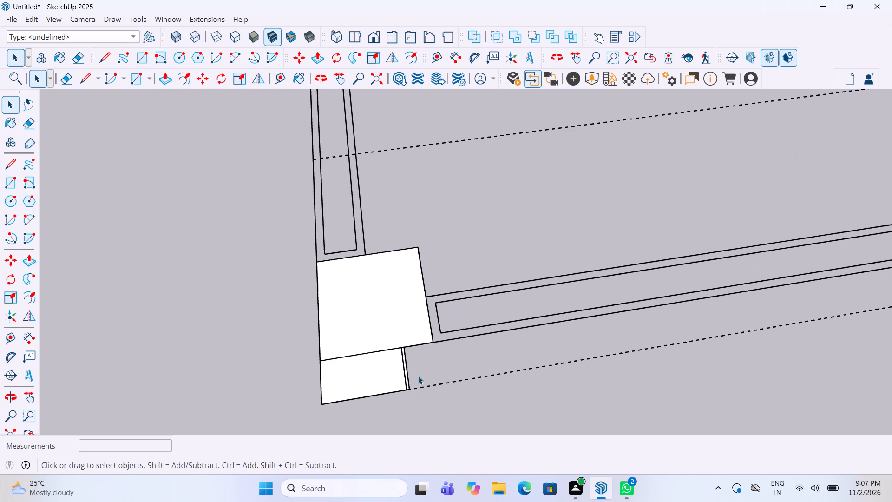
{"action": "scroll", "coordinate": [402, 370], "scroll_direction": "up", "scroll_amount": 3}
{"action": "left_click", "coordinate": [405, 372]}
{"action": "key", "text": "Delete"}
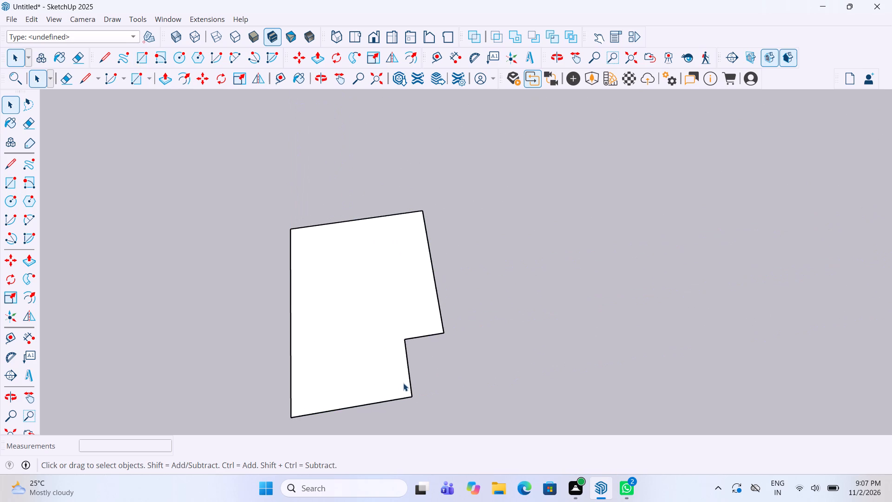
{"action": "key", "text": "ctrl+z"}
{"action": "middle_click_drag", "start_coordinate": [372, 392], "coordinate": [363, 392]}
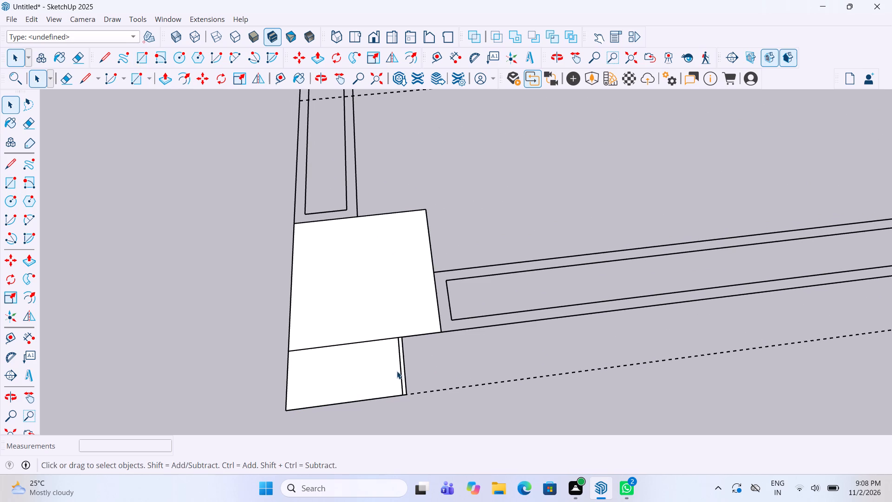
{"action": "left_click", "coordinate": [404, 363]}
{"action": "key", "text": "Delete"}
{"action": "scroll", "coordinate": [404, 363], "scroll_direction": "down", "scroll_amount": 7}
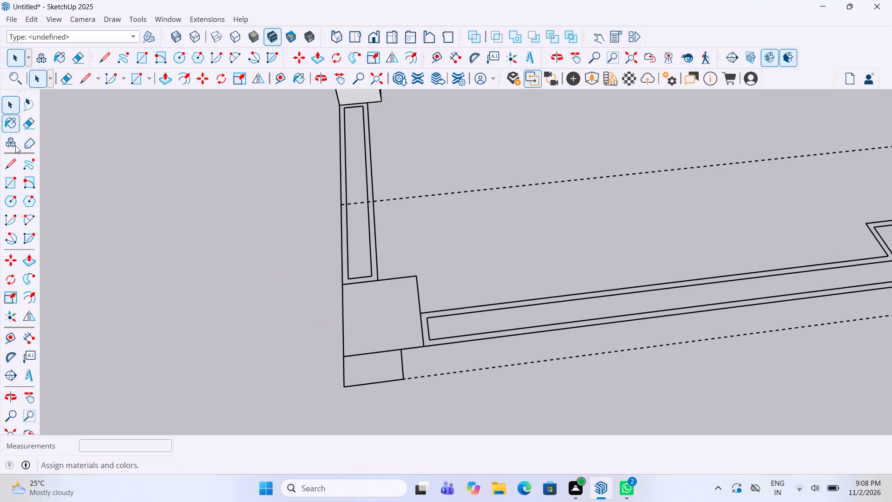
Trace the staircase-side front corner column's stepped outline with three adjoining rectangles, the first 6" by about 1' 6 5/16" and the second 5" by 3".
{"action": "left_click", "coordinate": [19, 180]}
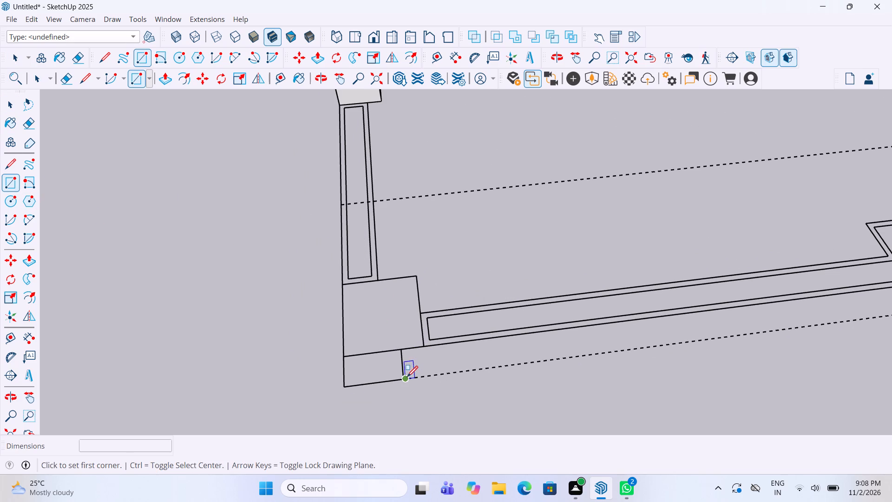
{"action": "left_click", "coordinate": [407, 378]}
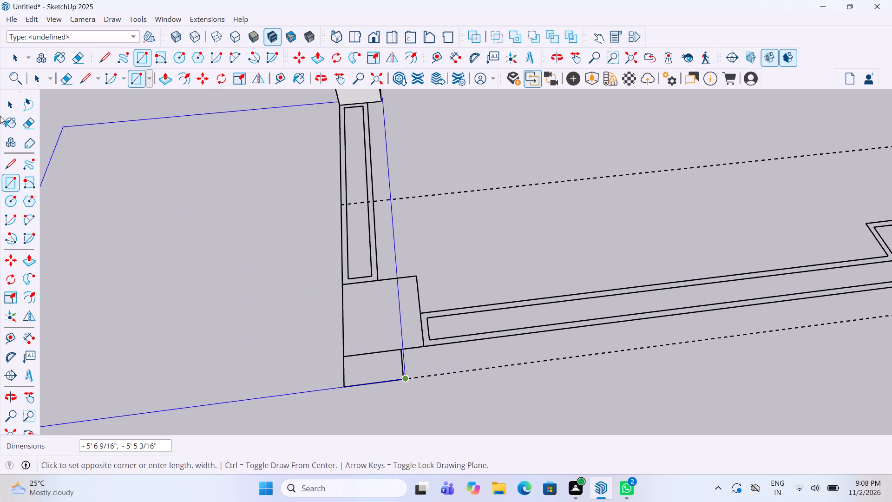
{"action": "left_click", "coordinate": [16, 178]}
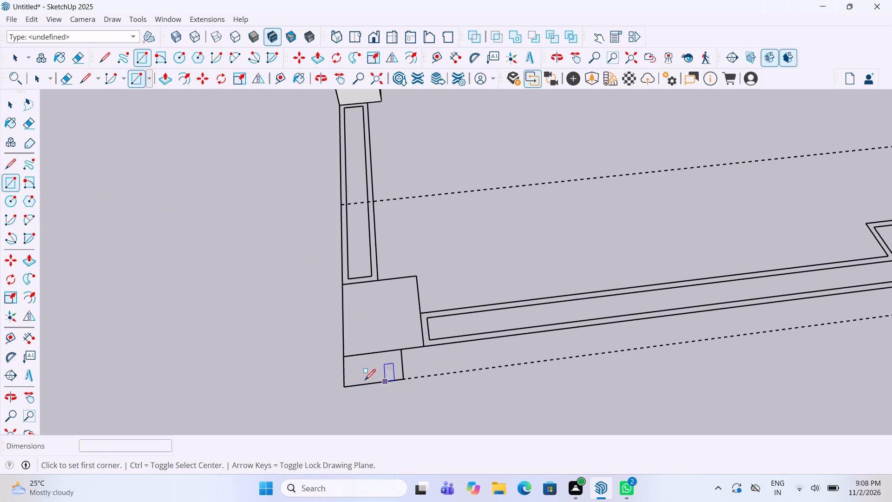
{"action": "left_click", "coordinate": [348, 387]}
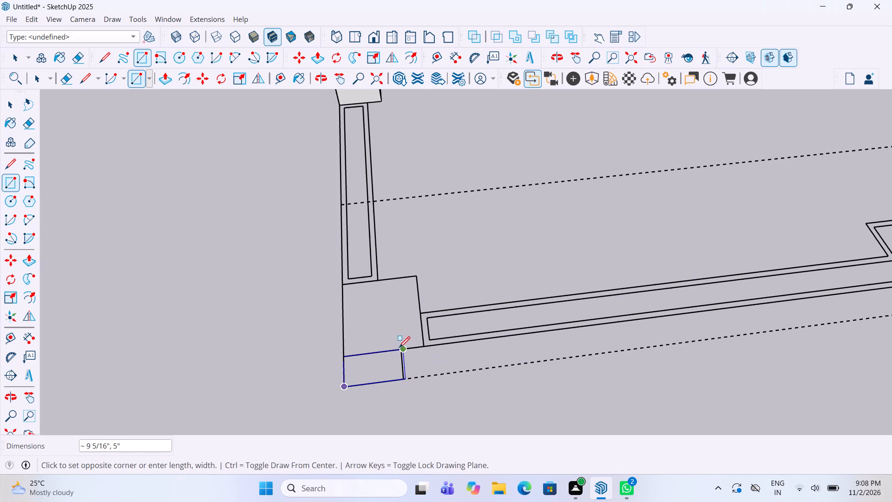
{"action": "left_click", "coordinate": [380, 280]}
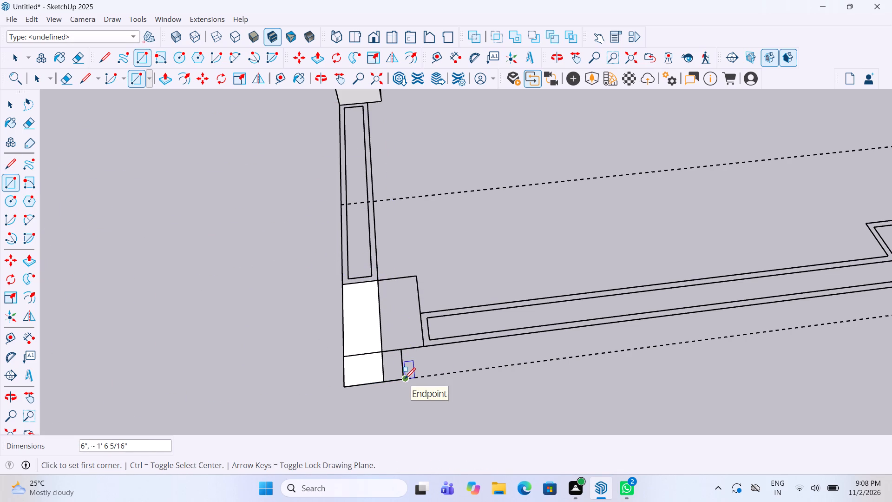
{"action": "scroll", "coordinate": [396, 383], "scroll_direction": "up", "scroll_amount": 5}
{"action": "left_click", "coordinate": [379, 383]}
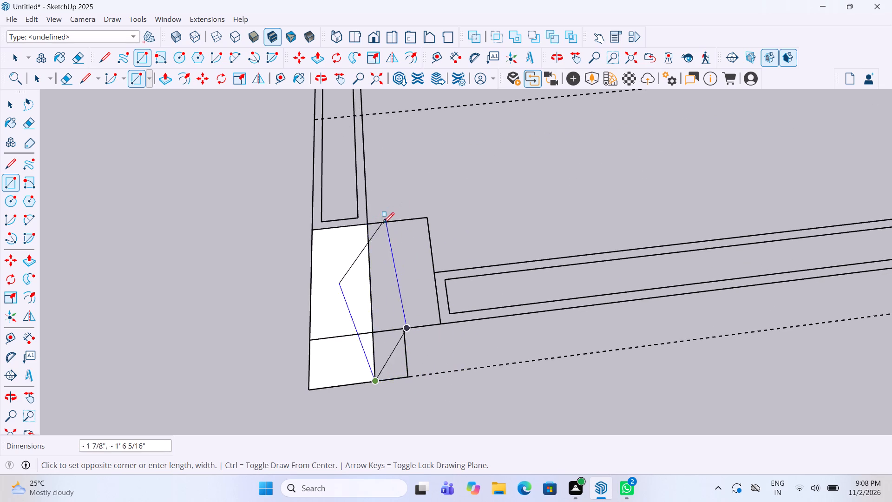
{"action": "scroll", "coordinate": [406, 339], "scroll_direction": "up", "scroll_amount": 5}
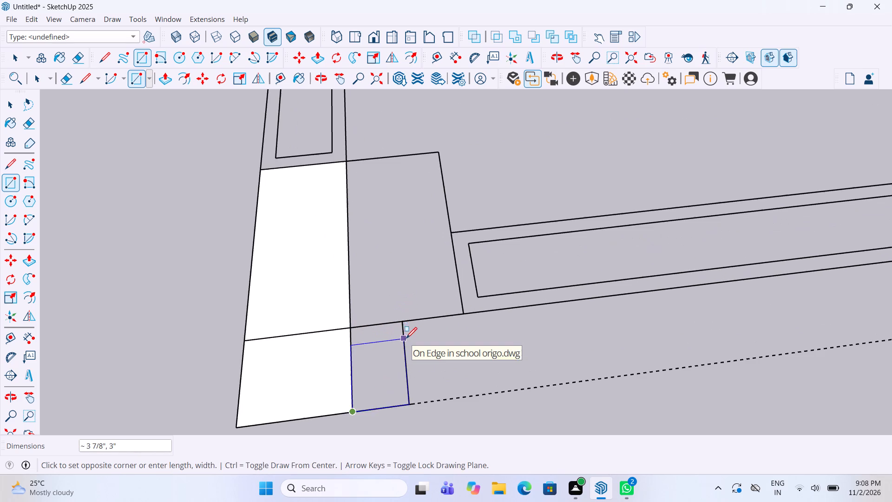
{"action": "left_click", "coordinate": [398, 323]}
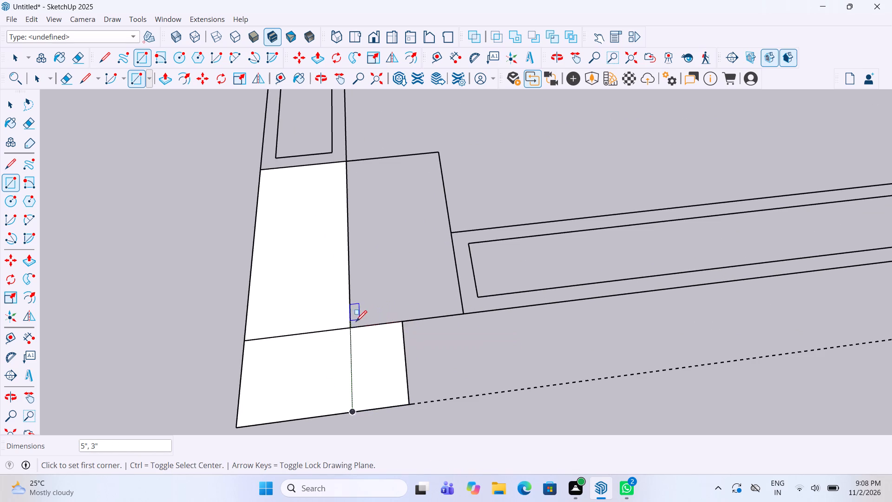
{"action": "left_click", "coordinate": [356, 327]}
{"action": "left_click", "coordinate": [434, 153]}
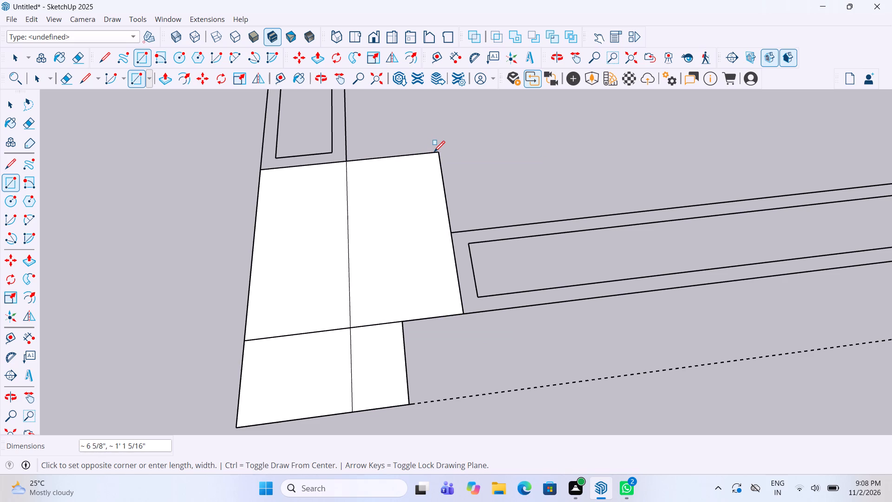
Erase the two edges dividing the traced rectangles so the corner column is a single stepped face.
{"action": "key", "text": "space"}
{"action": "left_click", "coordinate": [347, 220]}
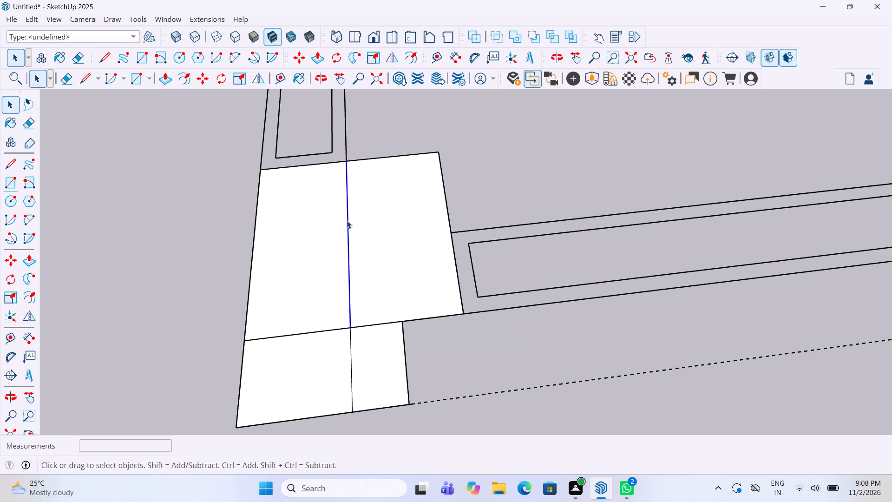
{"action": "key", "text": "Delete"}
{"action": "left_click", "coordinate": [351, 358]}
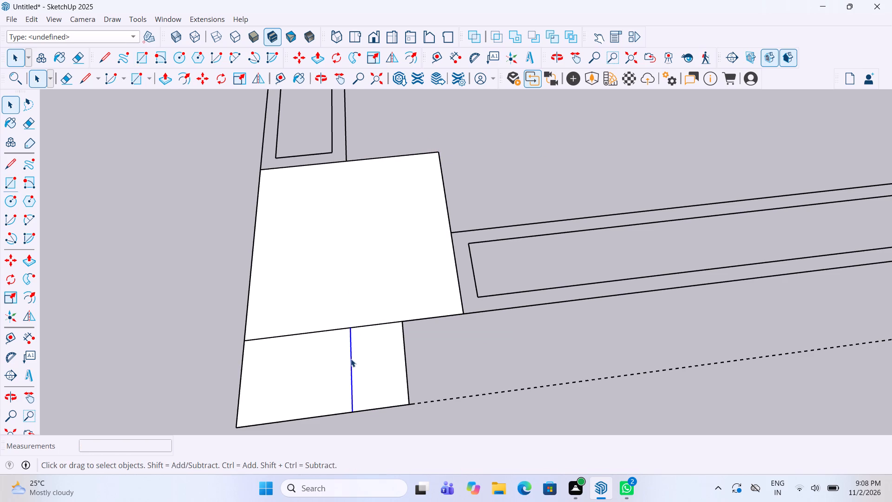
{"action": "key", "text": "Delete"}
Group the front corner column's stepped face.
{"action": "left_click", "coordinate": [355, 347]}
{"action": "right_click", "coordinate": [352, 298]}
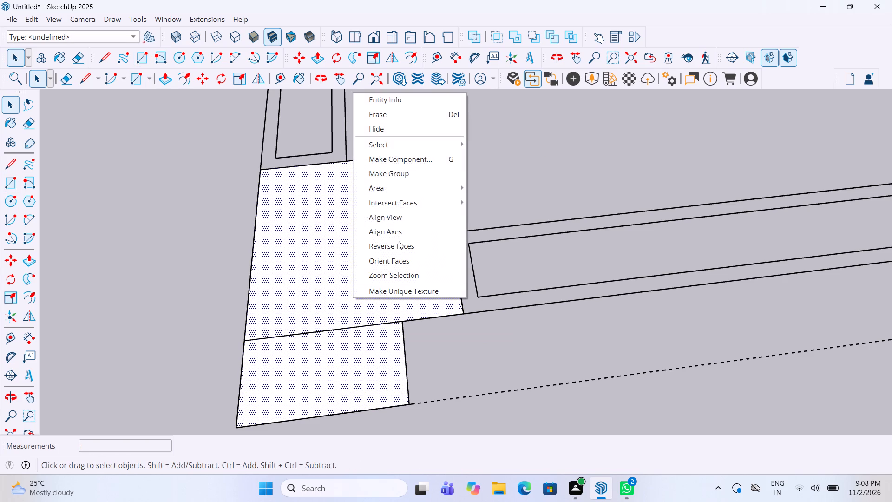
{"action": "left_click", "coordinate": [392, 173]}
Inside its group, extrude the sixth plan's stepped front corner column on the staircase side up the same height.
{"action": "scroll", "coordinate": [390, 353], "scroll_direction": "down", "scroll_amount": 10}
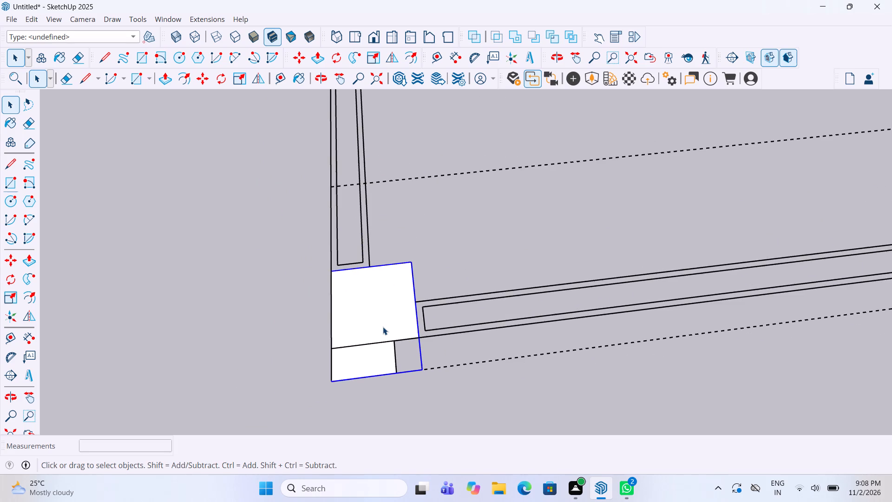
{"action": "double_click", "coordinate": [383, 327]}
{"action": "key", "text": "p"}
{"action": "double_click", "coordinate": [380, 320]}
{"action": "key", "text": "space"}
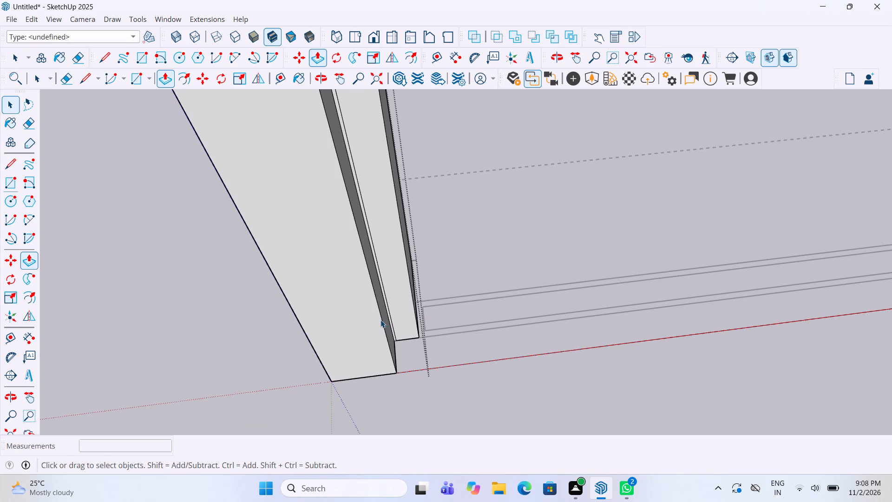
{"action": "left_click", "coordinate": [306, 364]}
Inside its group, extrude the sixth plan's middle column in the front wall up the same height.
{"action": "scroll", "coordinate": [320, 386], "scroll_direction": "down", "scroll_amount": 5}
{"action": "scroll", "coordinate": [397, 337], "scroll_direction": "down", "scroll_amount": 3}
{"action": "middle_click_drag", "start_coordinate": [394, 337], "coordinate": [359, 366]}
{"action": "scroll", "coordinate": [359, 366], "scroll_direction": "down", "scroll_amount": 11}
{"action": "left_click", "coordinate": [308, 408]}
{"action": "scroll", "coordinate": [433, 295], "scroll_direction": "down", "scroll_amount": 6}
{"action": "scroll", "coordinate": [505, 318], "scroll_direction": "up", "scroll_amount": 14}
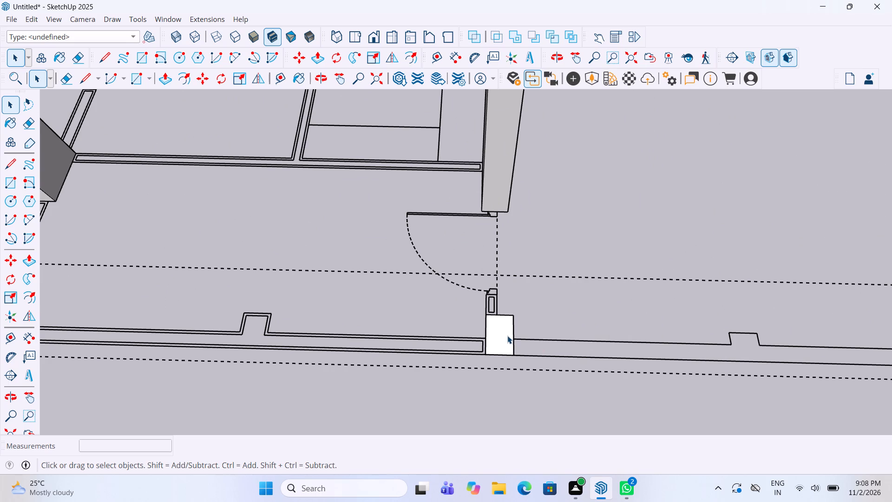
{"action": "double_click", "coordinate": [507, 336]}
{"action": "key", "text": "p"}
{"action": "double_click", "coordinate": [507, 330]}
{"action": "key", "text": "space"}
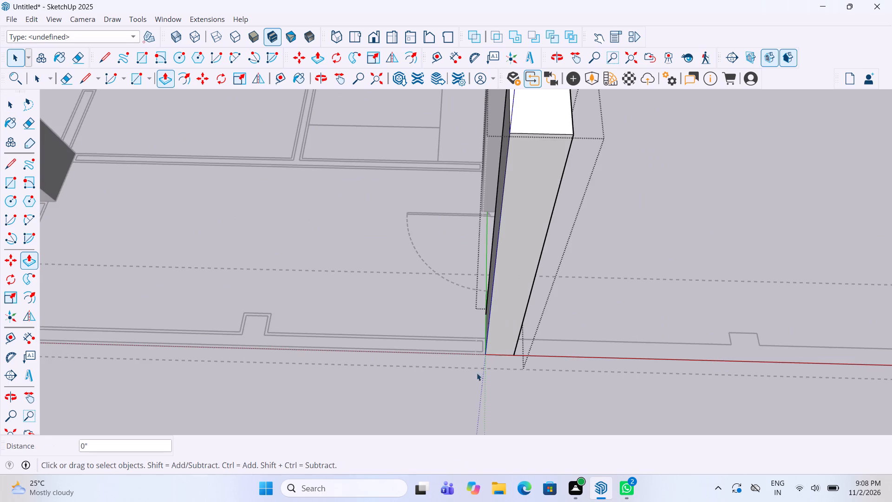
{"action": "left_click", "coordinate": [471, 385]}
Look over the sixth plan's columns and examine the notched front wall between the middle column and the corner column opposite the staircase.
{"action": "scroll", "coordinate": [454, 364], "scroll_direction": "down", "scroll_amount": 15}
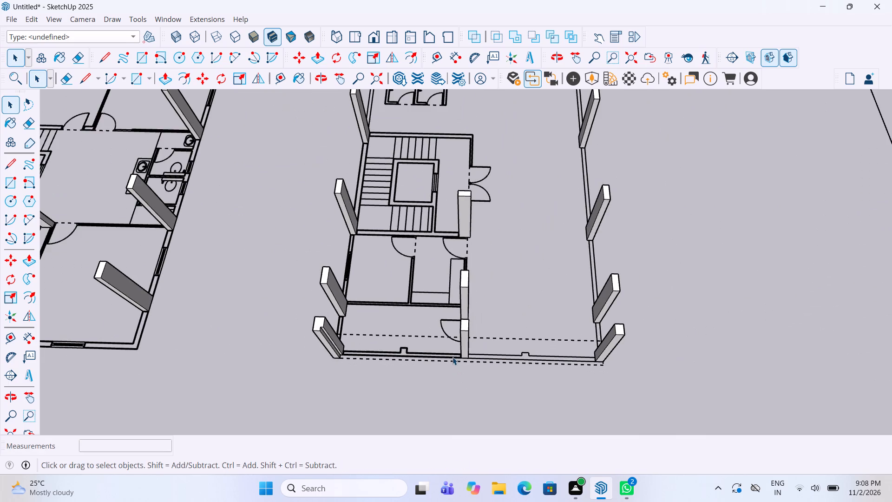
{"action": "scroll", "coordinate": [453, 357], "scroll_direction": "down", "scroll_amount": 5}
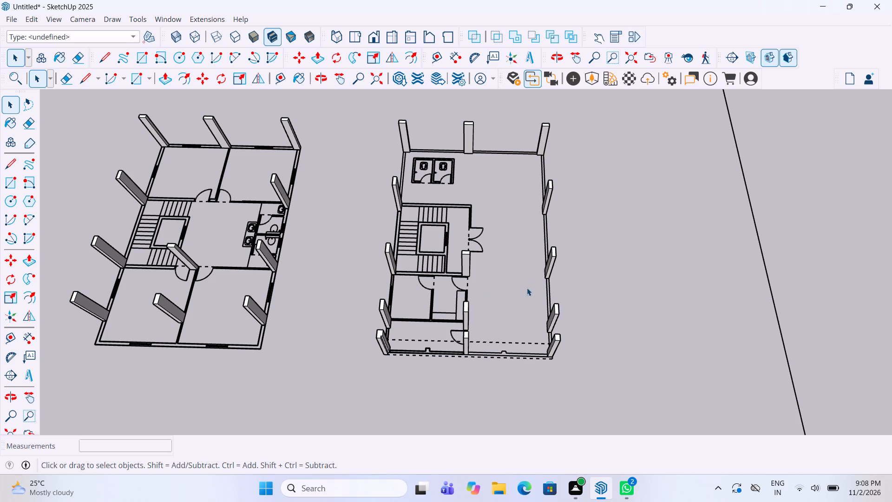
{"action": "scroll", "coordinate": [531, 389], "scroll_direction": "up", "scroll_amount": 4}
{"action": "scroll", "coordinate": [520, 330], "scroll_direction": "up", "scroll_amount": 5}
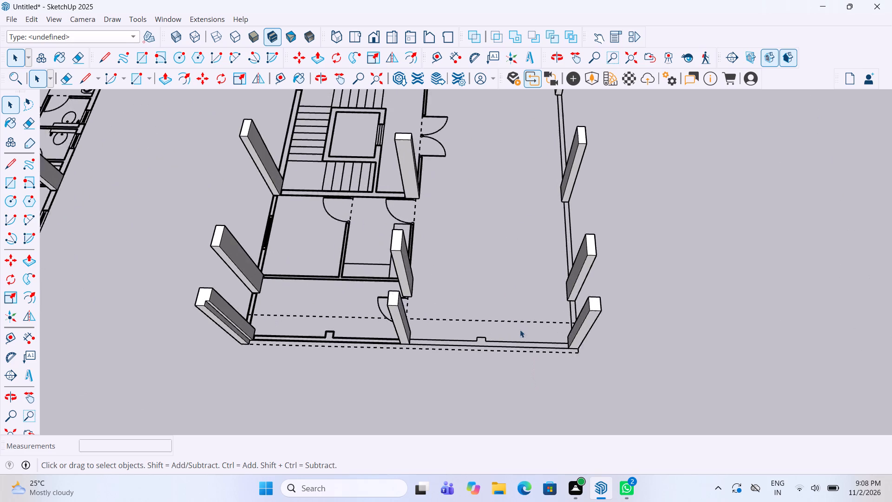
{"action": "scroll", "coordinate": [512, 337], "scroll_direction": "up", "scroll_amount": 3}
{"action": "middle_click_drag", "start_coordinate": [516, 344], "coordinate": [516, 358]}
{"action": "scroll", "coordinate": [473, 349], "scroll_direction": "up", "scroll_amount": 9}
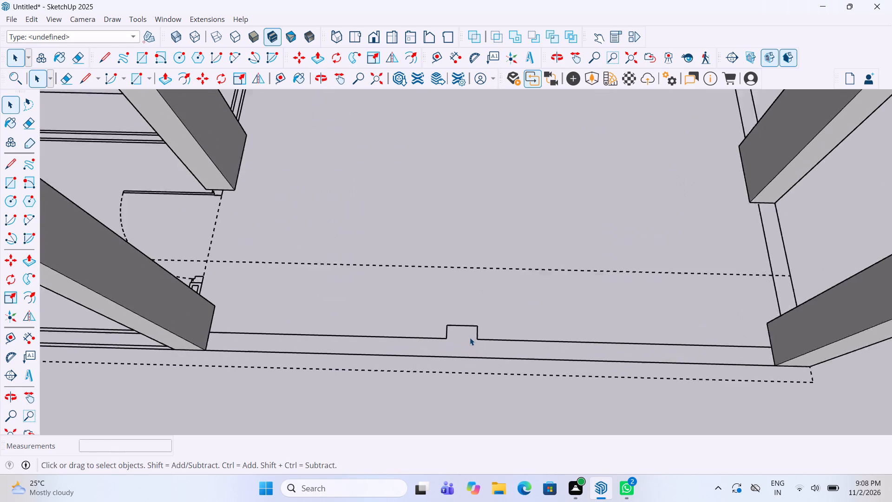
{"action": "scroll", "coordinate": [470, 337], "scroll_direction": "up", "scroll_amount": 1}
{"action": "scroll", "coordinate": [470, 337], "scroll_direction": "down", "scroll_amount": 4}
{"action": "scroll", "coordinate": [470, 337], "scroll_direction": "up", "scroll_amount": 3}
{"action": "scroll", "coordinate": [470, 337], "scroll_direction": "down", "scroll_amount": 4}
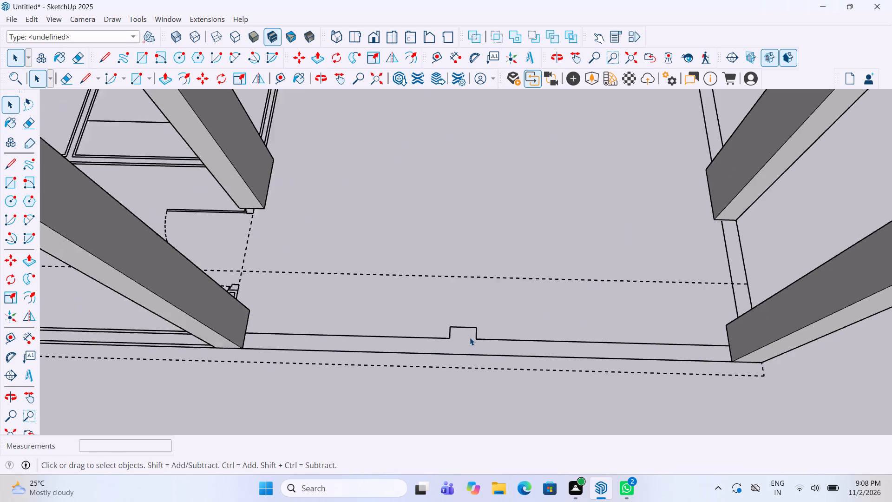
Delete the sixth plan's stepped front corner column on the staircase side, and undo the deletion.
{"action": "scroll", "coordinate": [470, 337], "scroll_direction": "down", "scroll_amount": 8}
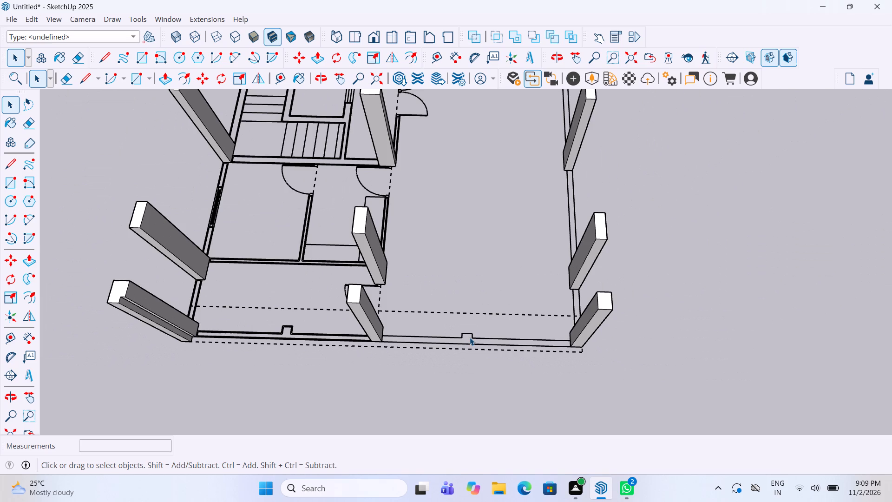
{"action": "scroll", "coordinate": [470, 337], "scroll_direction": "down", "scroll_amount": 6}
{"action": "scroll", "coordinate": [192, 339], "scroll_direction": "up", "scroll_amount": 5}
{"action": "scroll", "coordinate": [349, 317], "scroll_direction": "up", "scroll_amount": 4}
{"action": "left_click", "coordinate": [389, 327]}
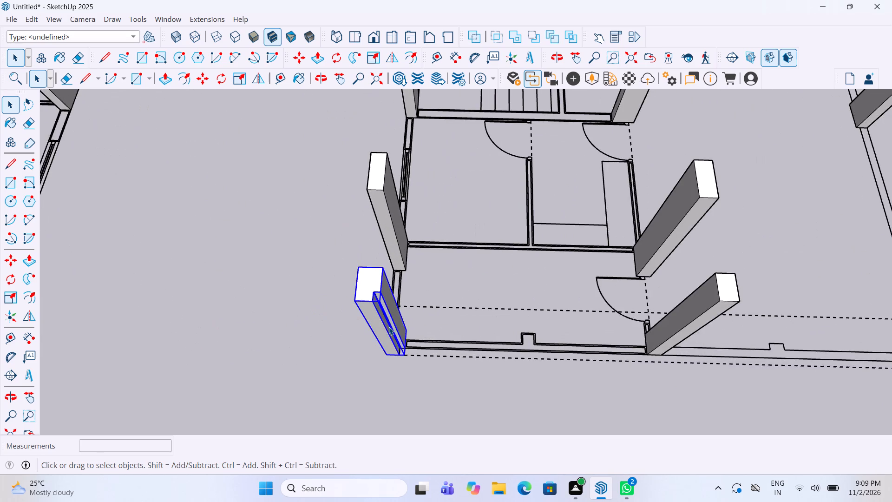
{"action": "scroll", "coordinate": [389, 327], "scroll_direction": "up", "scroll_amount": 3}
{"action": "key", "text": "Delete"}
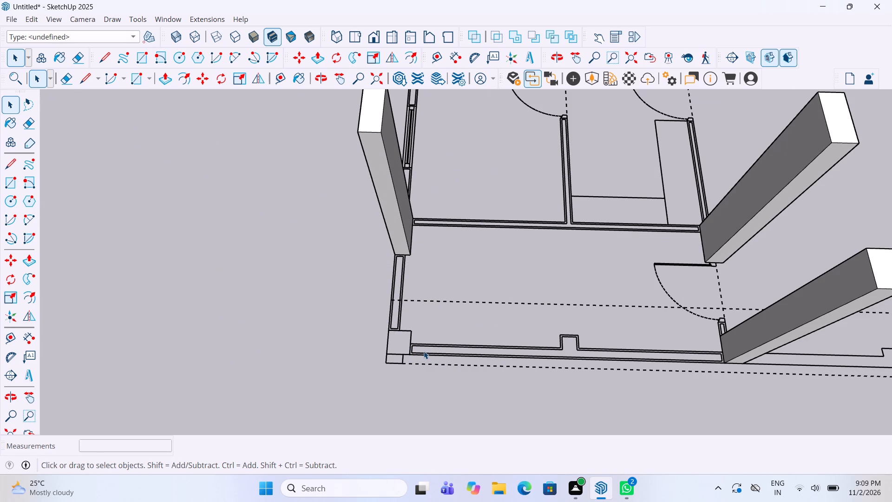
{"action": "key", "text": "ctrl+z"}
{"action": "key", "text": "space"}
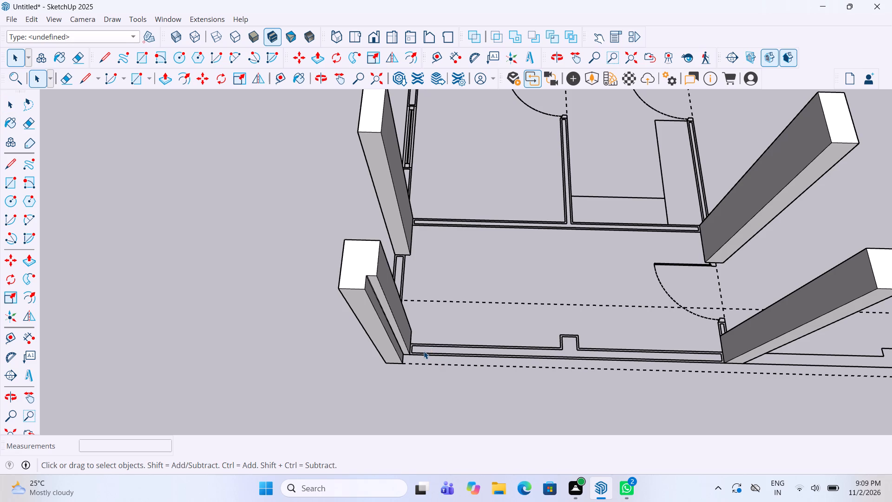
Trace the sixth plan's back wall between the middle column and the toilet-side corner column with a rectangle about 12' 6" by 6".
{"action": "scroll", "coordinate": [389, 215], "scroll_direction": "down", "scroll_amount": 8}
{"action": "scroll", "coordinate": [406, 279], "scroll_direction": "down", "scroll_amount": 12}
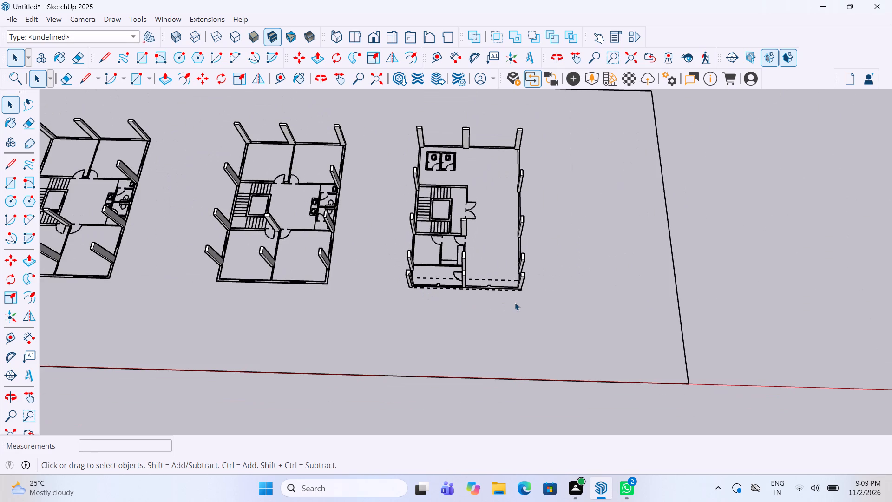
{"action": "scroll", "coordinate": [425, 92], "scroll_direction": "up", "scroll_amount": 4}
{"action": "scroll", "coordinate": [465, 129], "scroll_direction": "up", "scroll_amount": 10}
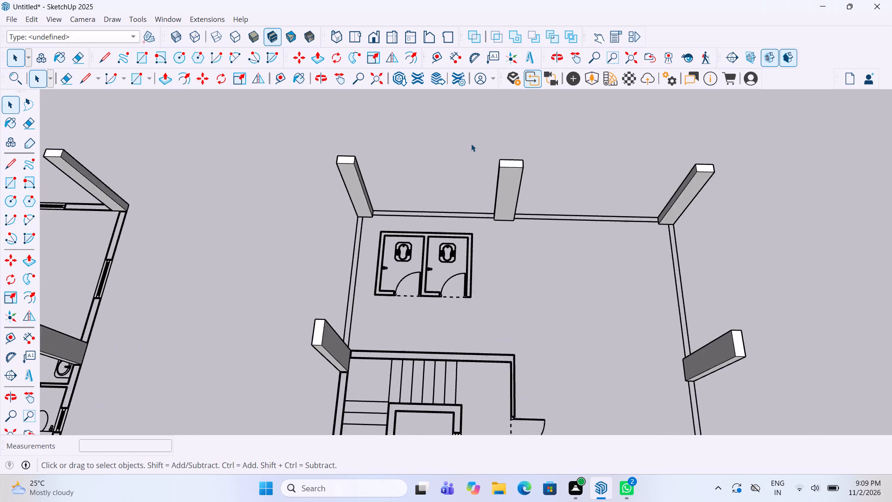
{"action": "scroll", "coordinate": [476, 165], "scroll_direction": "up", "scroll_amount": 8}
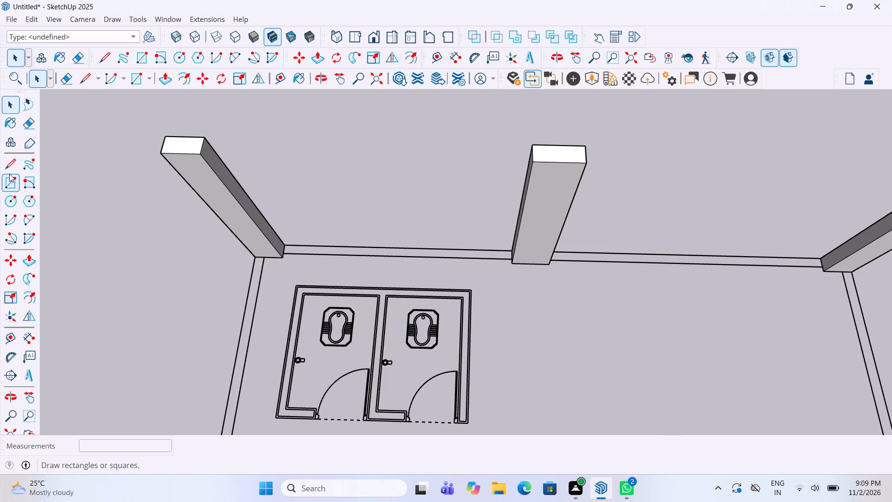
{"action": "left_click", "coordinate": [9, 174]}
{"action": "middle_click_drag", "start_coordinate": [348, 216], "coordinate": [489, 215]}
{"action": "scroll", "coordinate": [493, 221], "scroll_direction": "up", "scroll_amount": 3}
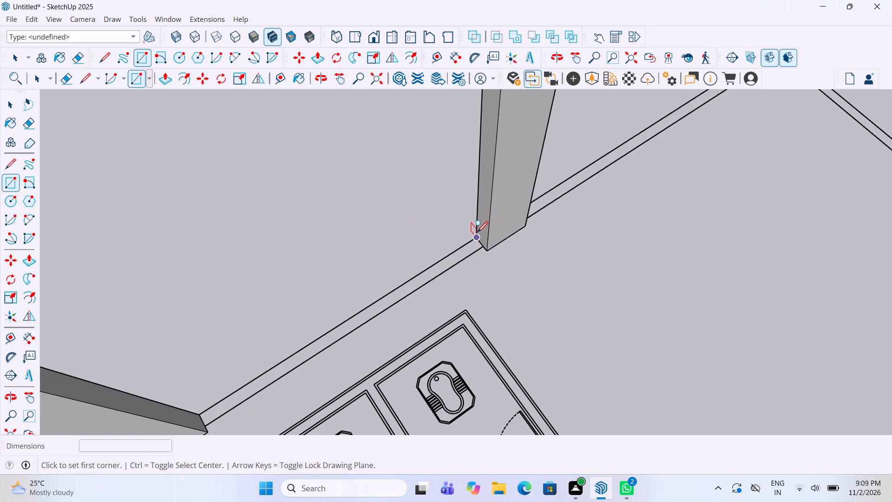
{"action": "left_click", "coordinate": [477, 233]}
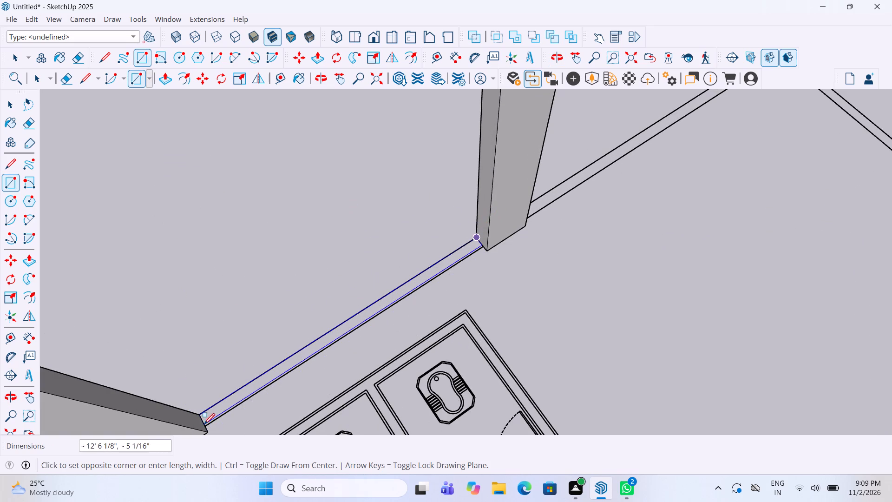
{"action": "scroll", "coordinate": [202, 422], "scroll_direction": "up", "scroll_amount": 1}
{"action": "middle_click_drag", "start_coordinate": [202, 422], "coordinate": [135, 380]}
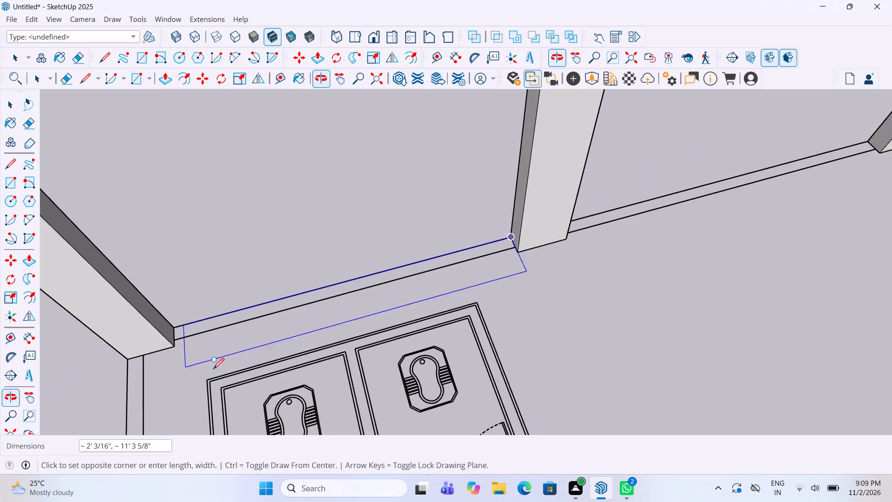
{"action": "scroll", "coordinate": [213, 370], "scroll_direction": "up", "scroll_amount": 3}
{"action": "scroll", "coordinate": [190, 336], "scroll_direction": "up", "scroll_amount": 3}
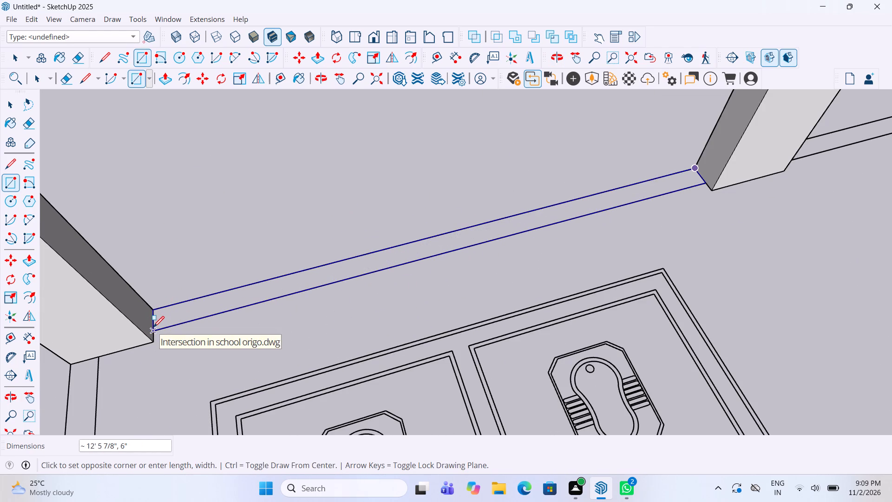
{"action": "left_click", "coordinate": [153, 328]}
Trace the rest of the back wall, from the middle column to the opposite corner column, with a rectangle about 14' 9" long.
{"action": "scroll", "coordinate": [269, 384], "scroll_direction": "down", "scroll_amount": 5}
{"action": "scroll", "coordinate": [337, 357], "scroll_direction": "down", "scroll_amount": 7}
{"action": "scroll", "coordinate": [300, 347], "scroll_direction": "down", "scroll_amount": 6}
{"action": "middle_click_drag", "start_coordinate": [564, 282], "coordinate": [469, 289]}
{"action": "scroll", "coordinate": [524, 292], "scroll_direction": "up", "scroll_amount": 5}
{"action": "scroll", "coordinate": [391, 289], "scroll_direction": "up", "scroll_amount": 5}
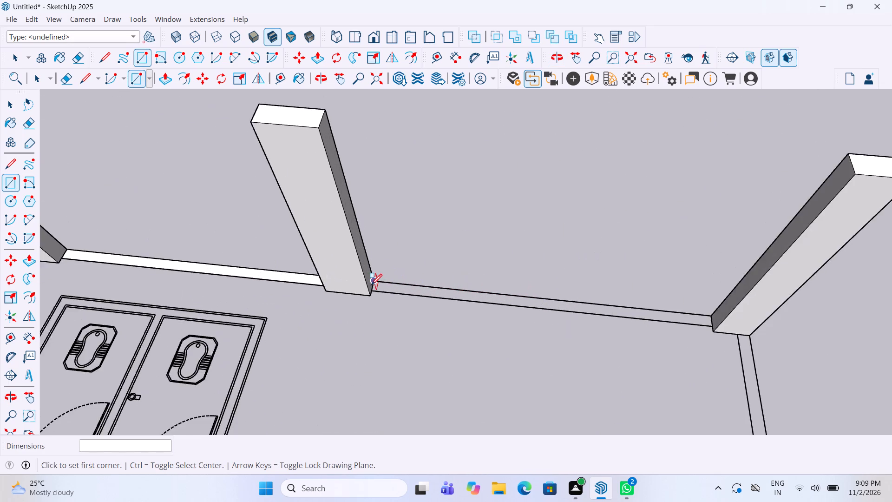
{"action": "scroll", "coordinate": [371, 286], "scroll_direction": "up", "scroll_amount": 3}
{"action": "left_click", "coordinate": [376, 273]}
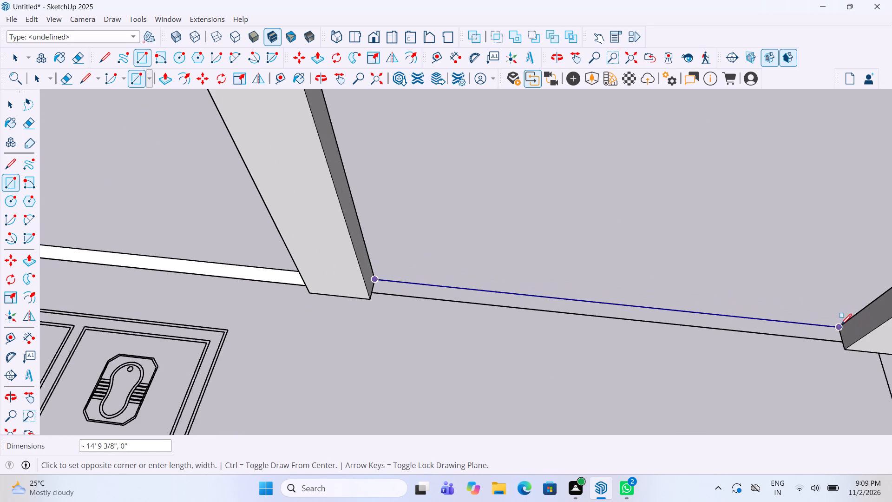
{"action": "left_click", "coordinate": [843, 340]}
Trace the side wall opposite the staircase from the back corner column to the second column with a rectangle about 13' 10" by 6".
{"action": "scroll", "coordinate": [651, 278], "scroll_direction": "down", "scroll_amount": 10}
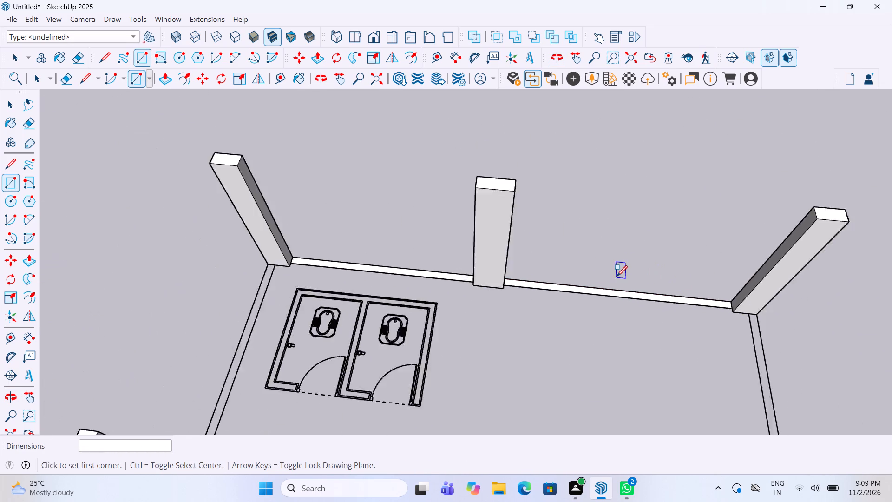
{"action": "scroll", "coordinate": [617, 277], "scroll_direction": "down", "scroll_amount": 2}
{"action": "scroll", "coordinate": [613, 222], "scroll_direction": "down", "scroll_amount": 5}
{"action": "scroll", "coordinate": [715, 295], "scroll_direction": "up", "scroll_amount": 9}
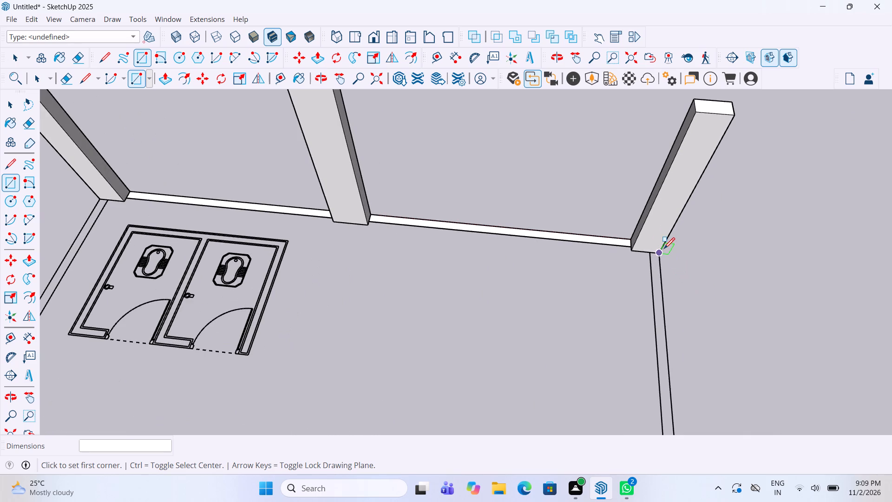
{"action": "left_click", "coordinate": [664, 250]}
{"action": "scroll", "coordinate": [664, 250], "scroll_direction": "down", "scroll_amount": 6}
{"action": "middle_click_drag", "start_coordinate": [677, 376], "coordinate": [829, 434]}
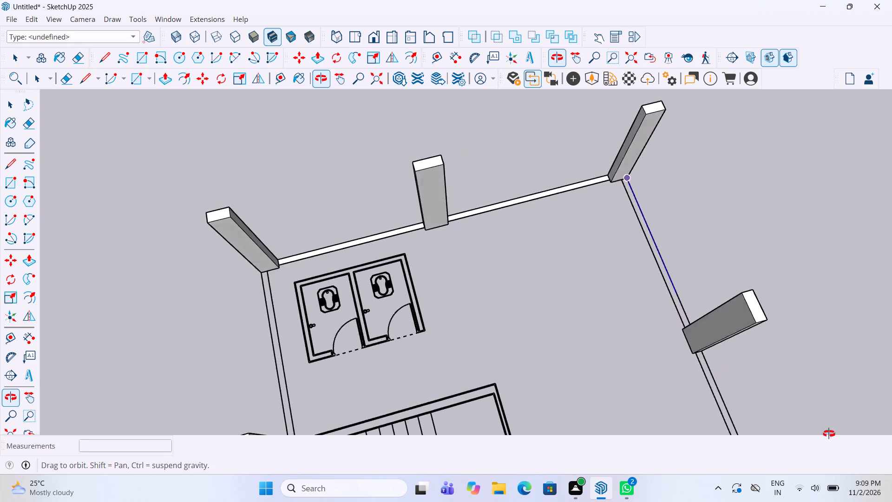
{"action": "middle_click_drag", "start_coordinate": [829, 434], "coordinate": [889, 436]}
{"action": "scroll", "coordinate": [684, 220], "scroll_direction": "up", "scroll_amount": 4}
{"action": "middle_click_drag", "start_coordinate": [660, 196], "coordinate": [765, 226]}
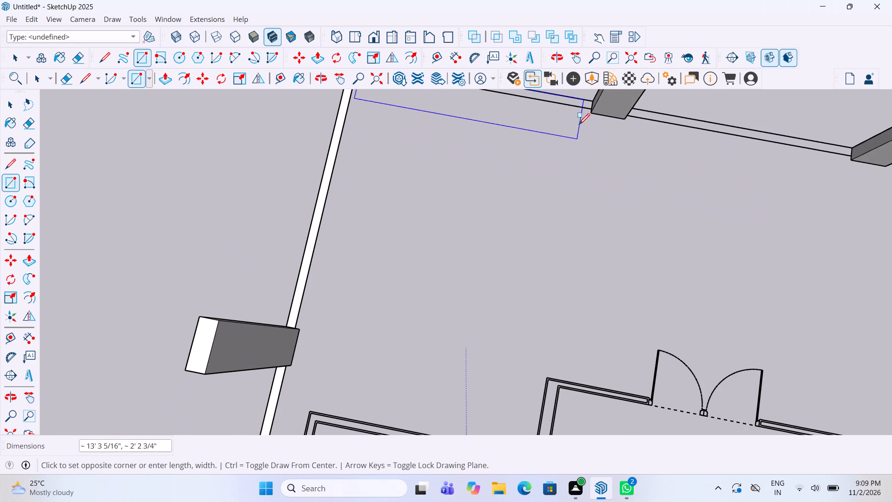
{"action": "scroll", "coordinate": [590, 111], "scroll_direction": "up", "scroll_amount": 9}
{"action": "left_click", "coordinate": [591, 105]}
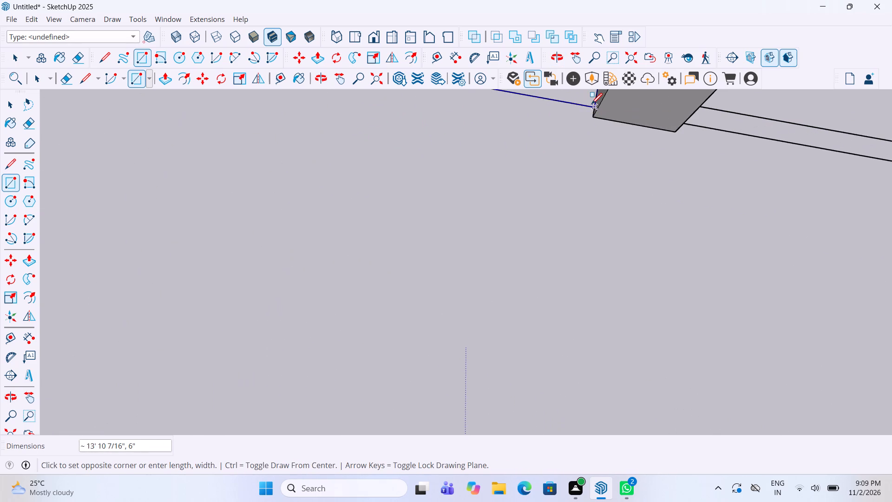
Trace the same side wall between its second and third columns with a rectangle spanning the wall thickness.
{"action": "scroll", "coordinate": [486, 320], "scroll_direction": "down", "scroll_amount": 6}
{"action": "scroll", "coordinate": [406, 307], "scroll_direction": "down", "scroll_amount": 6}
{"action": "scroll", "coordinate": [334, 277], "scroll_direction": "down", "scroll_amount": 5}
{"action": "middle_click_drag", "start_coordinate": [334, 277], "coordinate": [359, 268]}
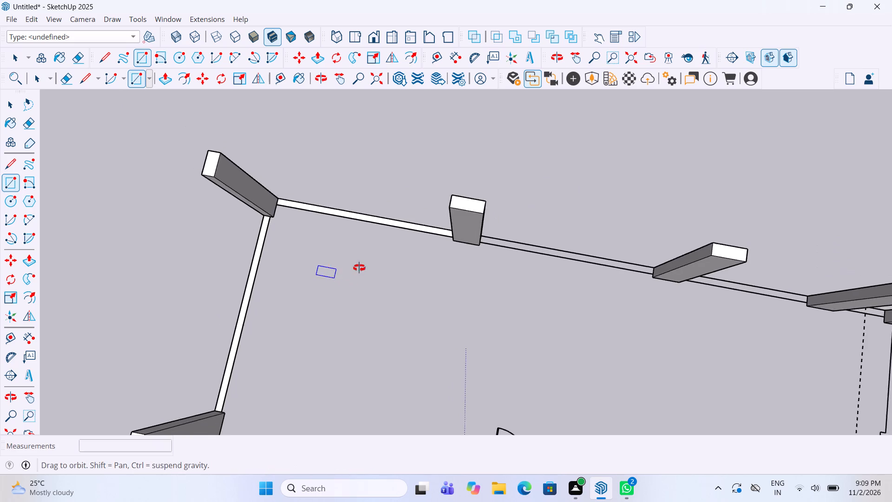
{"action": "middle_click_drag", "start_coordinate": [359, 268], "coordinate": [425, 240]}
{"action": "scroll", "coordinate": [594, 198], "scroll_direction": "up", "scroll_amount": 4}
{"action": "scroll", "coordinate": [652, 214], "scroll_direction": "up", "scroll_amount": 4}
{"action": "left_click", "coordinate": [658, 217]}
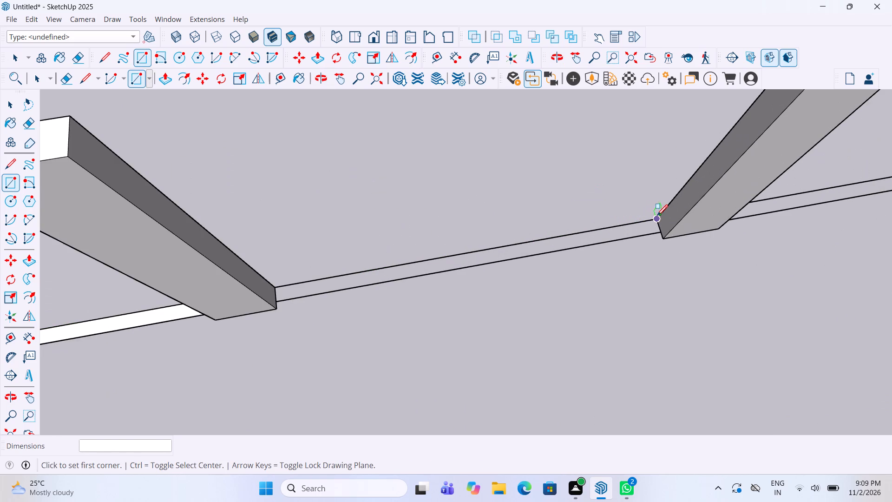
{"action": "left_click", "coordinate": [279, 298]}
Trace the same side wall between its third and fourth columns with a rectangle about 9' 7" long.
{"action": "scroll", "coordinate": [271, 335], "scroll_direction": "down", "scroll_amount": 5}
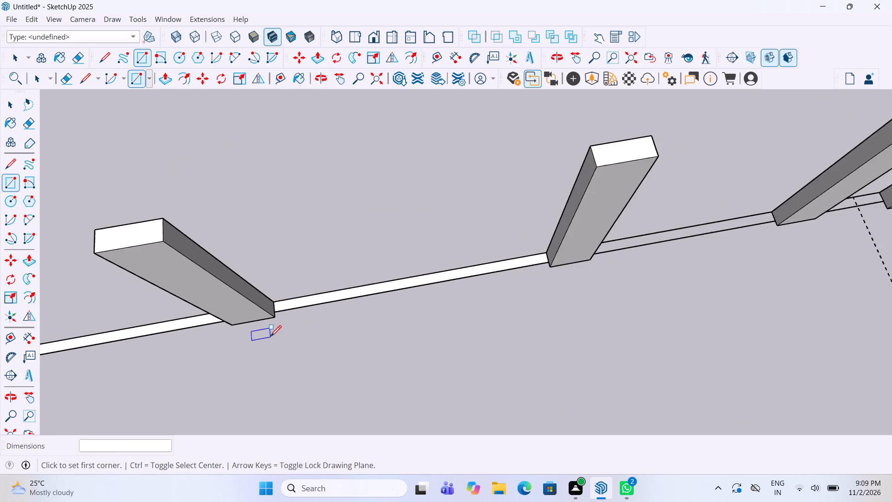
{"action": "scroll", "coordinate": [270, 337], "scroll_direction": "down", "scroll_amount": 11}
{"action": "scroll", "coordinate": [454, 295], "scroll_direction": "up", "scroll_amount": 9}
{"action": "scroll", "coordinate": [417, 316], "scroll_direction": "up", "scroll_amount": 4}
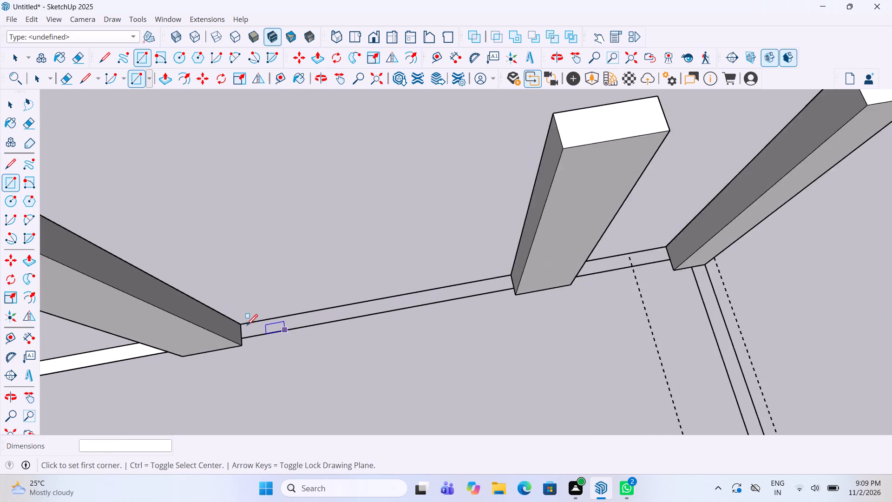
{"action": "scroll", "coordinate": [246, 325], "scroll_direction": "up", "scroll_amount": 3}
{"action": "left_click", "coordinate": [238, 323]}
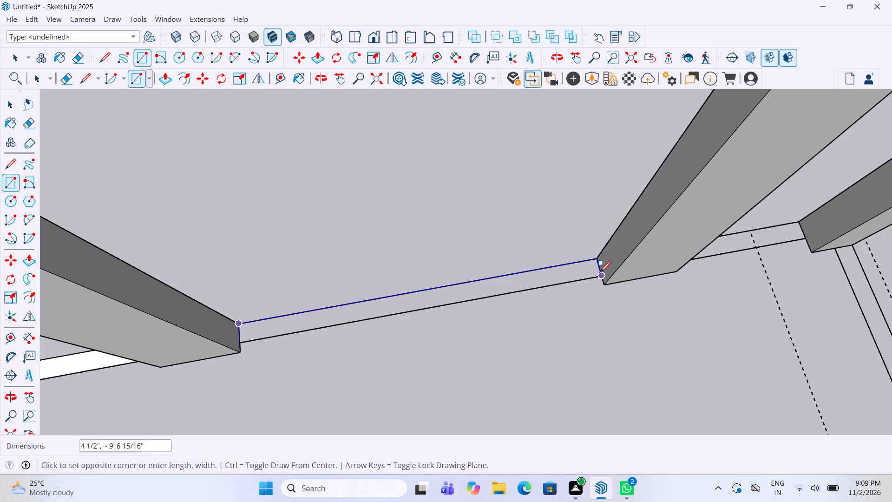
{"action": "left_click", "coordinate": [600, 273]}
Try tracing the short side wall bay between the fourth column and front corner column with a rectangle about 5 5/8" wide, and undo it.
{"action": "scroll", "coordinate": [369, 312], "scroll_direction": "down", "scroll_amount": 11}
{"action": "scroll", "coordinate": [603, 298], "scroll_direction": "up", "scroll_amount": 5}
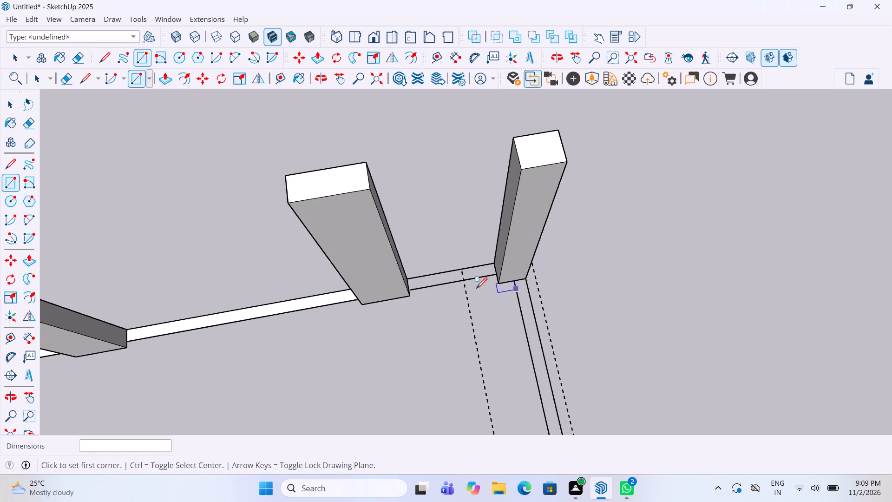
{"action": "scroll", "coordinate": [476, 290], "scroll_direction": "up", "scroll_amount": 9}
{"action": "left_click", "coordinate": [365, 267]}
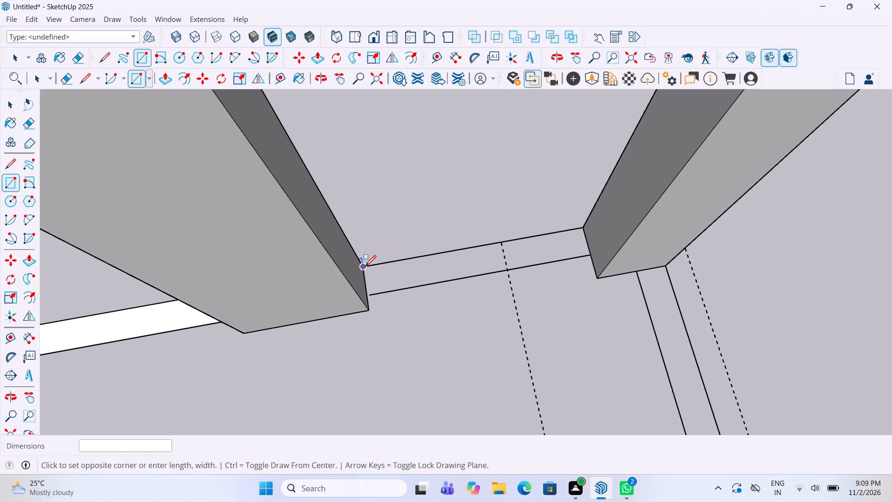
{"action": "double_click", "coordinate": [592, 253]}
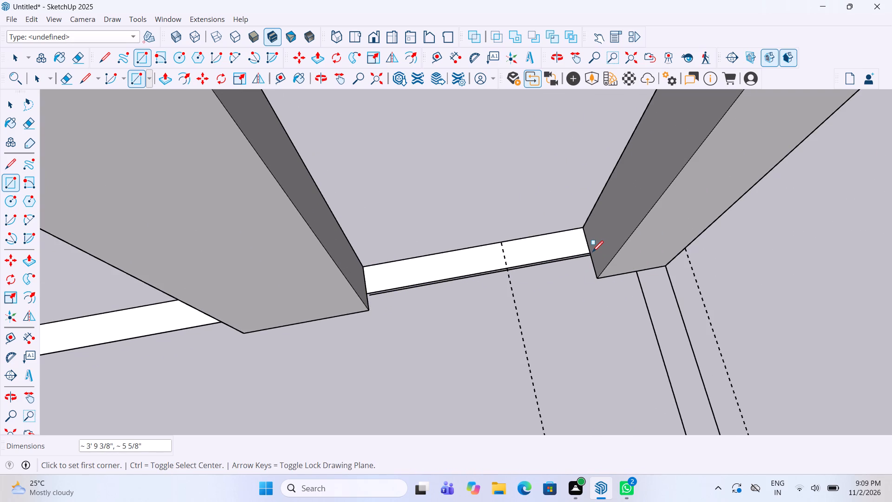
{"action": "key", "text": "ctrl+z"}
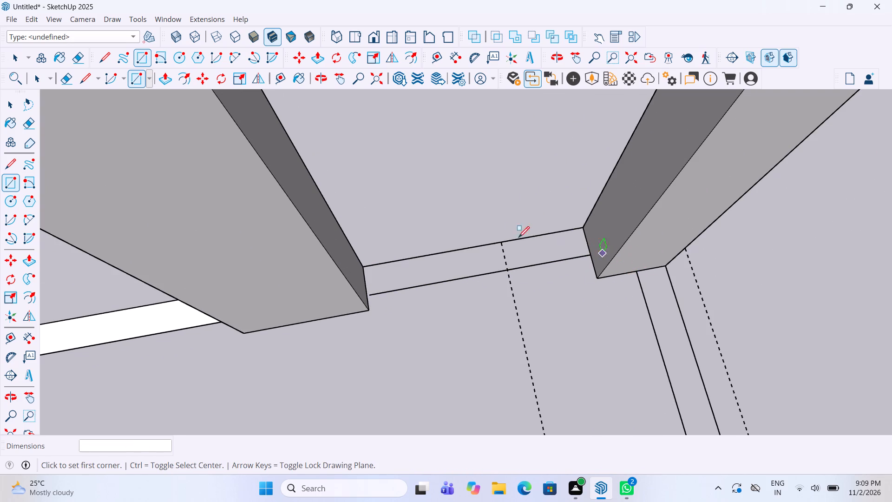
Trace the short side wall bay between the fourth column and the front corner column with a rectangle about 3' 9" by 6".
{"action": "left_click", "coordinate": [366, 264]}
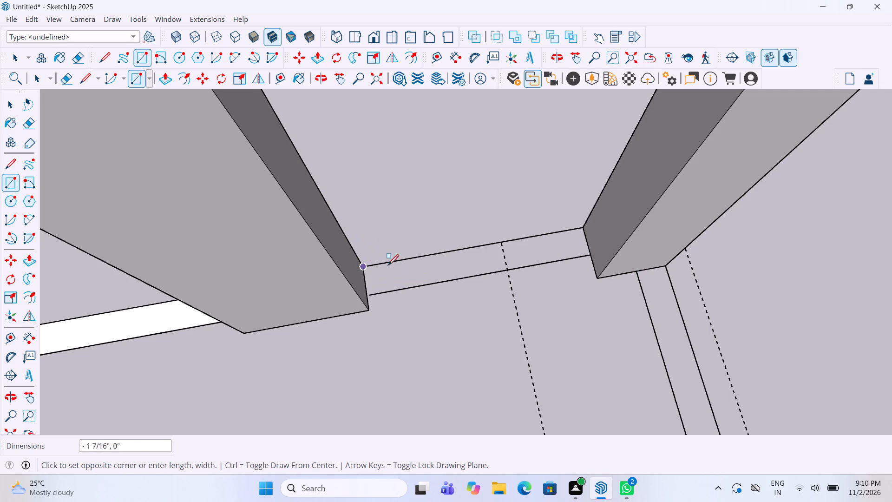
{"action": "left_click", "coordinate": [592, 258]}
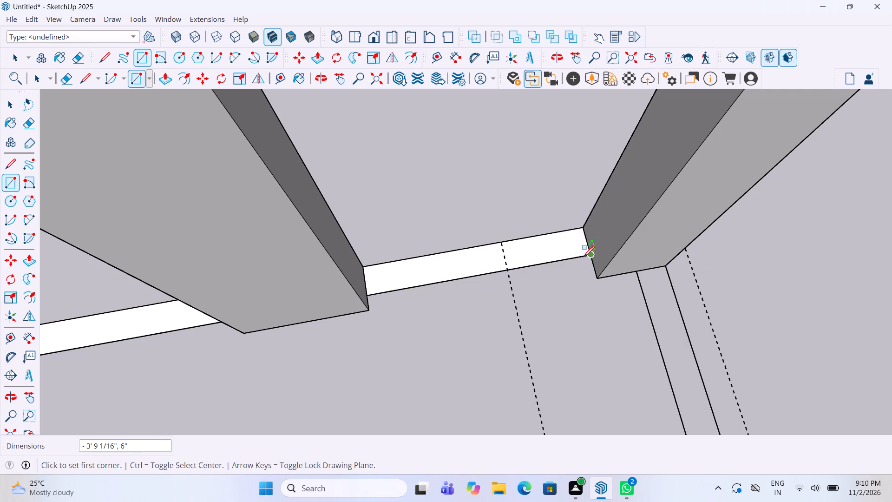
Trace the front wall from that corner column to the middle column with a rectangle about 15' 3" by 6", leaving out the notch.
{"action": "scroll", "coordinate": [564, 255], "scroll_direction": "down", "scroll_amount": 8}
{"action": "middle_click_drag", "start_coordinate": [563, 302], "coordinate": [545, 264]}
{"action": "scroll", "coordinate": [515, 259], "scroll_direction": "down", "scroll_amount": 9}
{"action": "scroll", "coordinate": [603, 278], "scroll_direction": "up", "scroll_amount": 4}
{"action": "scroll", "coordinate": [535, 268], "scroll_direction": "up", "scroll_amount": 4}
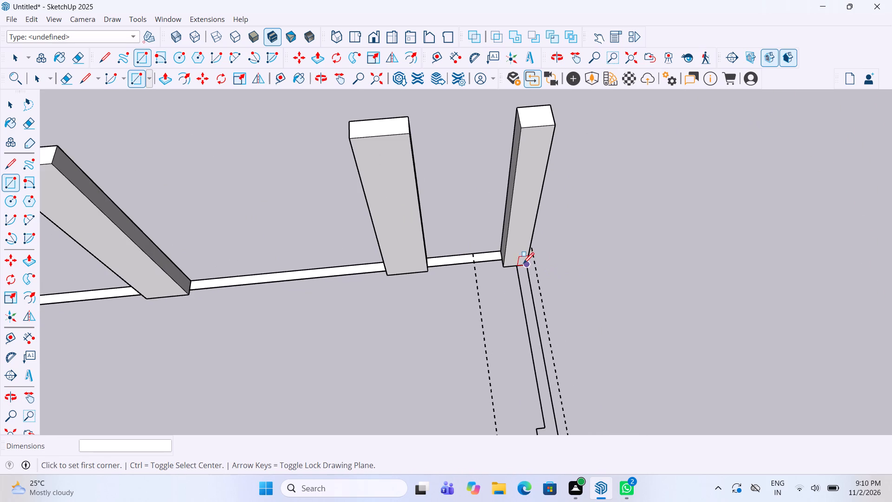
{"action": "left_click", "coordinate": [524, 265]}
{"action": "scroll", "coordinate": [530, 240], "scroll_direction": "down", "scroll_amount": 10}
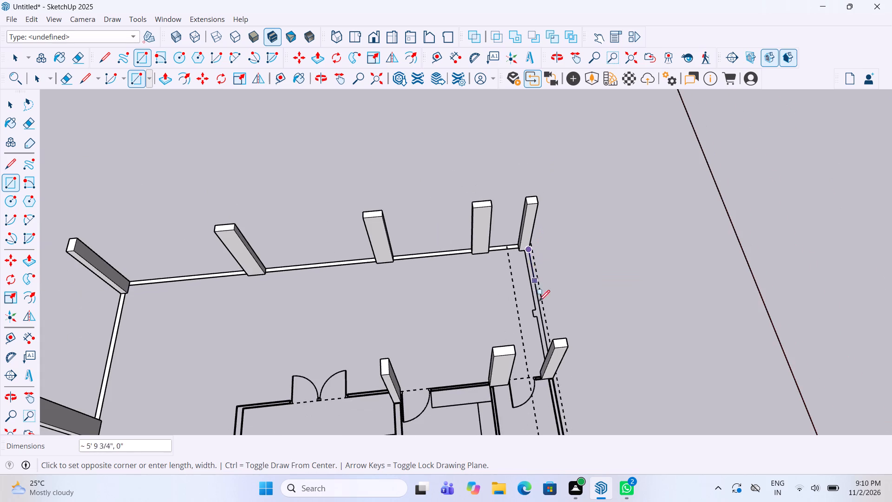
{"action": "middle_click_drag", "start_coordinate": [544, 335], "coordinate": [598, 423]}
{"action": "scroll", "coordinate": [557, 315], "scroll_direction": "up", "scroll_amount": 8}
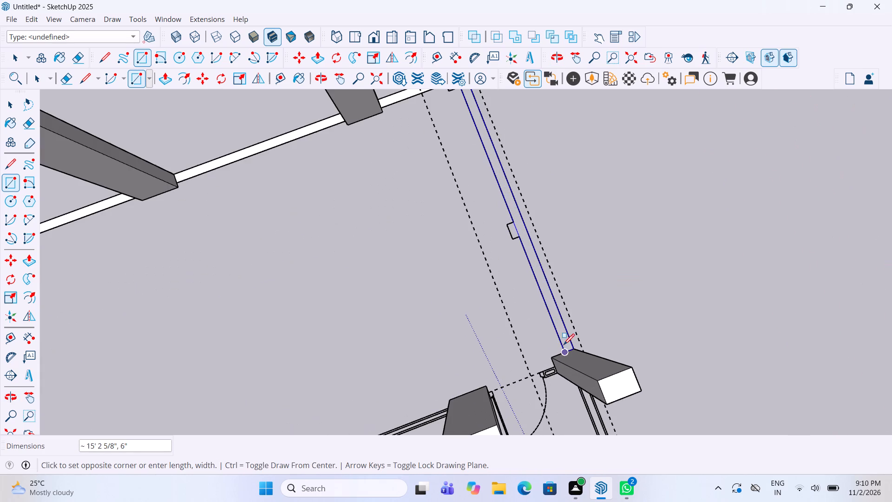
{"action": "left_click", "coordinate": [564, 347]}
Trace the front wall from the middle column to the notched corner column with a rectangle 14' 3" by 6".
{"action": "scroll", "coordinate": [526, 266], "scroll_direction": "down", "scroll_amount": 10}
{"action": "middle_click_drag", "start_coordinate": [558, 299], "coordinate": [535, 254]}
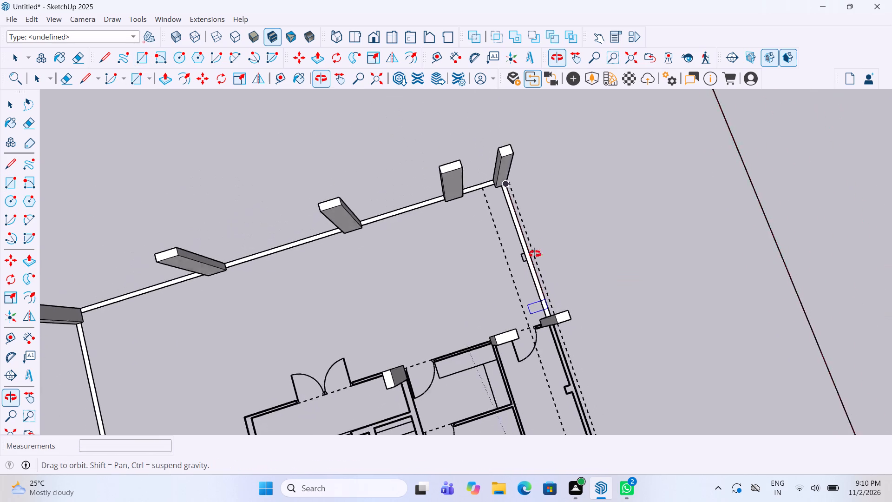
{"action": "middle_click_drag", "start_coordinate": [535, 254], "coordinate": [517, 210]}
{"action": "scroll", "coordinate": [517, 210], "scroll_direction": "up", "scroll_amount": 1}
{"action": "scroll", "coordinate": [517, 210], "scroll_direction": "down", "scroll_amount": 4}
{"action": "scroll", "coordinate": [585, 354], "scroll_direction": "up", "scroll_amount": 4}
{"action": "scroll", "coordinate": [543, 352], "scroll_direction": "up", "scroll_amount": 5}
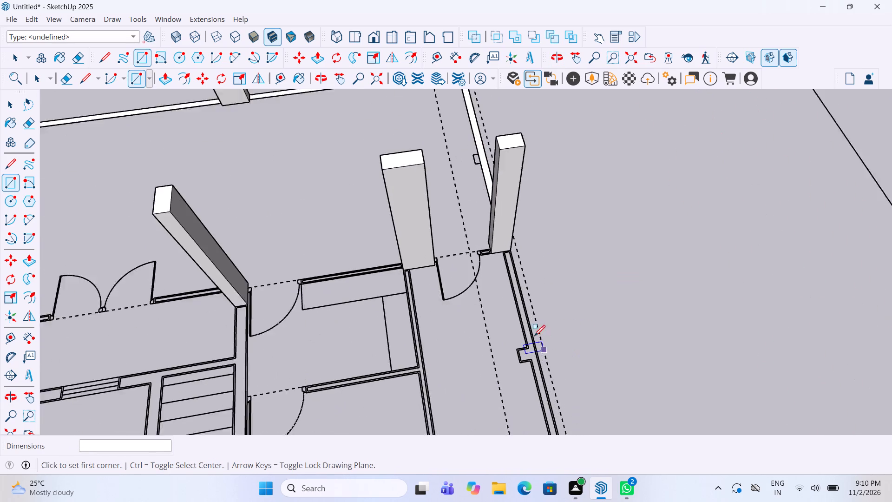
{"action": "scroll", "coordinate": [521, 257], "scroll_direction": "up", "scroll_amount": 4}
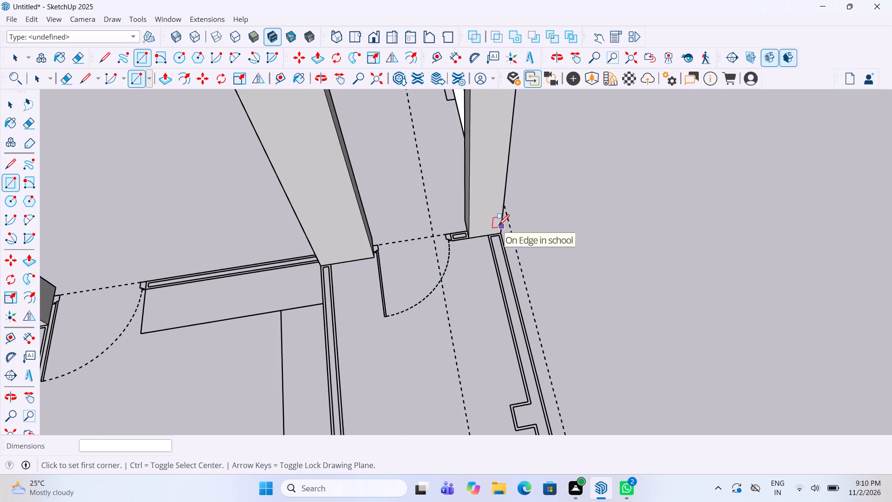
{"action": "scroll", "coordinate": [501, 239], "scroll_direction": "up", "scroll_amount": 8}
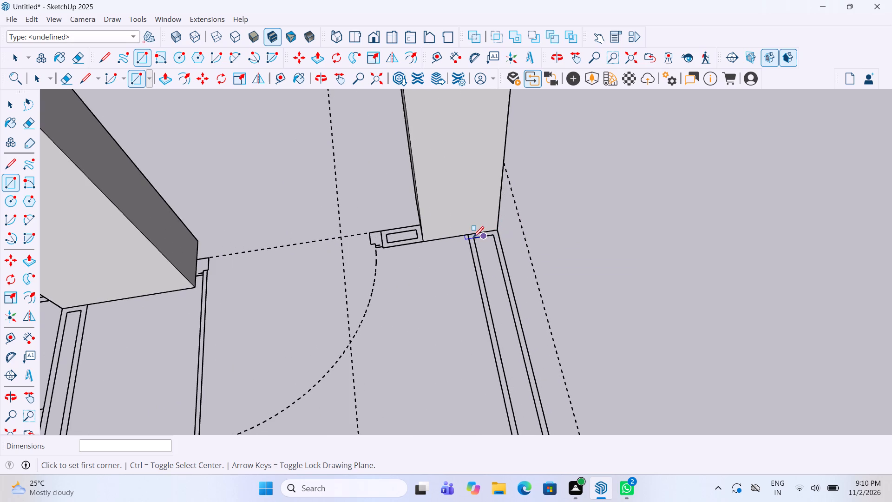
{"action": "left_click", "coordinate": [467, 235]}
{"action": "scroll", "coordinate": [492, 232], "scroll_direction": "down", "scroll_amount": 15}
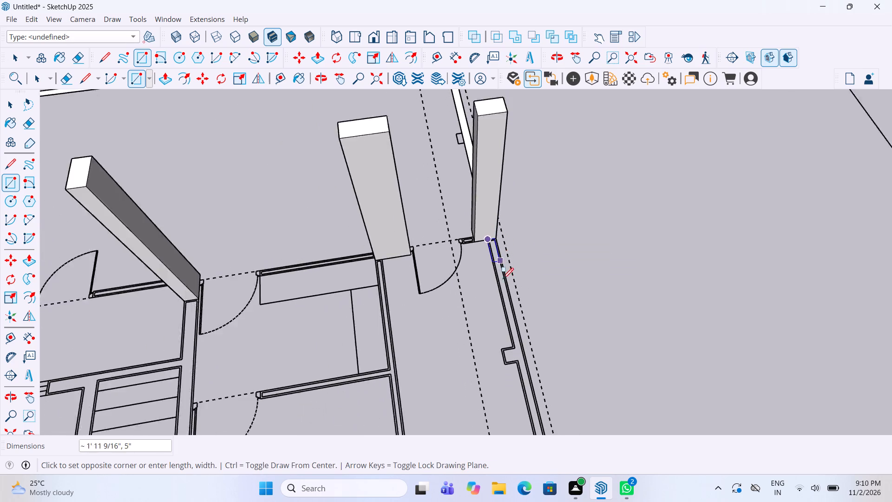
{"action": "middle_click_drag", "start_coordinate": [542, 319], "coordinate": [800, 350]}
{"action": "scroll", "coordinate": [703, 265], "scroll_direction": "up", "scroll_amount": 4}
{"action": "scroll", "coordinate": [659, 271], "scroll_direction": "up", "scroll_amount": 2}
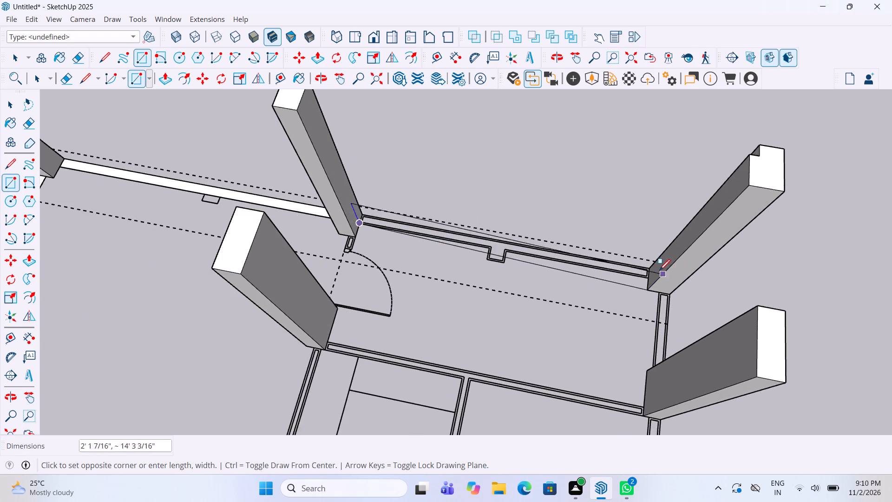
{"action": "scroll", "coordinate": [659, 271], "scroll_direction": "up", "scroll_amount": 7}
{"action": "left_click", "coordinate": [643, 265]}
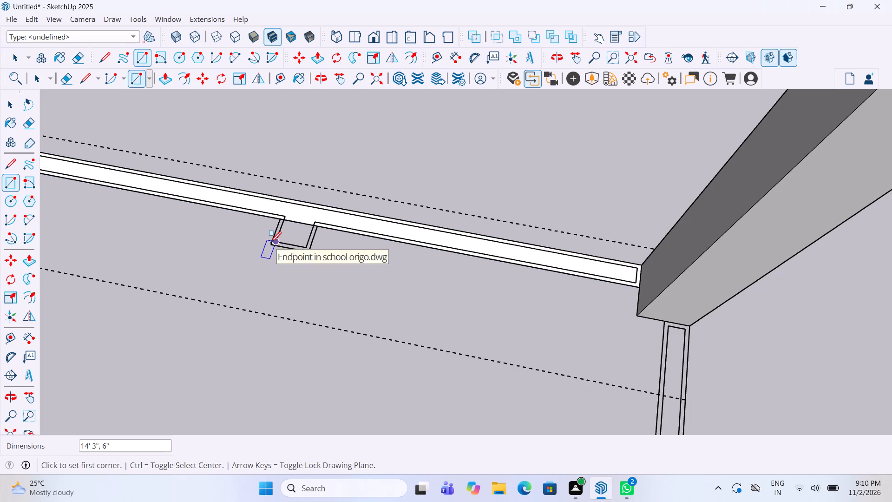
Trace the small pier projecting from that front wall with a rectangle and delete the edge dividing it from the wall face.
{"action": "scroll", "coordinate": [269, 248], "scroll_direction": "up", "scroll_amount": 4}
{"action": "left_click", "coordinate": [285, 203]}
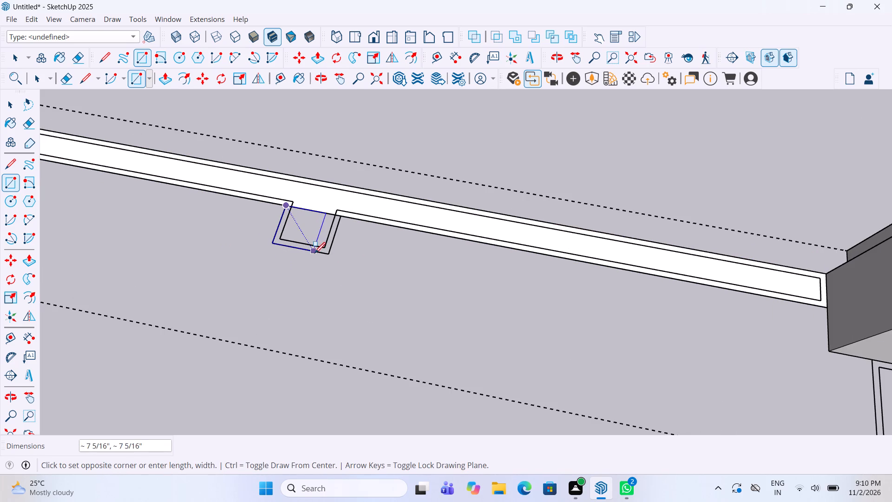
{"action": "left_click", "coordinate": [326, 257]}
{"action": "key", "text": "space"}
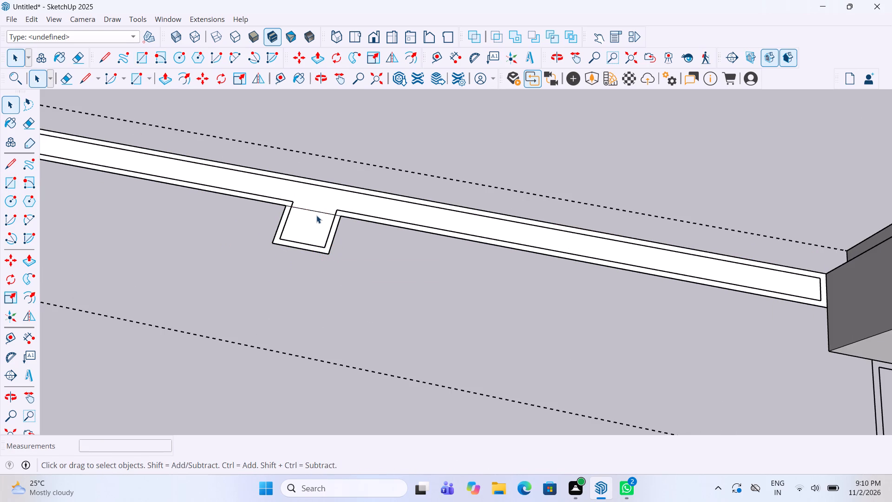
{"action": "left_click", "coordinate": [317, 212]}
{"action": "key", "text": "Delete"}
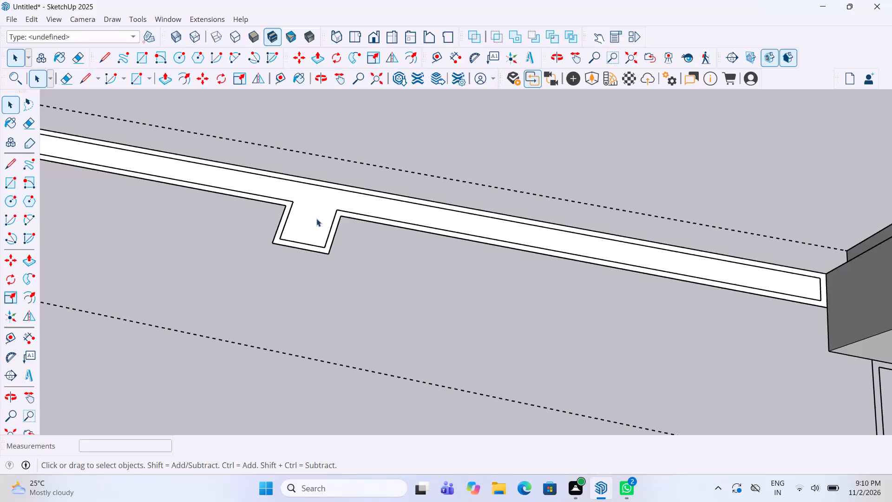
Trace the short wall bay between the notched corner column and the adjacent column with a rectangle about 3' 9 3/4" by 6".
{"action": "scroll", "coordinate": [372, 219], "scroll_direction": "down", "scroll_amount": 15}
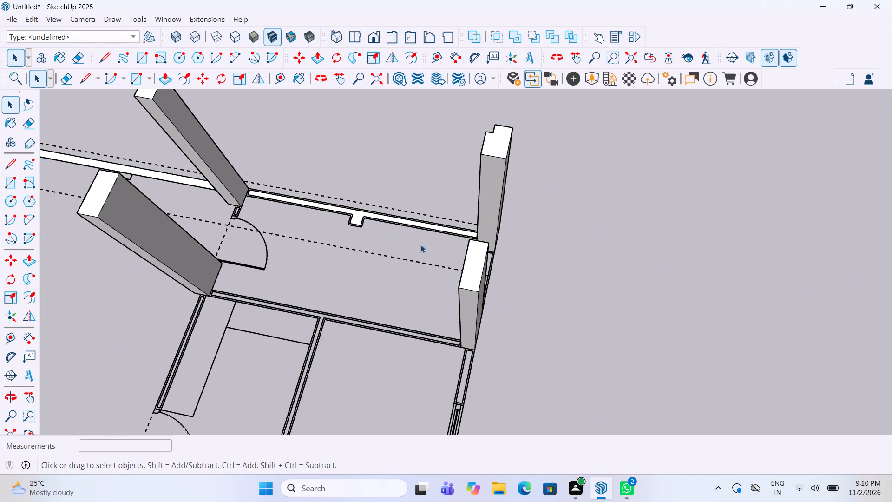
{"action": "middle_click_drag", "start_coordinate": [420, 244], "coordinate": [645, 258]}
{"action": "scroll", "coordinate": [515, 246], "scroll_direction": "up", "scroll_amount": 4}
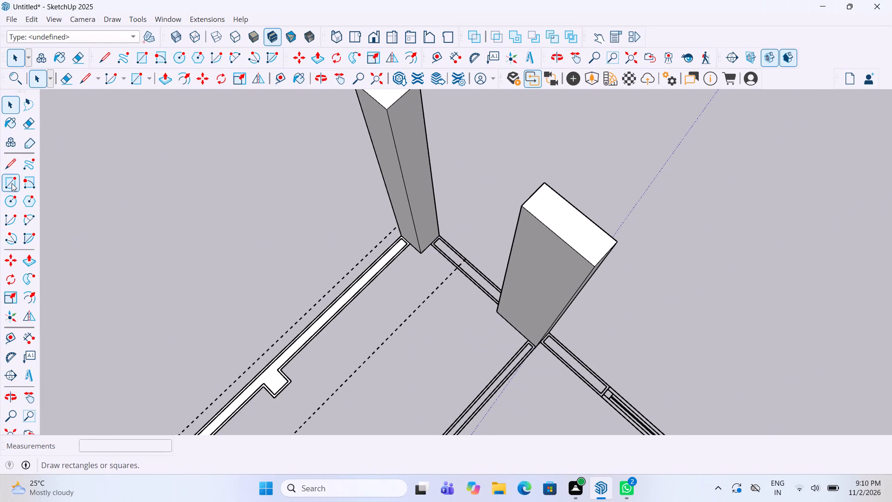
{"action": "left_click", "coordinate": [12, 183]}
{"action": "scroll", "coordinate": [462, 236], "scroll_direction": "up", "scroll_amount": 4}
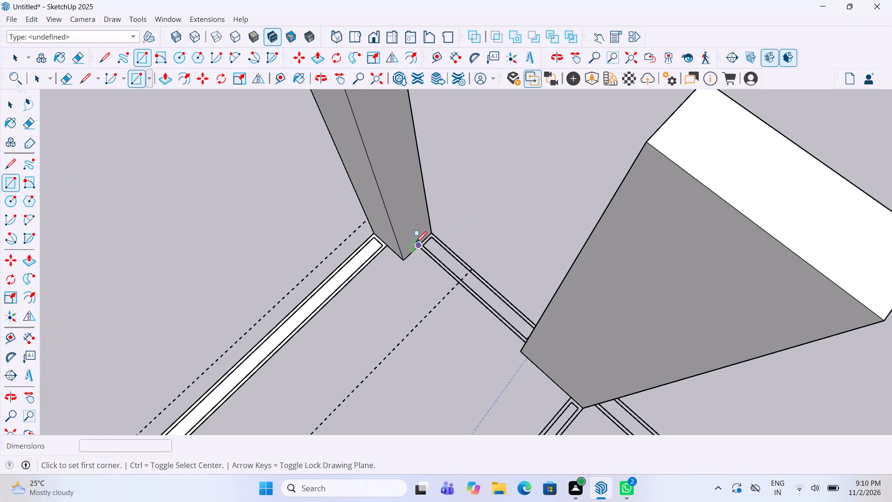
{"action": "left_click", "coordinate": [416, 244]}
{"action": "scroll", "coordinate": [412, 253], "scroll_direction": "down", "scroll_amount": 2}
{"action": "middle_click_drag", "start_coordinate": [458, 268], "coordinate": [643, 275]}
{"action": "scroll", "coordinate": [536, 264], "scroll_direction": "up", "scroll_amount": 1}
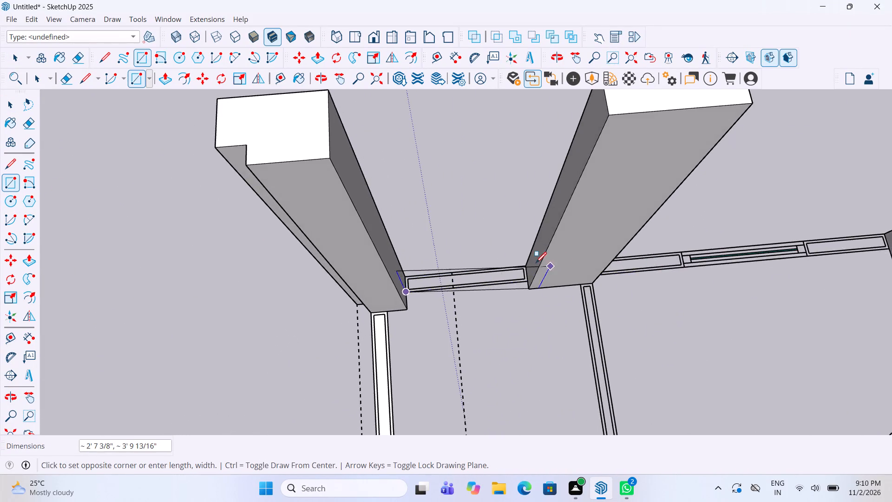
{"action": "scroll", "coordinate": [536, 264], "scroll_direction": "up", "scroll_amount": 3}
{"action": "left_click", "coordinate": [525, 265]}
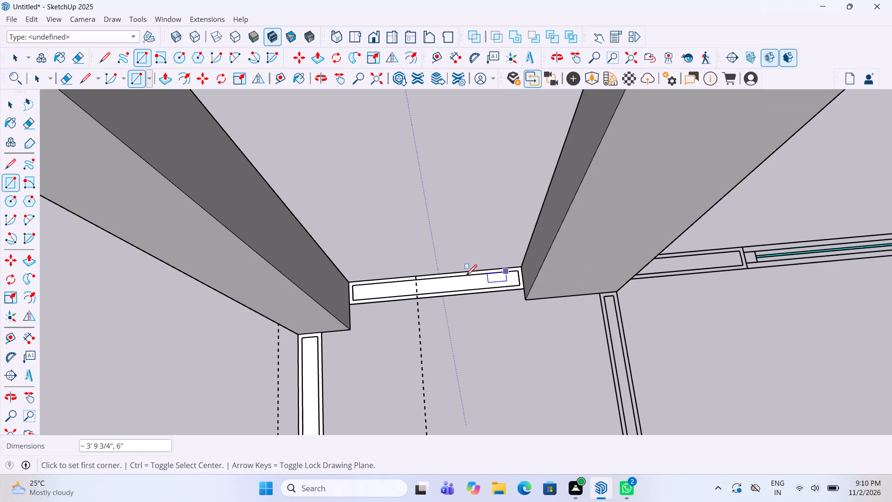
Trace the wall piece between that adjacent column and the window in the next bay with a rectangle about 2' 11" long.
{"action": "scroll", "coordinate": [436, 293], "scroll_direction": "down", "scroll_amount": 5}
{"action": "scroll", "coordinate": [393, 303], "scroll_direction": "down", "scroll_amount": 6}
{"action": "scroll", "coordinate": [540, 281], "scroll_direction": "up", "scroll_amount": 2}
{"action": "middle_click_drag", "start_coordinate": [539, 281], "coordinate": [510, 275]}
{"action": "scroll", "coordinate": [510, 275], "scroll_direction": "up", "scroll_amount": 5}
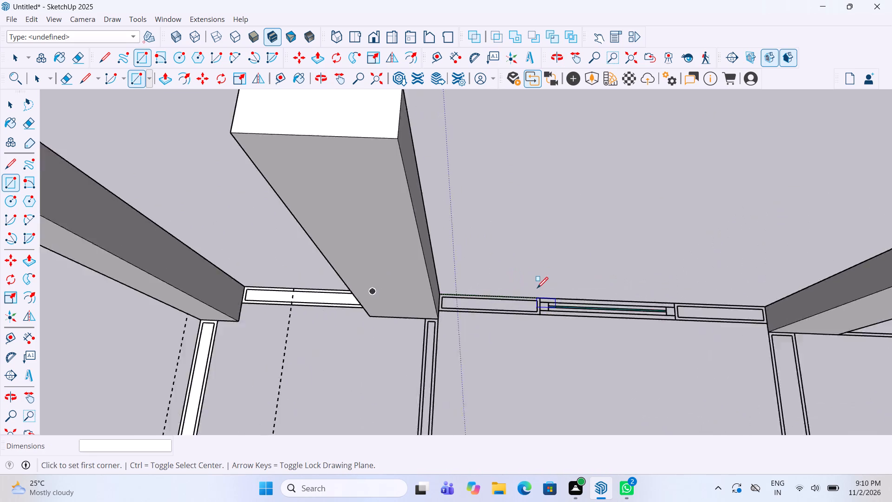
{"action": "scroll", "coordinate": [537, 289], "scroll_direction": "up", "scroll_amount": 2}
{"action": "left_click", "coordinate": [540, 300]}
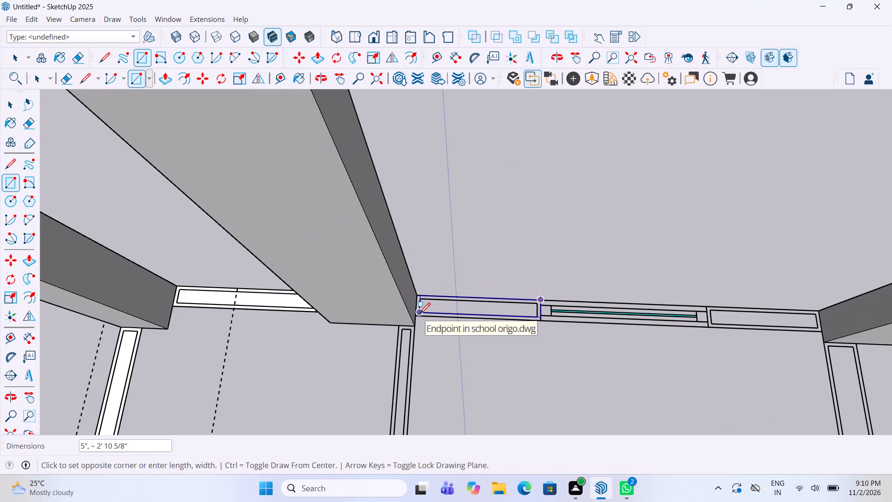
{"action": "scroll", "coordinate": [416, 316], "scroll_direction": "up", "scroll_amount": 9}
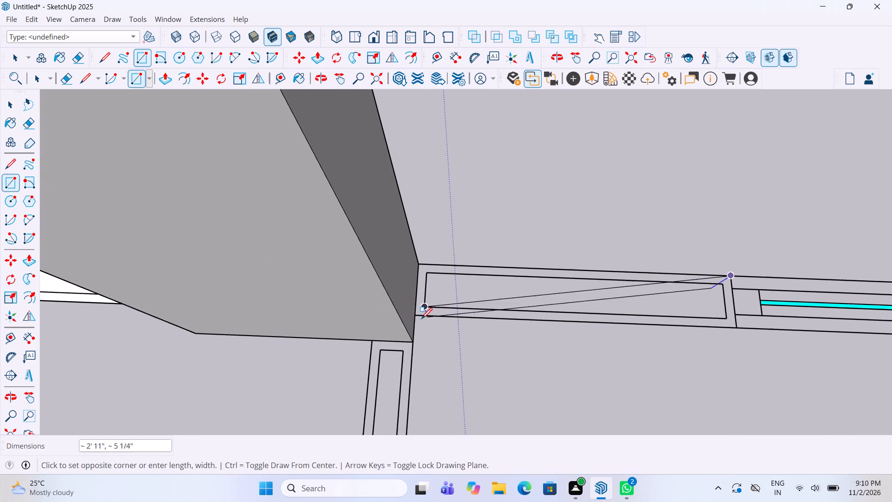
{"action": "left_click", "coordinate": [415, 316]}
Trace the wall piece beyond the window, about 2' 8" by 6", and the window strip between both pieces, about 3' 11 3/8" by 6".
{"action": "scroll", "coordinate": [334, 315], "scroll_direction": "down", "scroll_amount": 17}
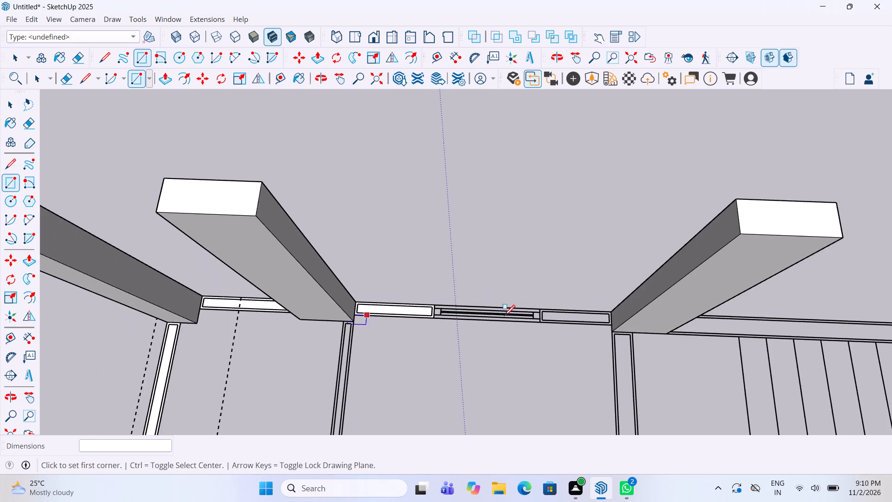
{"action": "scroll", "coordinate": [527, 315], "scroll_direction": "up", "scroll_amount": 9}
{"action": "left_click", "coordinate": [544, 330]}
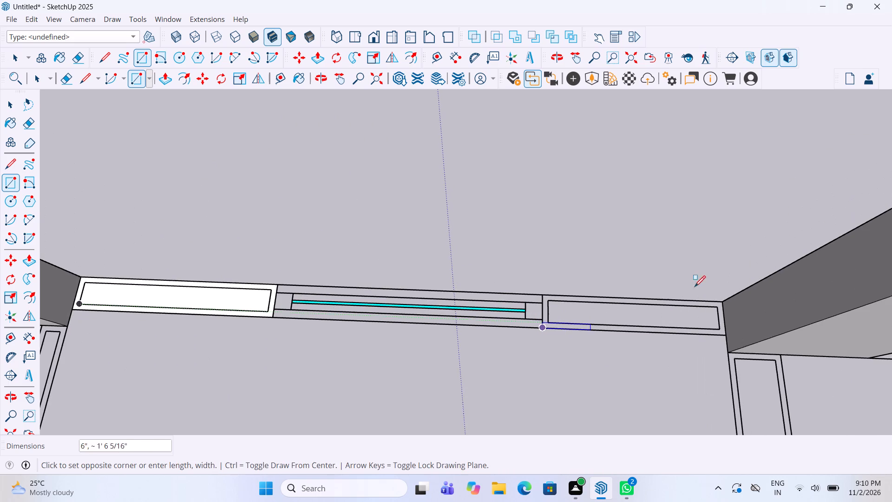
{"action": "left_click", "coordinate": [721, 302]}
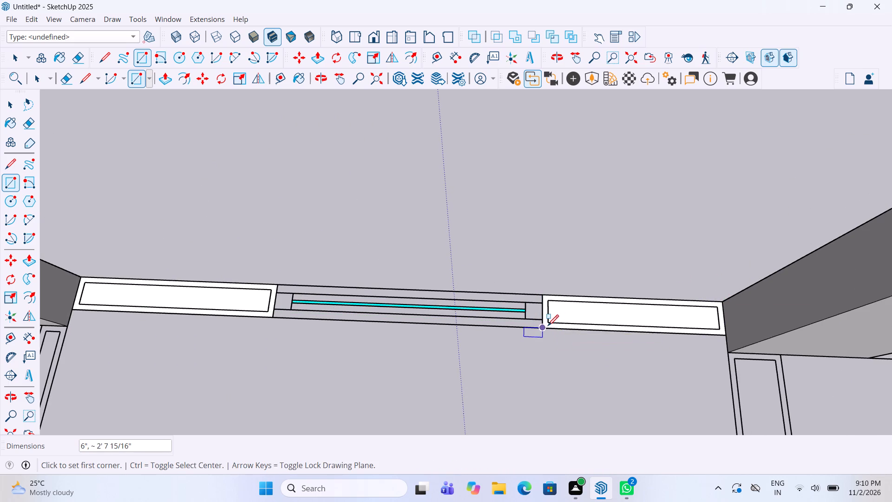
{"action": "left_click", "coordinate": [547, 327]}
{"action": "left_click", "coordinate": [281, 280]}
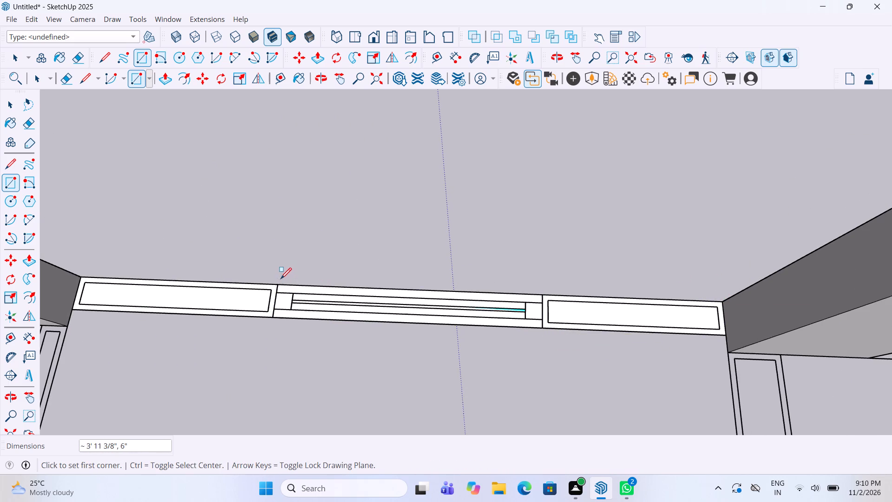
Trace the outer wall behind the staircase between its two columns with a rectangle.
{"action": "scroll", "coordinate": [413, 292], "scroll_direction": "down", "scroll_amount": 10}
{"action": "scroll", "coordinate": [456, 226], "scroll_direction": "down", "scroll_amount": 9}
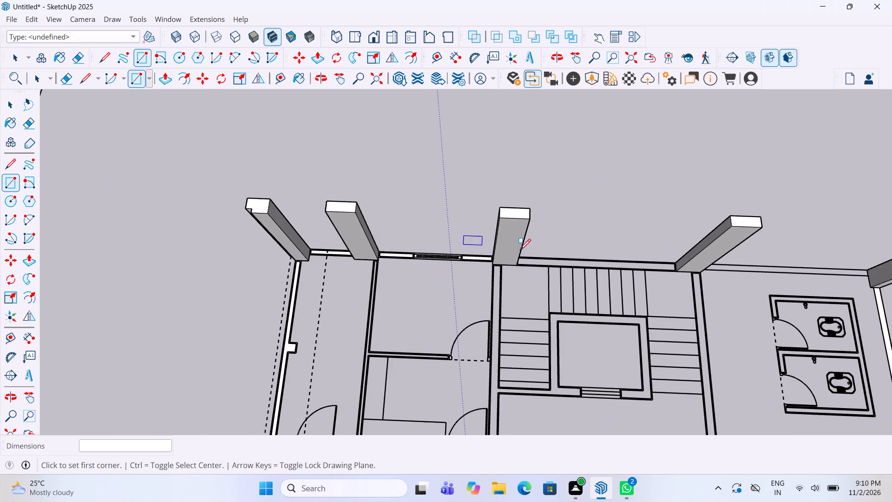
{"action": "scroll", "coordinate": [686, 237], "scroll_direction": "up", "scroll_amount": 8}
{"action": "scroll", "coordinate": [666, 269], "scroll_direction": "up", "scroll_amount": 5}
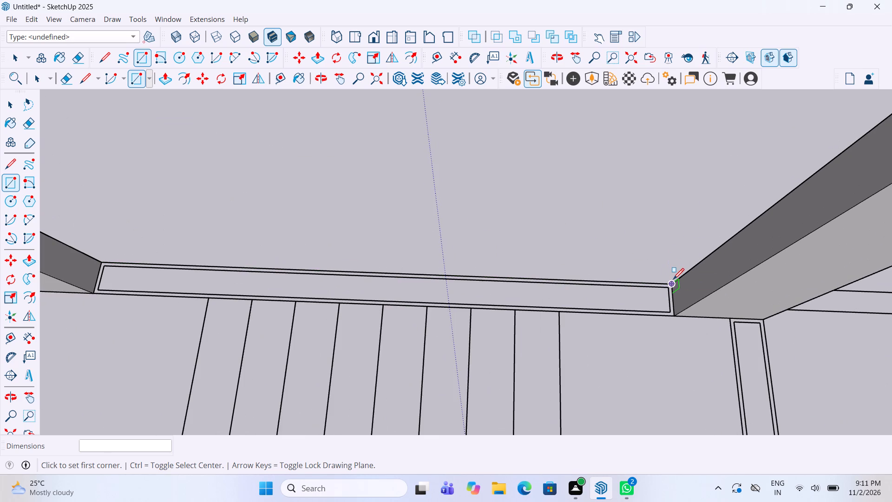
{"action": "left_click", "coordinate": [673, 280]}
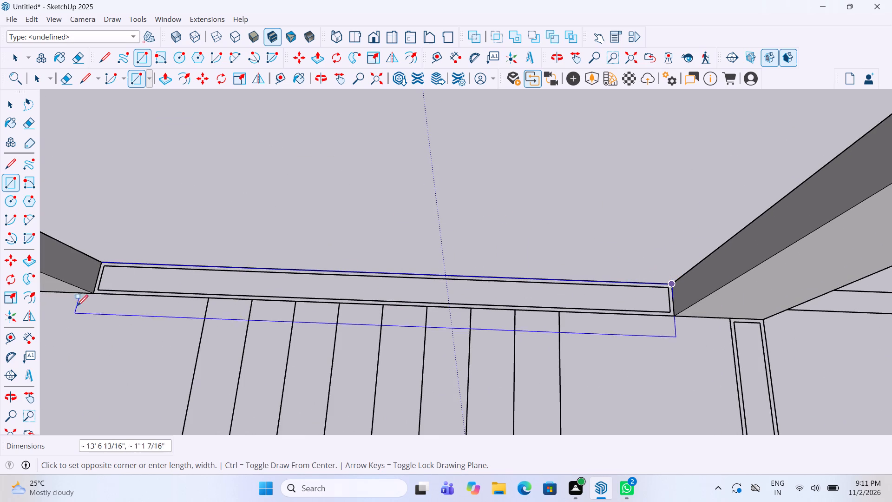
{"action": "left_click", "coordinate": [92, 295]}
Trace the outer wall beside the toilets, from the staircase column to the corner column, with a rectangle about 13' 10 9/16" by 6".
{"action": "scroll", "coordinate": [193, 309], "scroll_direction": "down", "scroll_amount": 11}
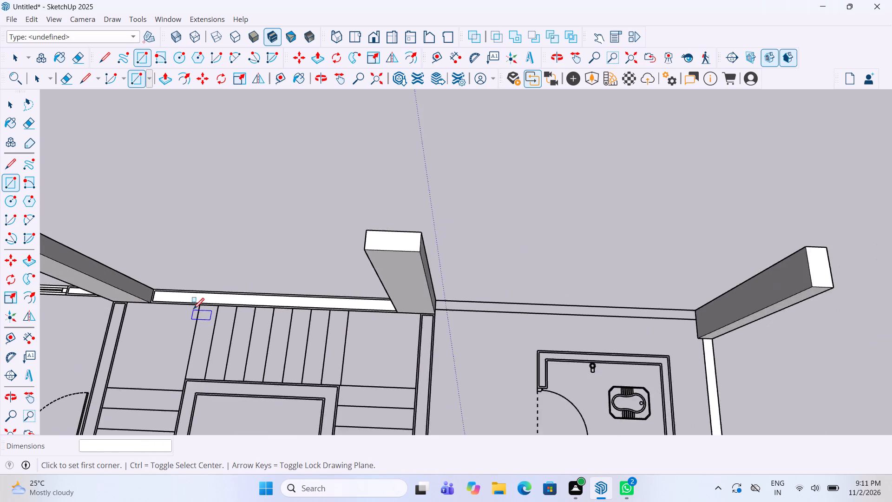
{"action": "scroll", "coordinate": [193, 310], "scroll_direction": "down", "scroll_amount": 5}
{"action": "scroll", "coordinate": [431, 298], "scroll_direction": "up", "scroll_amount": 4}
{"action": "scroll", "coordinate": [357, 304], "scroll_direction": "up", "scroll_amount": 4}
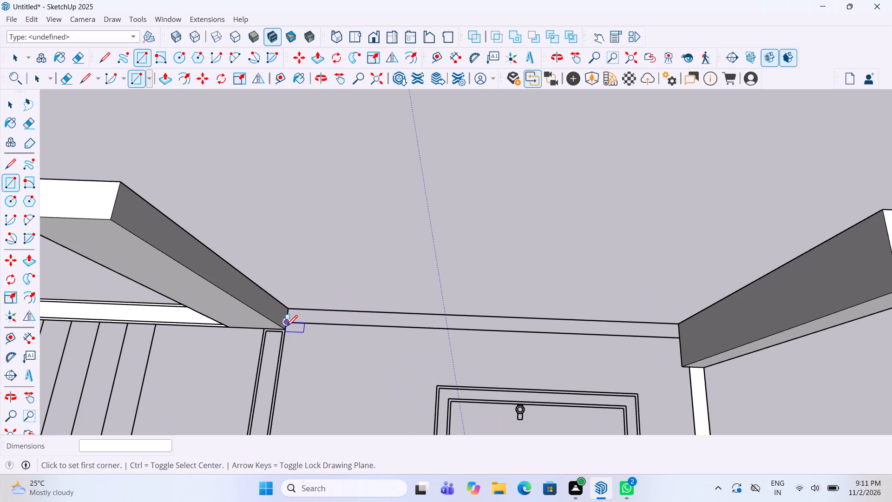
{"action": "left_click", "coordinate": [287, 323]}
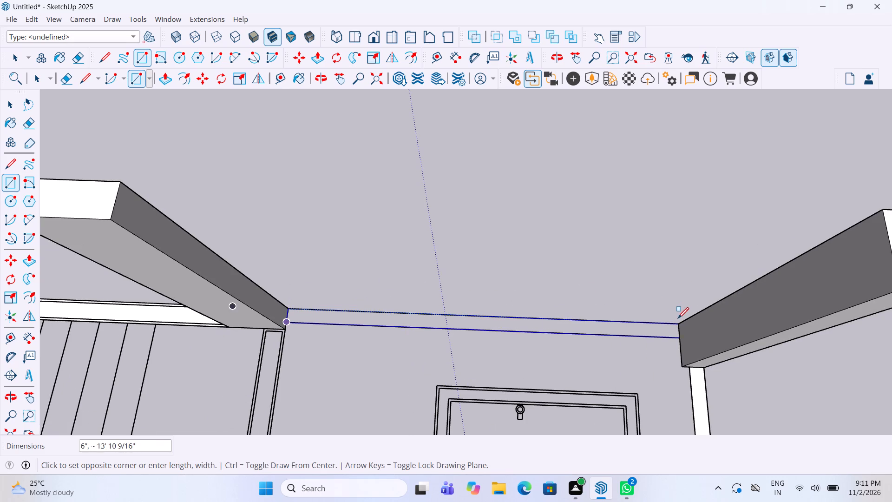
{"action": "left_click", "coordinate": [676, 321]}
Trace the inner wall between the staircase and the toilet area with a rectangle about 15' 2 7/8" by 9".
{"action": "scroll", "coordinate": [593, 223], "scroll_direction": "down", "scroll_amount": 11}
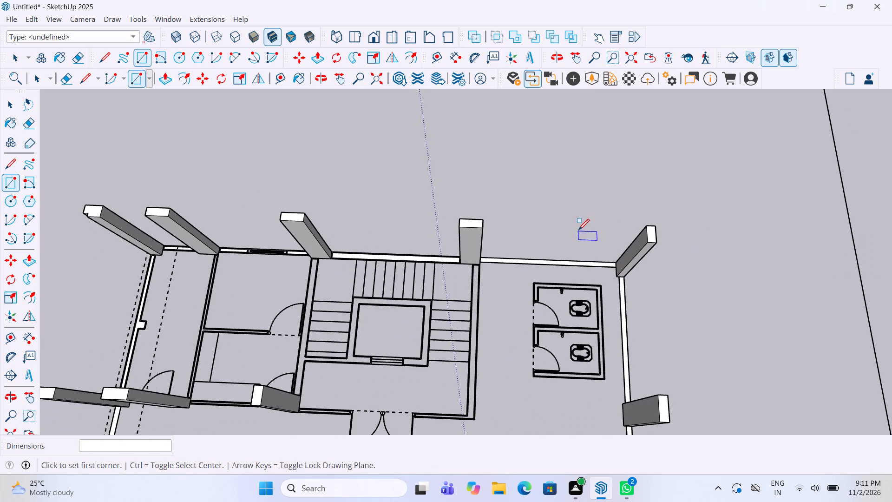
{"action": "scroll", "coordinate": [462, 310], "scroll_direction": "up", "scroll_amount": 2}
{"action": "scroll", "coordinate": [483, 268], "scroll_direction": "up", "scroll_amount": 7}
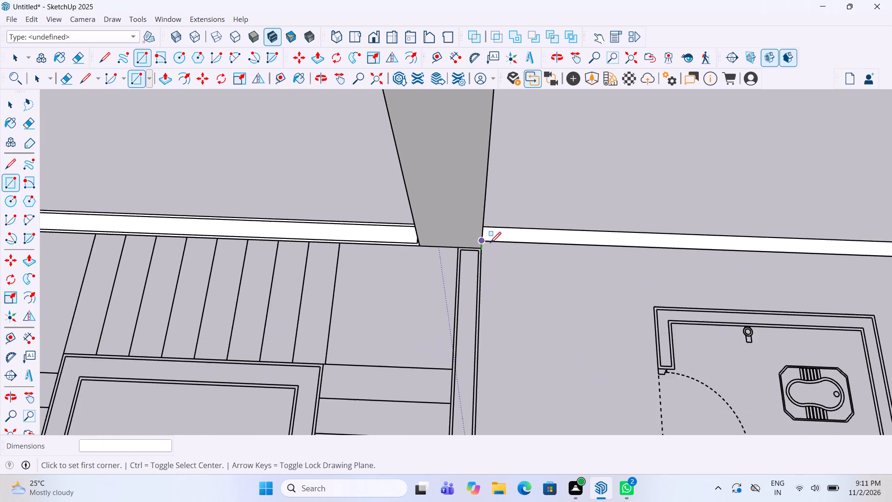
{"action": "scroll", "coordinate": [490, 244], "scroll_direction": "up", "scroll_amount": 6}
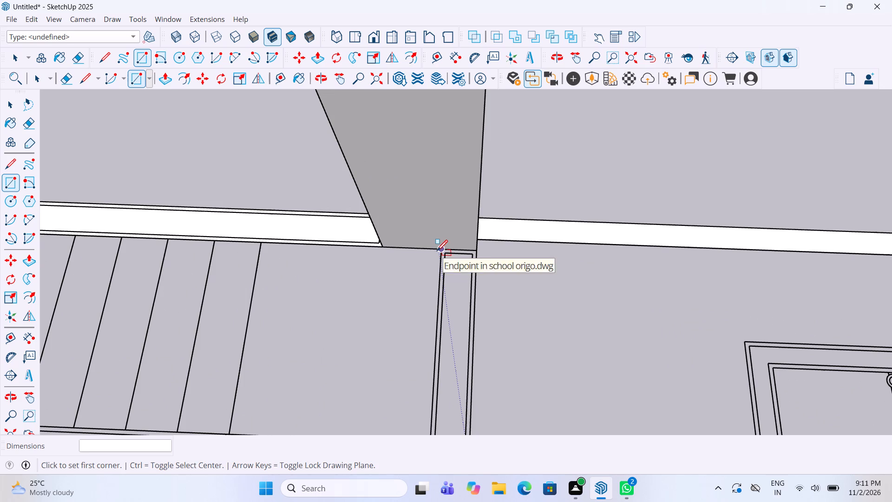
{"action": "left_click", "coordinate": [437, 252]}
{"action": "scroll", "coordinate": [538, 218], "scroll_direction": "down", "scroll_amount": 14}
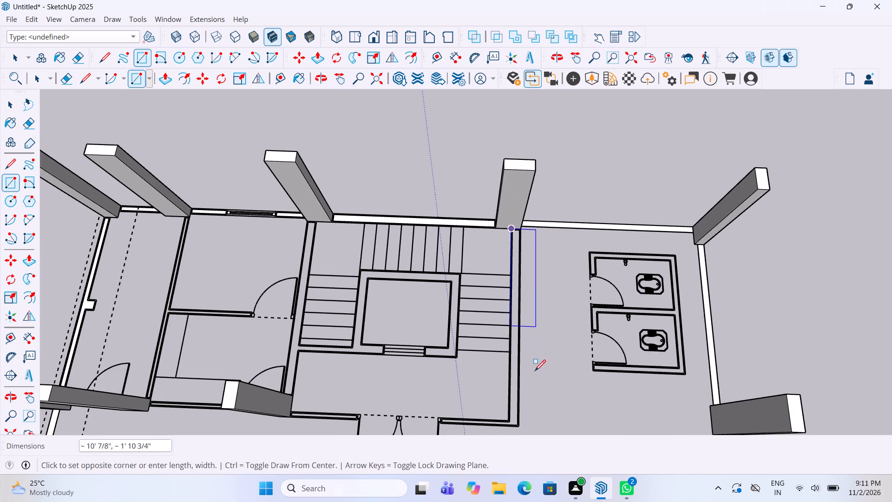
{"action": "scroll", "coordinate": [520, 433], "scroll_direction": "up", "scroll_amount": 10}
{"action": "left_click", "coordinate": [517, 421]}
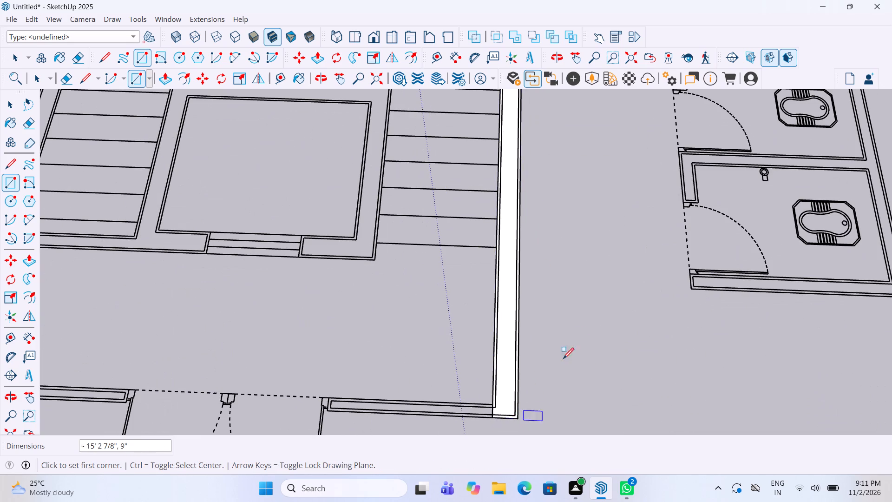
Trace the partition between the double door and that 9" wall with a rectangle about 4' 10 9/16" by 4 1/2".
{"action": "scroll", "coordinate": [578, 337], "scroll_direction": "down", "scroll_amount": 5}
{"action": "scroll", "coordinate": [436, 381], "scroll_direction": "up", "scroll_amount": 10}
{"action": "left_click", "coordinate": [406, 382]}
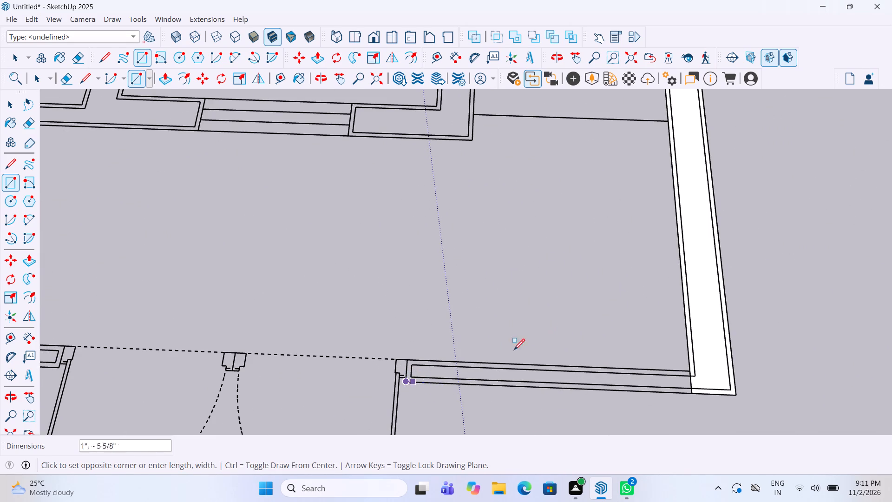
{"action": "left_click", "coordinate": [689, 370]}
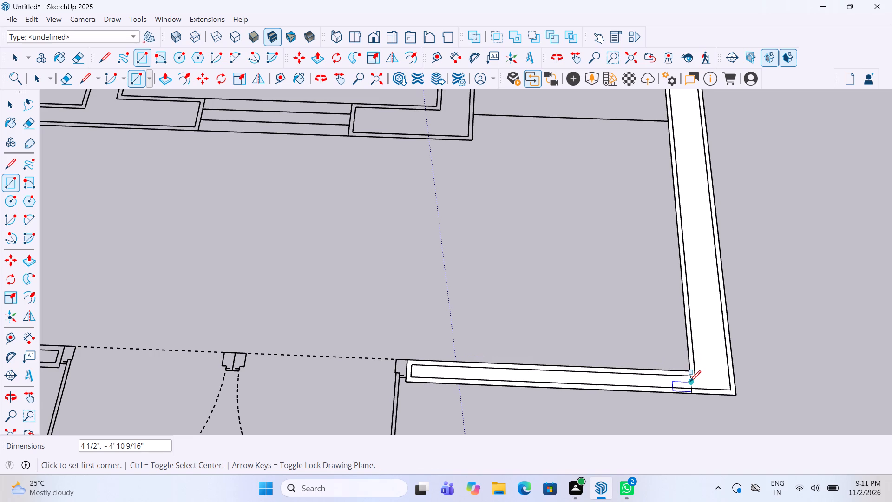
Delete the dividing edge where the 4 1/2" partition meets the 9" wall beside the staircase.
{"action": "key", "text": "space"}
{"action": "left_click", "coordinate": [690, 383]}
{"action": "key", "text": "Delete"}
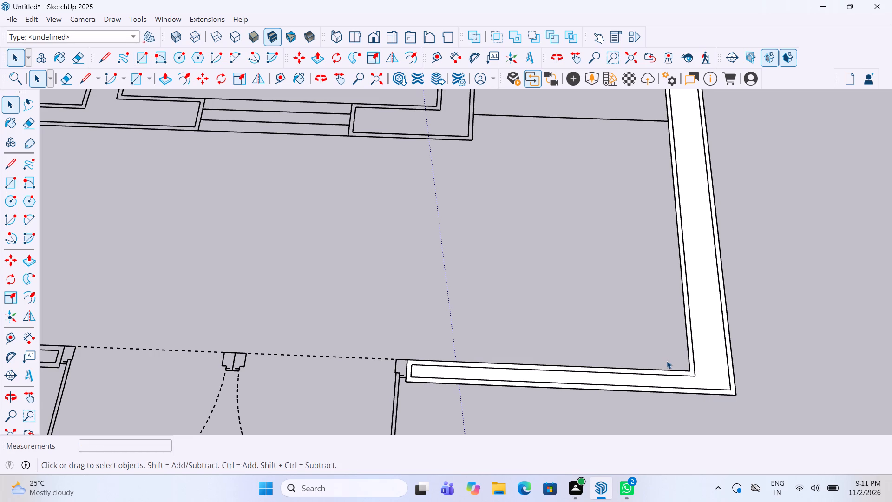
Trace the front partition along the L-shaped counter, from the column to the door frame, with a rectangle about 6' 4 1/16" by 4".
{"action": "scroll", "coordinate": [543, 182], "scroll_direction": "down", "scroll_amount": 4}
{"action": "scroll", "coordinate": [538, 231], "scroll_direction": "down", "scroll_amount": 9}
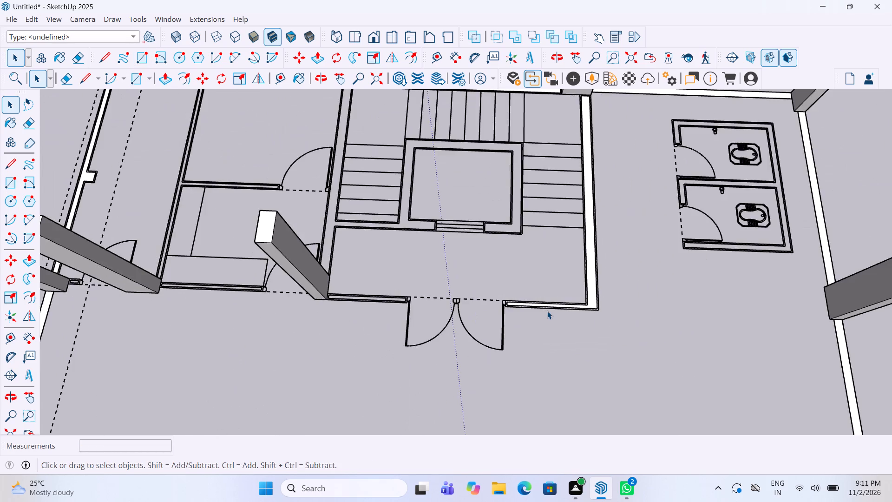
{"action": "scroll", "coordinate": [547, 311], "scroll_direction": "down", "scroll_amount": 6}
{"action": "left_click", "coordinate": [5, 183]}
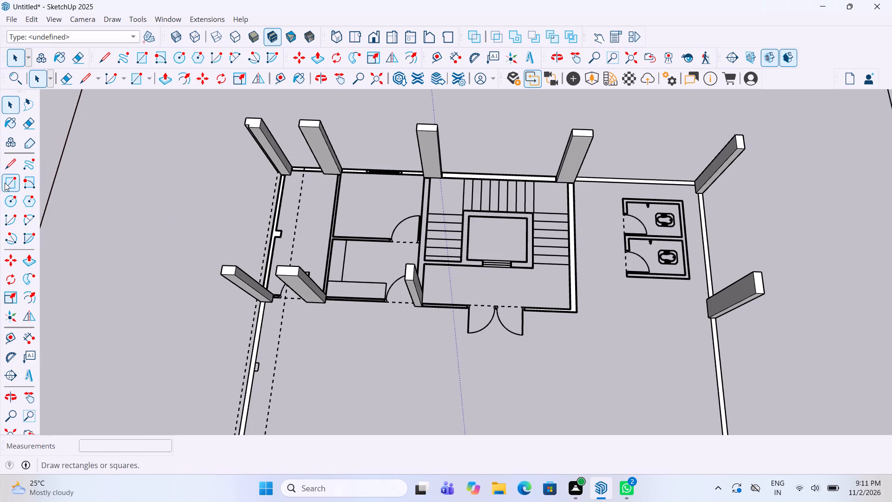
{"action": "scroll", "coordinate": [413, 145], "scroll_direction": "up", "scroll_amount": 3}
{"action": "scroll", "coordinate": [357, 177], "scroll_direction": "up", "scroll_amount": 2}
{"action": "scroll", "coordinate": [274, 389], "scroll_direction": "up", "scroll_amount": 4}
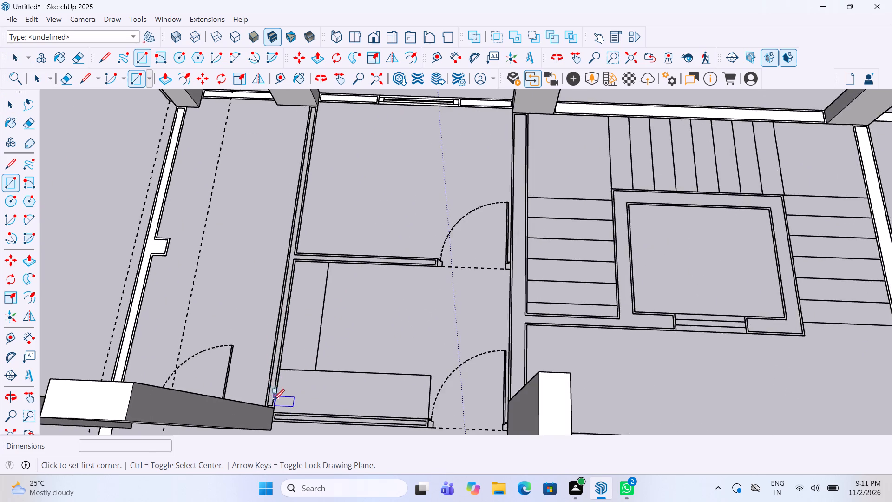
{"action": "scroll", "coordinate": [271, 416], "scroll_direction": "up", "scroll_amount": 11}
{"action": "left_click", "coordinate": [273, 429]}
{"action": "scroll", "coordinate": [387, 292], "scroll_direction": "down", "scroll_amount": 2}
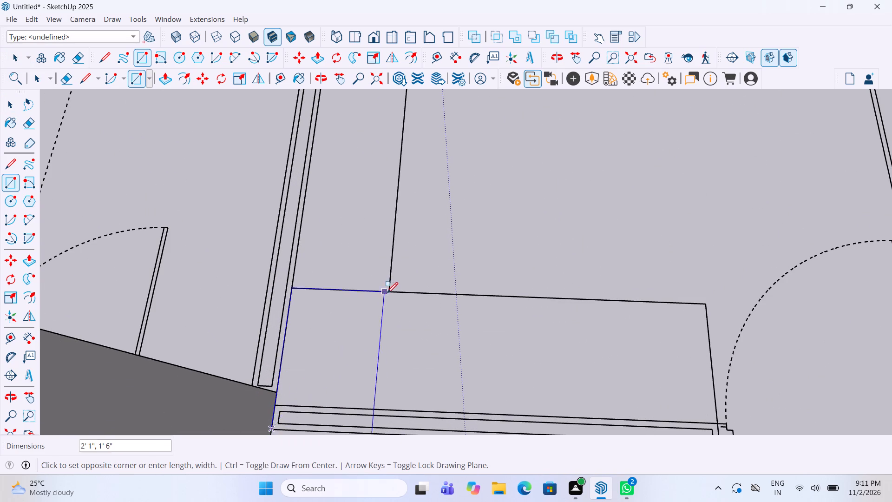
{"action": "scroll", "coordinate": [387, 294], "scroll_direction": "down", "scroll_amount": 3}
{"action": "scroll", "coordinate": [577, 417], "scroll_direction": "up", "scroll_amount": 4}
{"action": "left_click", "coordinate": [593, 350]}
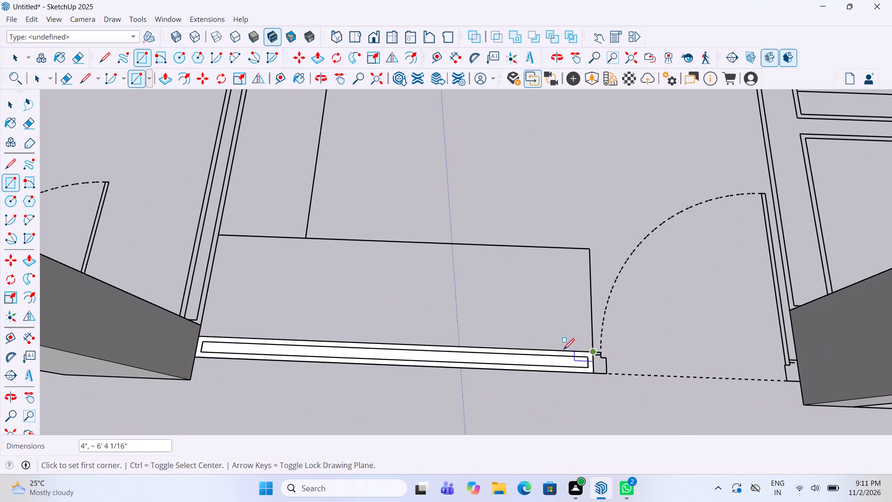
Trace the long partition between the two columns on the counter room's far side from the staircase with a rectangle about 14' 4 7/16" by 4 1/2".
{"action": "left_click", "coordinate": [199, 325]}
{"action": "scroll", "coordinate": [426, 370], "scroll_direction": "down", "scroll_amount": 5}
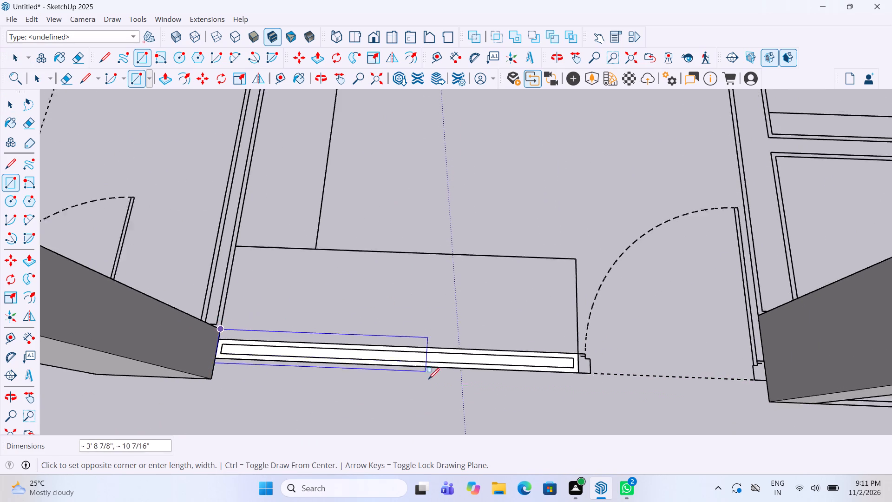
{"action": "scroll", "coordinate": [426, 377], "scroll_direction": "down", "scroll_amount": 6}
{"action": "middle_click_drag", "start_coordinate": [349, 211], "coordinate": [358, 256]}
{"action": "scroll", "coordinate": [373, 294], "scroll_direction": "down", "scroll_amount": 7}
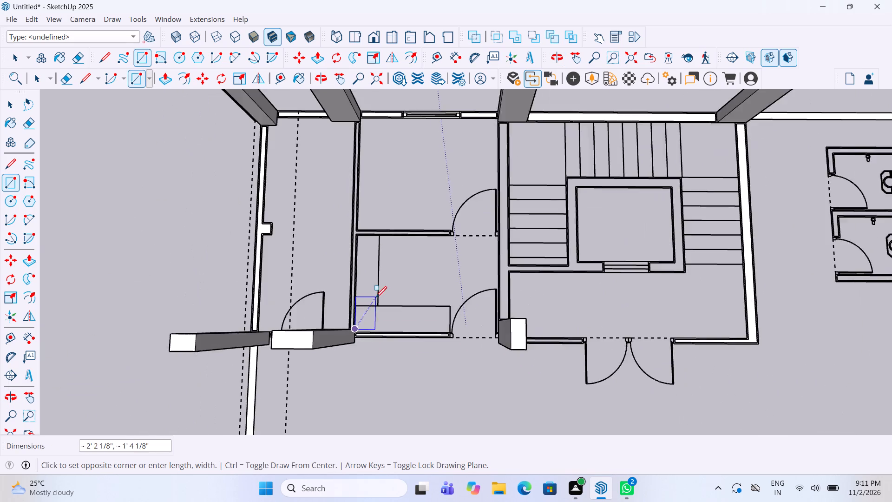
{"action": "scroll", "coordinate": [376, 298], "scroll_direction": "down", "scroll_amount": 3}
{"action": "scroll", "coordinate": [356, 177], "scroll_direction": "up", "scroll_amount": 17}
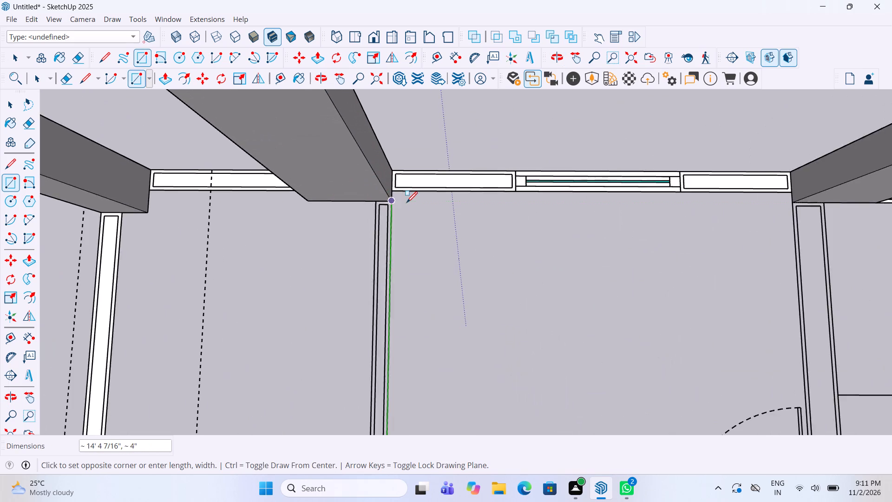
{"action": "scroll", "coordinate": [407, 204], "scroll_direction": "up", "scroll_amount": 3}
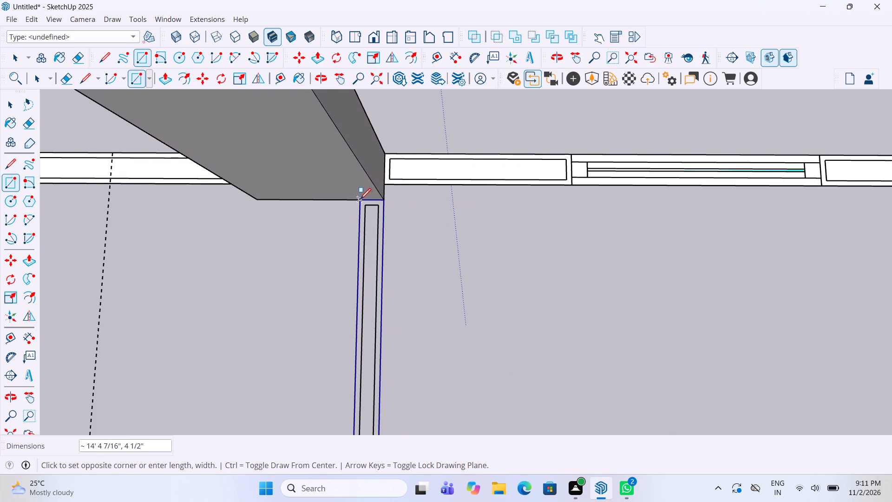
{"action": "left_click", "coordinate": [360, 200]}
Trace the cross partition between the two rooms, from the long partition to the door frame, with a rectangle about 6' 4 1/16" by 4 1/2".
{"action": "scroll", "coordinate": [389, 182], "scroll_direction": "down", "scroll_amount": 16}
{"action": "scroll", "coordinate": [408, 277], "scroll_direction": "up", "scroll_amount": 3}
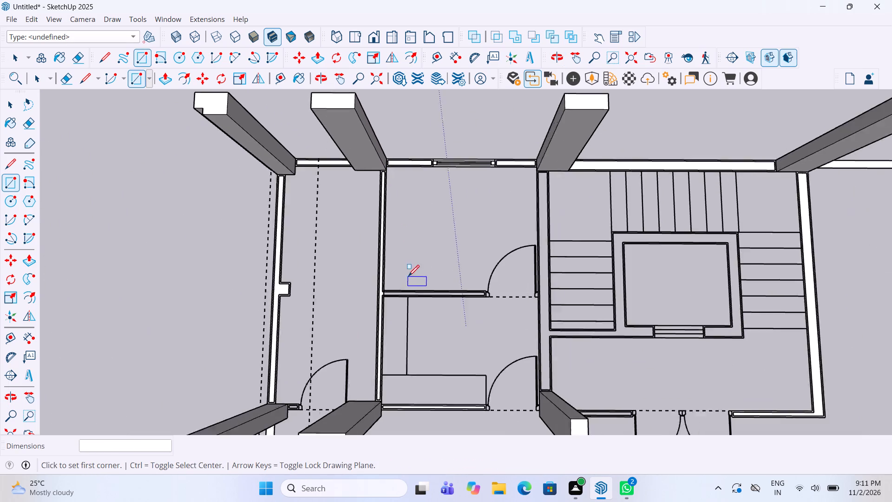
{"action": "scroll", "coordinate": [407, 304], "scroll_direction": "up", "scroll_amount": 10}
{"action": "left_click", "coordinate": [362, 296]}
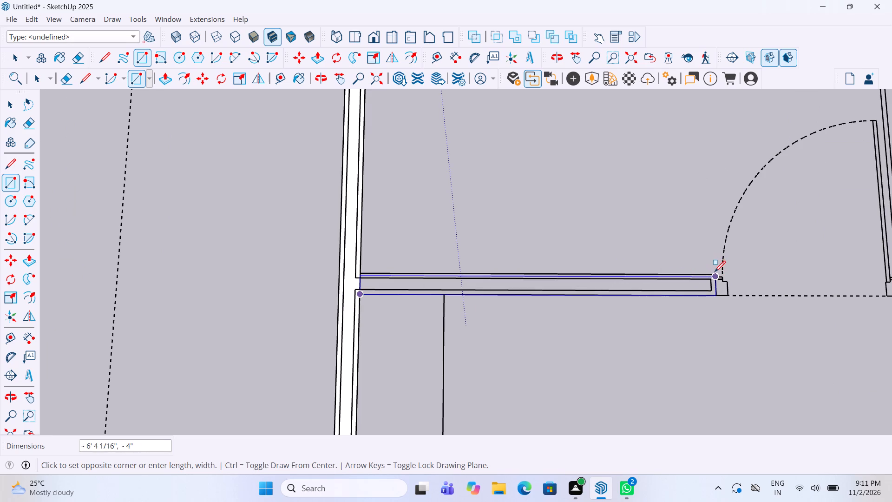
{"action": "scroll", "coordinate": [717, 287], "scroll_direction": "up", "scroll_amount": 5}
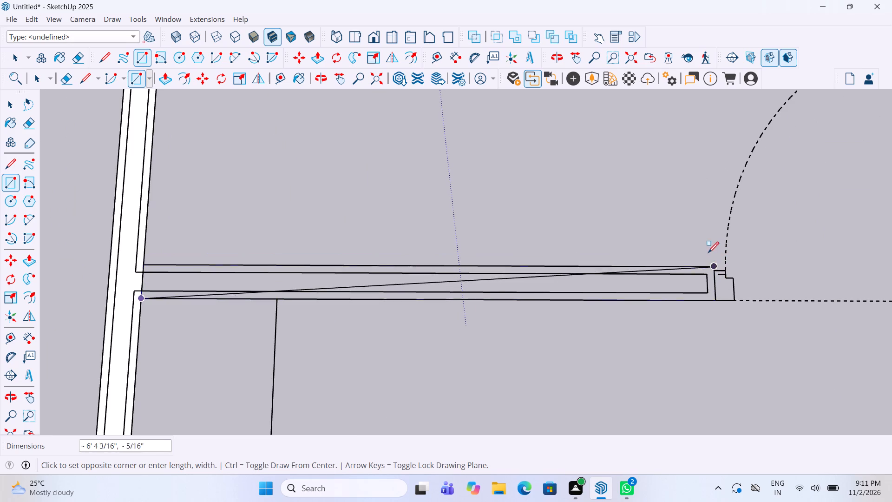
{"action": "left_click", "coordinate": [716, 264]}
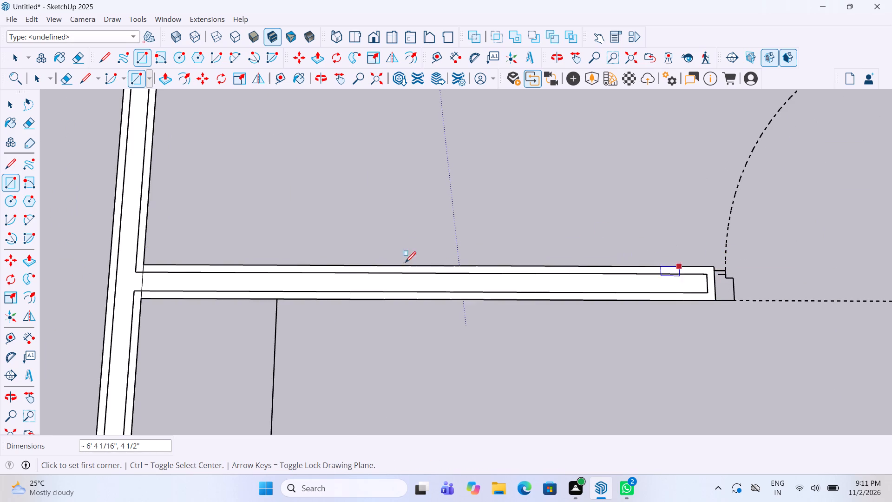
Trace the wall between the two rooms and the staircase, from column to column, with a rectangle about 13' 8 7/8" by 9".
{"action": "scroll", "coordinate": [184, 263], "scroll_direction": "down", "scroll_amount": 12}
{"action": "scroll", "coordinate": [309, 260], "scroll_direction": "down", "scroll_amount": 6}
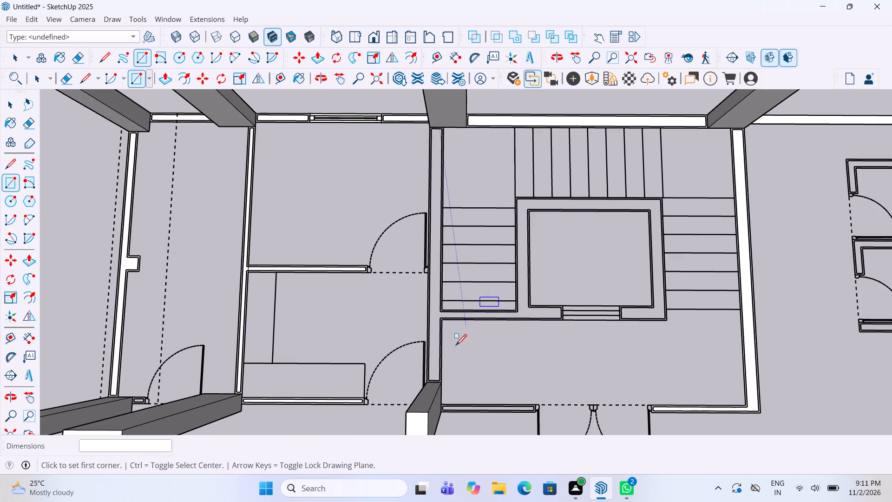
{"action": "scroll", "coordinate": [446, 390], "scroll_direction": "up", "scroll_amount": 11}
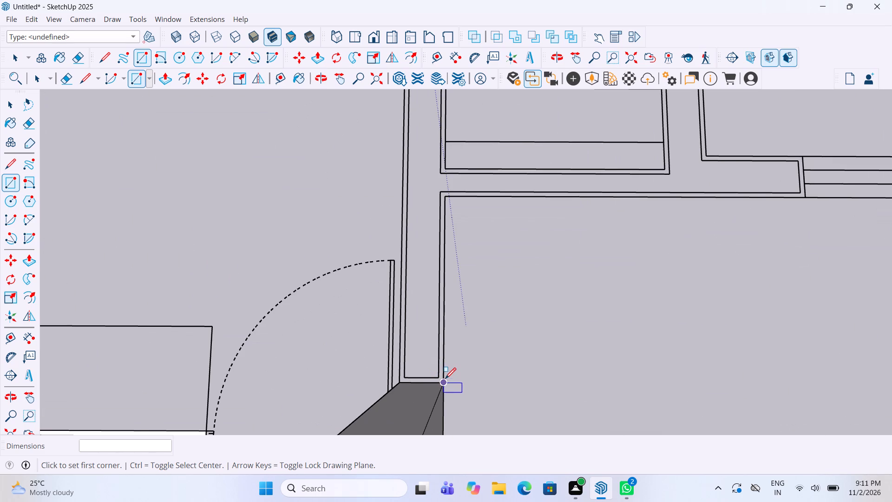
{"action": "left_click", "coordinate": [443, 380]}
{"action": "scroll", "coordinate": [556, 306], "scroll_direction": "down", "scroll_amount": 16}
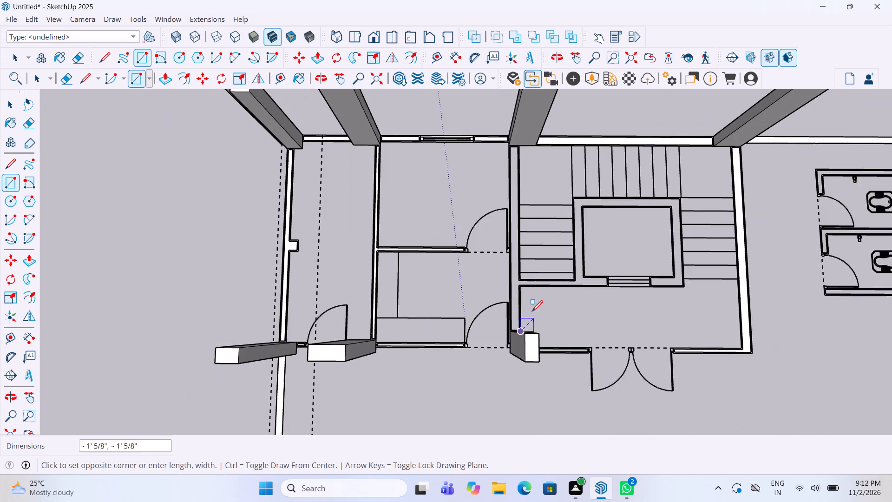
{"action": "scroll", "coordinate": [532, 312], "scroll_direction": "down", "scroll_amount": 3}
{"action": "scroll", "coordinate": [512, 173], "scroll_direction": "up", "scroll_amount": 15}
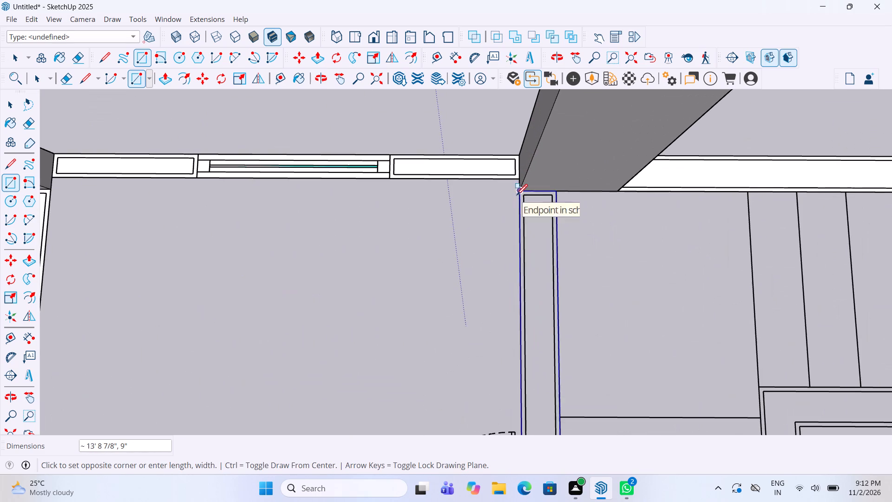
{"action": "left_click", "coordinate": [517, 196]}
Trace the wall from the 9" wall to the staircase core's opening with two rectangles, the one beside the opening about 2' 5 5/8" by 9".
{"action": "scroll", "coordinate": [382, 203], "scroll_direction": "down", "scroll_amount": 14}
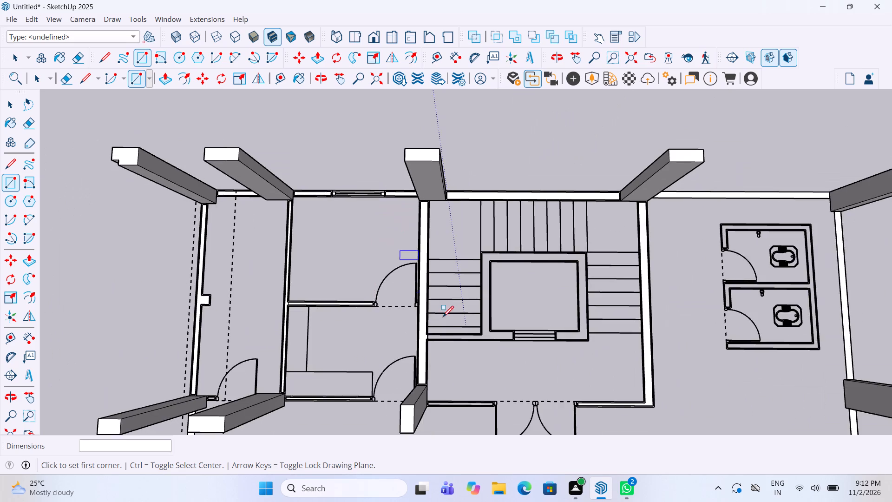
{"action": "scroll", "coordinate": [453, 338], "scroll_direction": "up", "scroll_amount": 4}
{"action": "scroll", "coordinate": [591, 336], "scroll_direction": "up", "scroll_amount": 6}
{"action": "scroll", "coordinate": [278, 363], "scroll_direction": "up", "scroll_amount": 5}
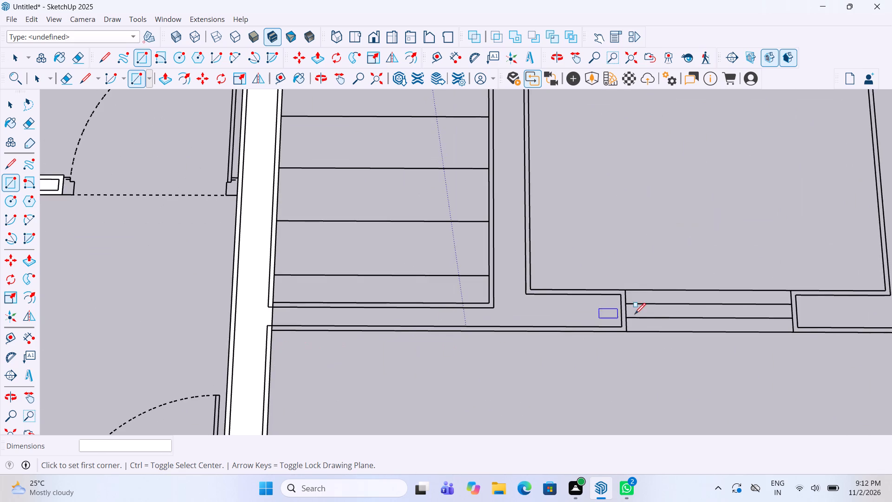
{"action": "scroll", "coordinate": [634, 316], "scroll_direction": "up", "scroll_amount": 2}
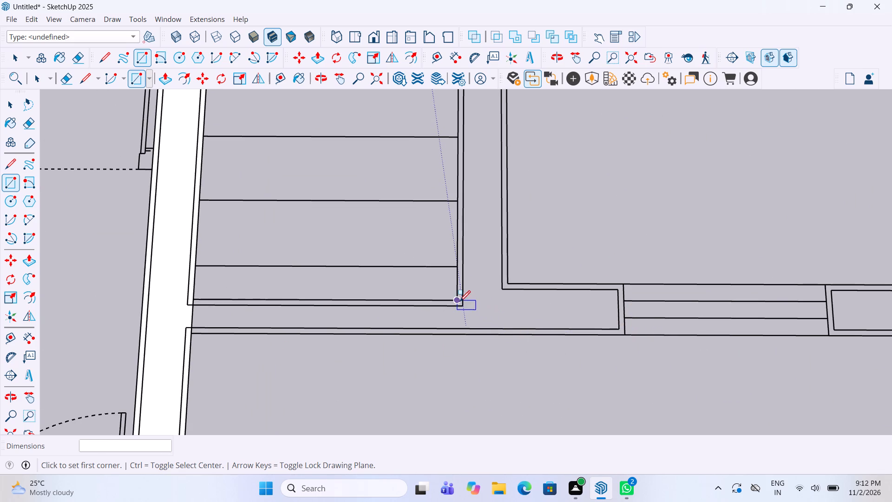
{"action": "left_click", "coordinate": [459, 335]}
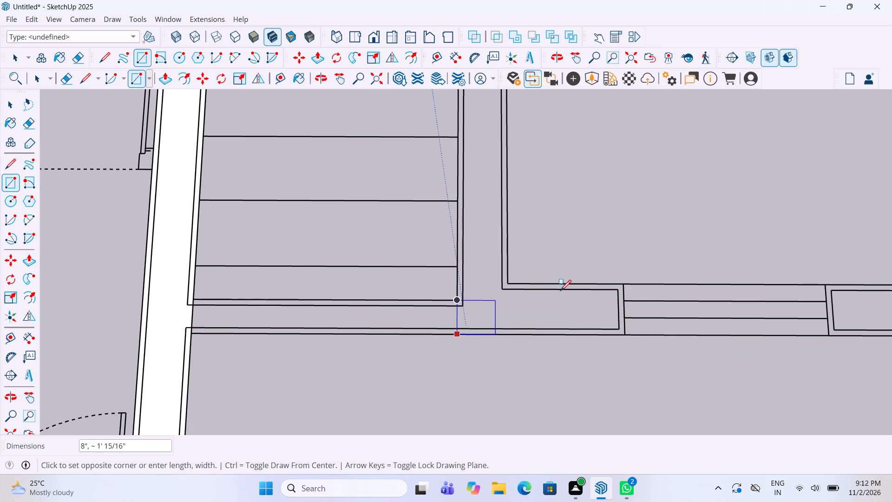
{"action": "left_click", "coordinate": [621, 284]}
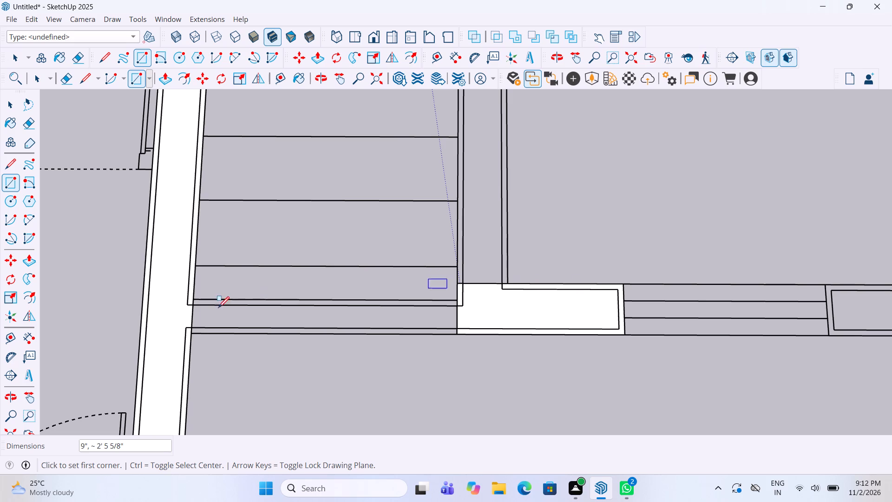
{"action": "left_click", "coordinate": [195, 331]}
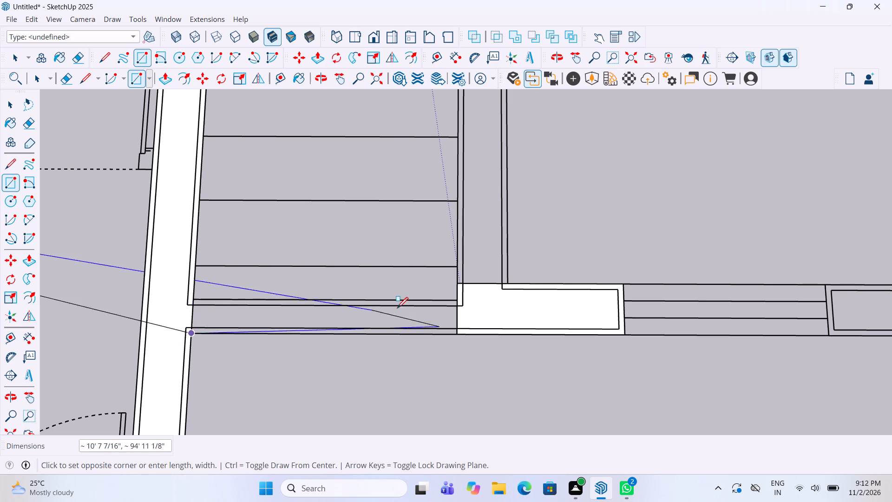
{"action": "left_click", "coordinate": [453, 302]}
Trace the core's front wall piece on the toilet side of the opening with a rectangle about 2' 5 5/8" by 9".
{"action": "scroll", "coordinate": [395, 275], "scroll_direction": "down", "scroll_amount": 6}
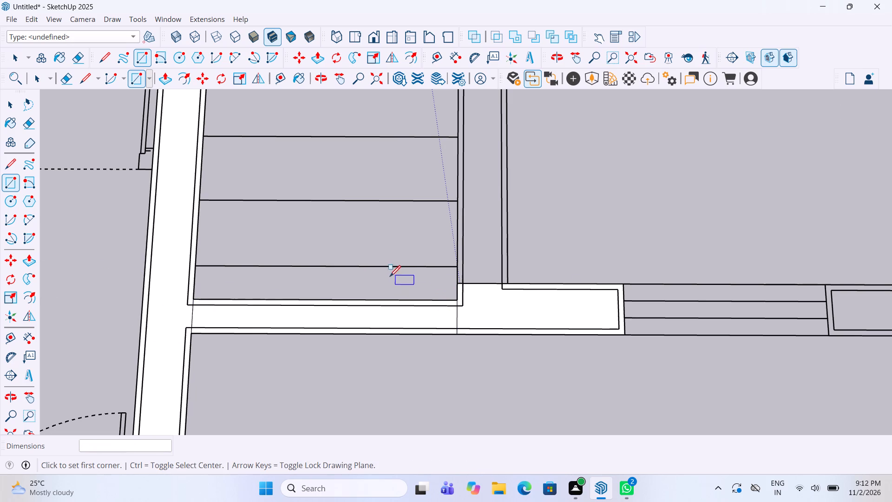
{"action": "scroll", "coordinate": [389, 289], "scroll_direction": "down", "scroll_amount": 5}
{"action": "scroll", "coordinate": [518, 290], "scroll_direction": "up", "scroll_amount": 8}
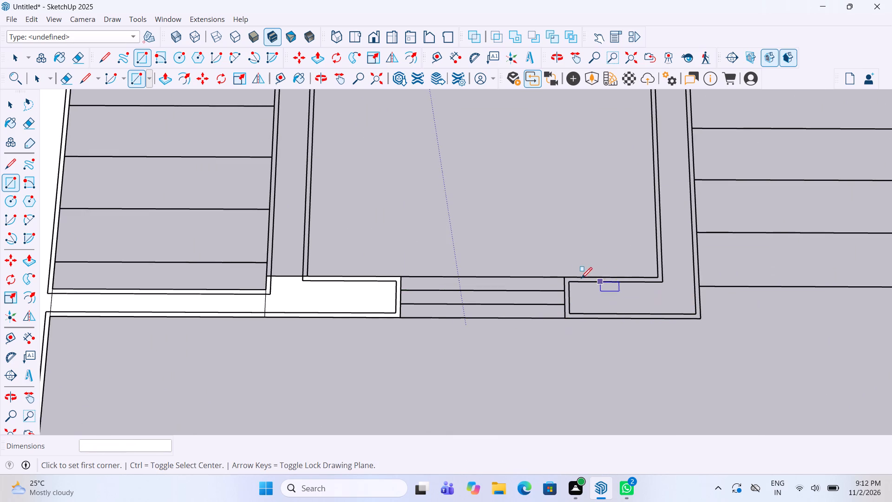
{"action": "left_click", "coordinate": [564, 280]}
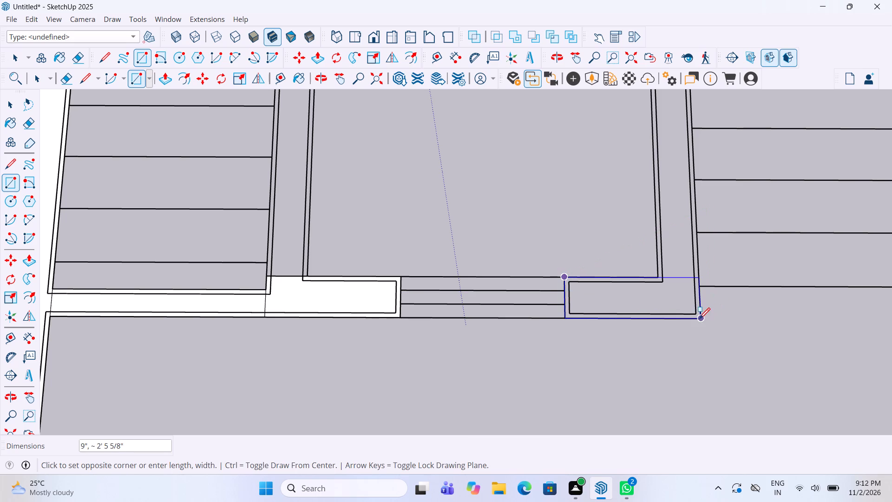
{"action": "left_click", "coordinate": [699, 319]}
Trace the staircase core's side wall facing the toilets with a rectangle about 5' 1 1/16" by 9".
{"action": "left_click", "coordinate": [698, 277]}
{"action": "scroll", "coordinate": [690, 299], "scroll_direction": "down", "scroll_amount": 8}
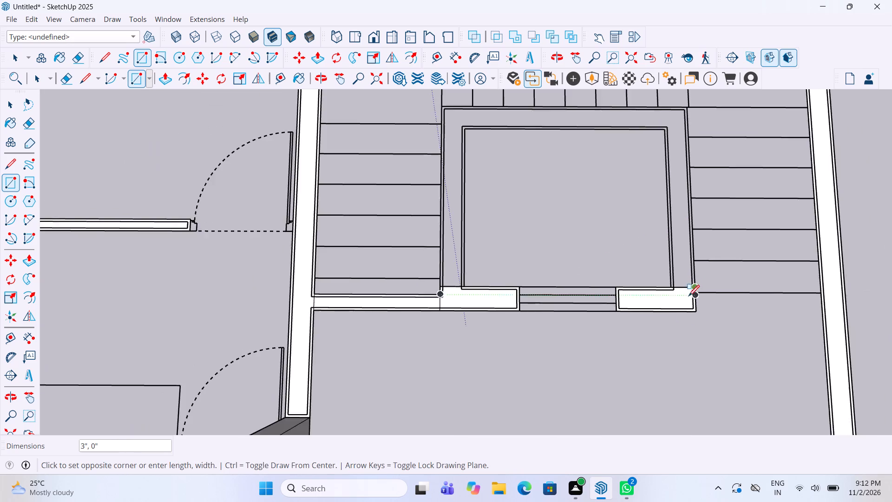
{"action": "scroll", "coordinate": [689, 297], "scroll_direction": "down", "scroll_amount": 2}
{"action": "scroll", "coordinate": [674, 189], "scroll_direction": "up", "scroll_amount": 12}
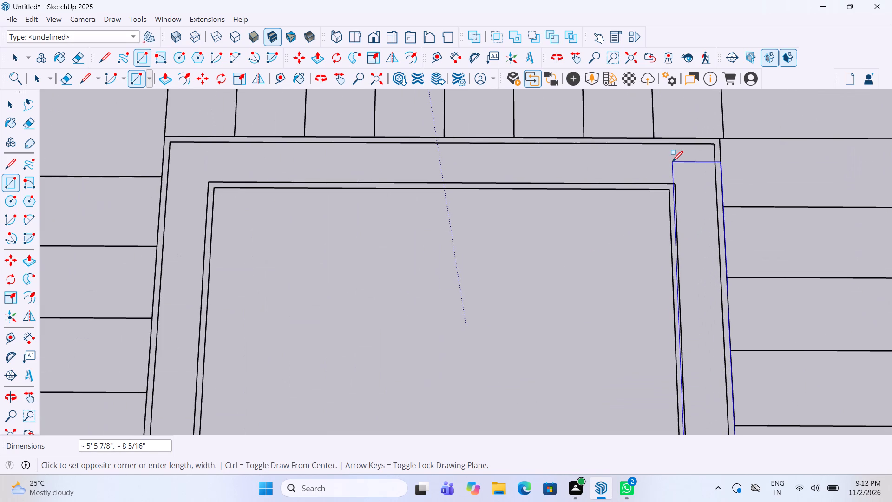
{"action": "left_click", "coordinate": [669, 188]}
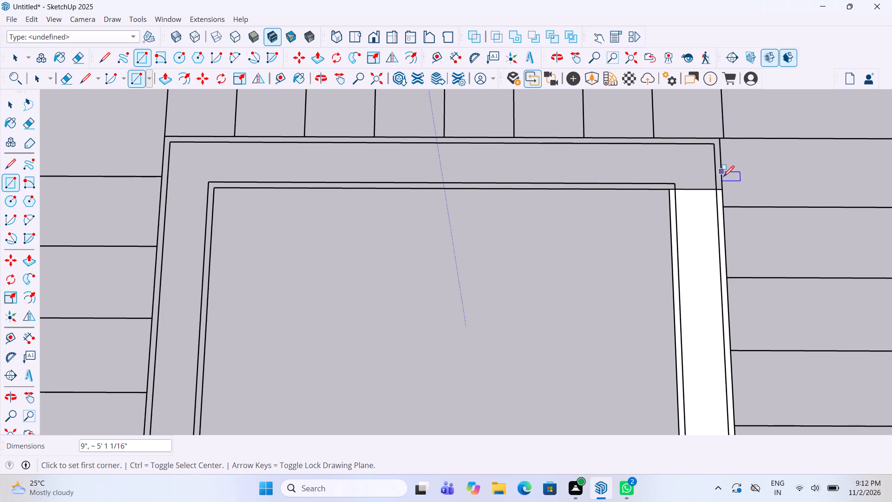
Trace the staircase core's back wall, opposite the opening, with a rectangle about 7' 11 1/4" by 9".
{"action": "left_click", "coordinate": [723, 188]}
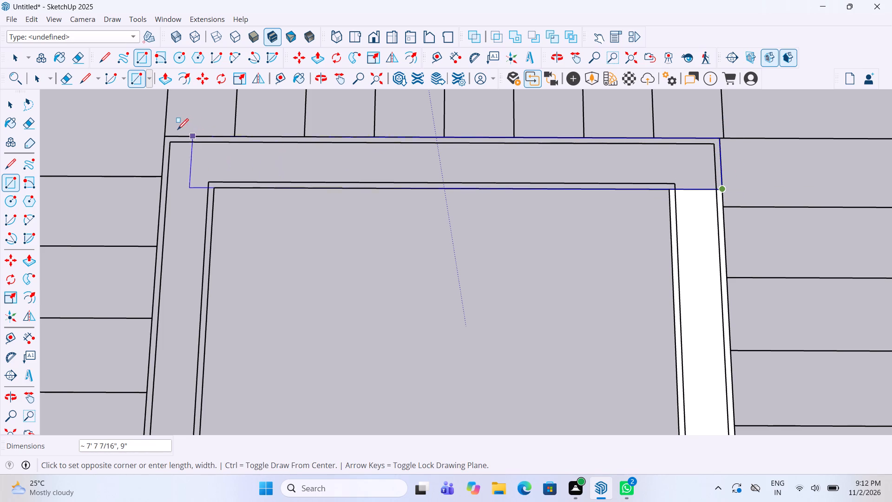
{"action": "left_click", "coordinate": [164, 138]}
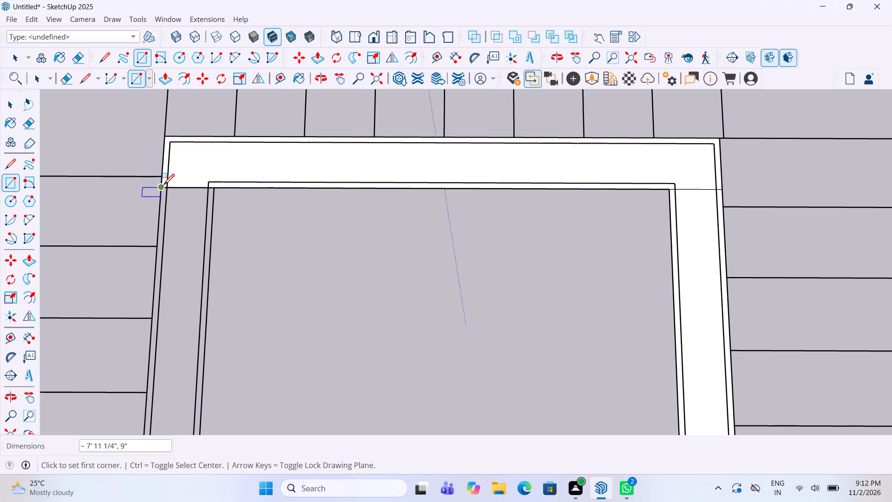
Trace the core's remaining side wall, from the back wall down to the front wall, with a rectangle.
{"action": "left_click", "coordinate": [163, 186]}
{"action": "scroll", "coordinate": [254, 154], "scroll_direction": "down", "scroll_amount": 9}
{"action": "scroll", "coordinate": [227, 339], "scroll_direction": "up", "scroll_amount": 2}
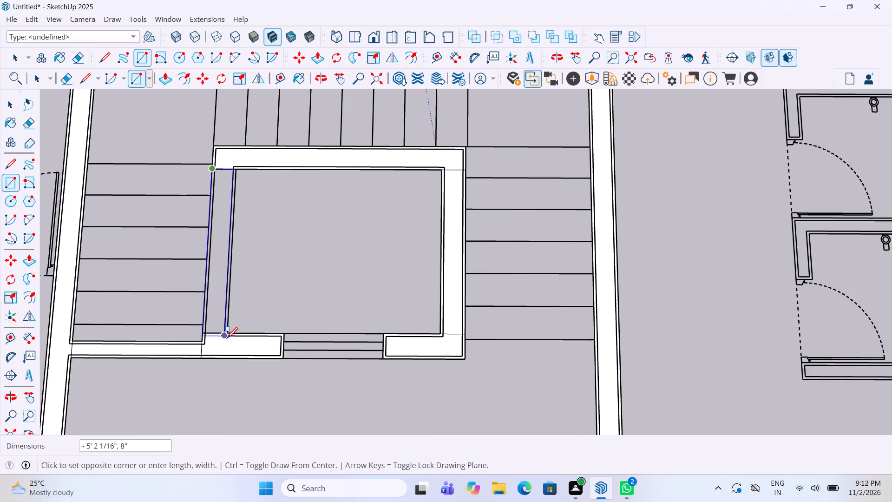
{"action": "scroll", "coordinate": [227, 339], "scroll_direction": "up", "scroll_amount": 7}
{"action": "left_click", "coordinate": [230, 321]}
Delete the dividing edge between the core's front wall and its side wall away from the toilets.
{"action": "key", "text": "space"}
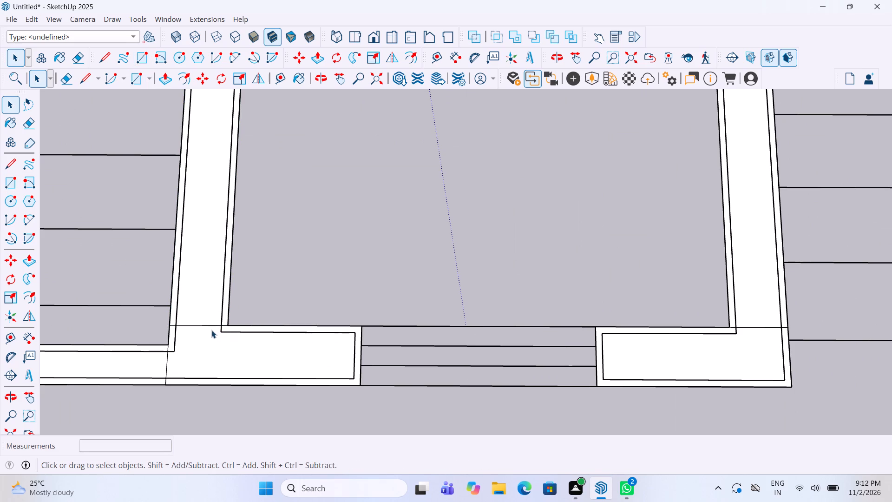
{"action": "left_click", "coordinate": [210, 326]}
{"action": "key", "text": "Delete"}
Delete the dividing edges at the core's front corner nearest the toilets and at both back corners to merge its wall faces.
{"action": "left_click", "coordinate": [747, 328]}
{"action": "key", "text": "Delete"}
{"action": "scroll", "coordinate": [645, 372], "scroll_direction": "down", "scroll_amount": 6}
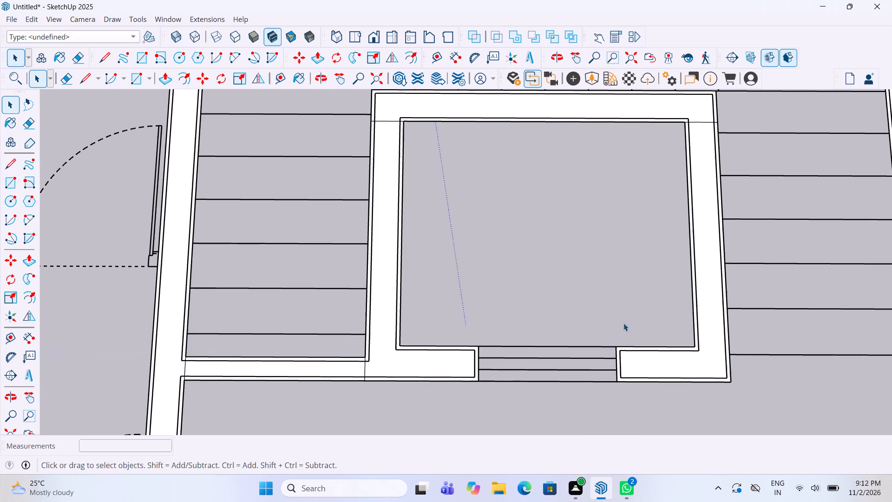
{"action": "left_click", "coordinate": [391, 122]}
{"action": "key", "text": "Delete"}
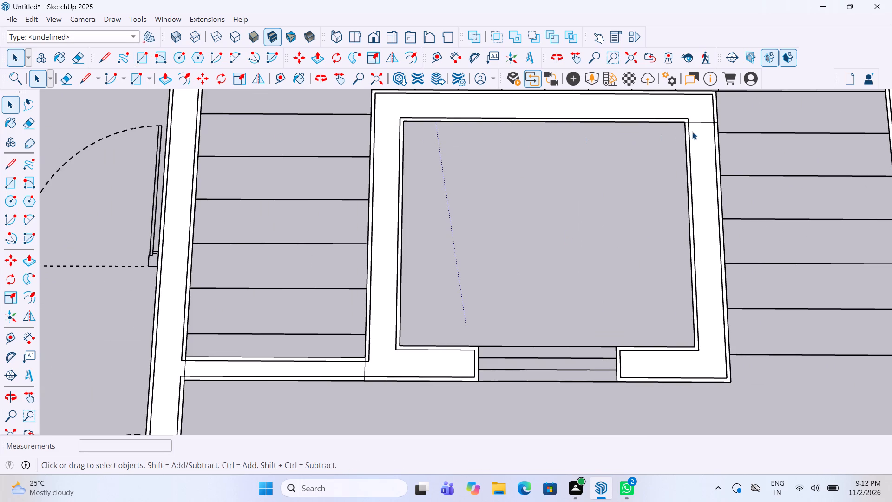
{"action": "left_click", "coordinate": [692, 122]}
{"action": "key", "text": "Delete"}
Trace the front wall between the column and the staircase lobby's double door with a rectangle about 4' 10 9/16" by 4 1/2".
{"action": "scroll", "coordinate": [506, 181], "scroll_direction": "down", "scroll_amount": 11}
{"action": "middle_click_drag", "start_coordinate": [564, 230], "coordinate": [568, 233]}
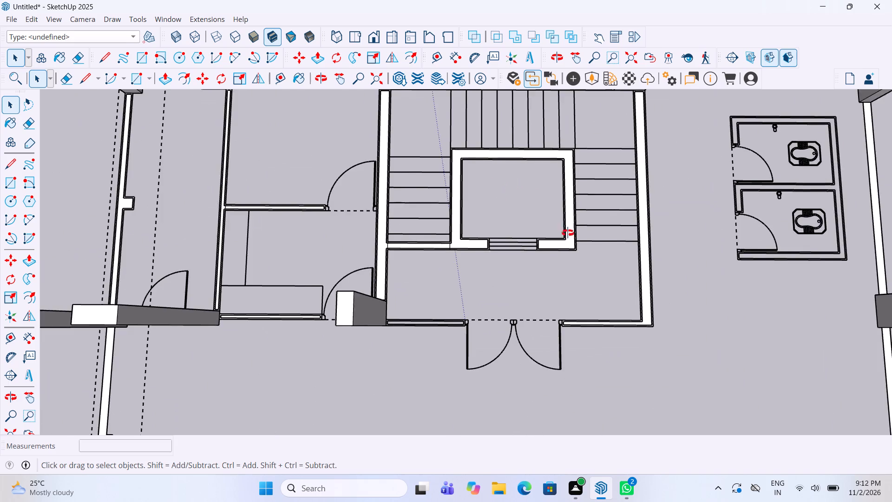
{"action": "middle_click_drag", "start_coordinate": [568, 233], "coordinate": [556, 194]}
{"action": "scroll", "coordinate": [422, 348], "scroll_direction": "up", "scroll_amount": 7}
{"action": "middle_click_drag", "start_coordinate": [409, 330], "coordinate": [381, 320]}
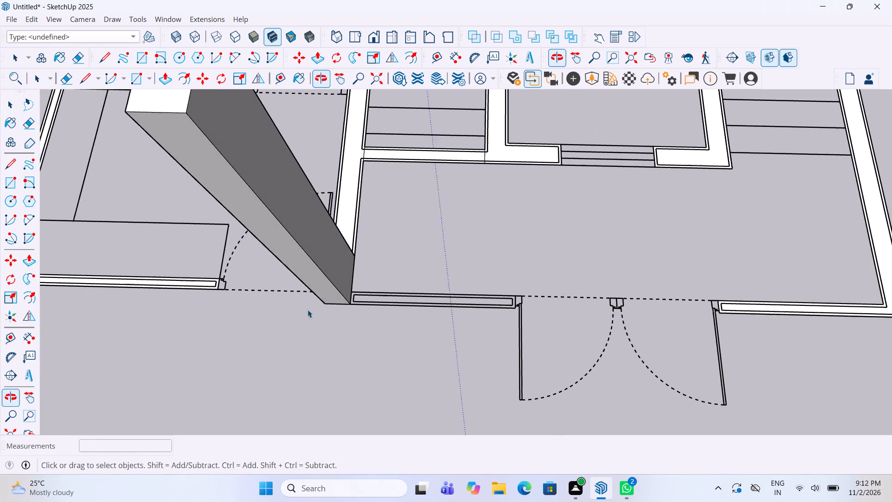
{"action": "left_click", "coordinate": [7, 186]}
{"action": "scroll", "coordinate": [434, 313], "scroll_direction": "up", "scroll_amount": 4}
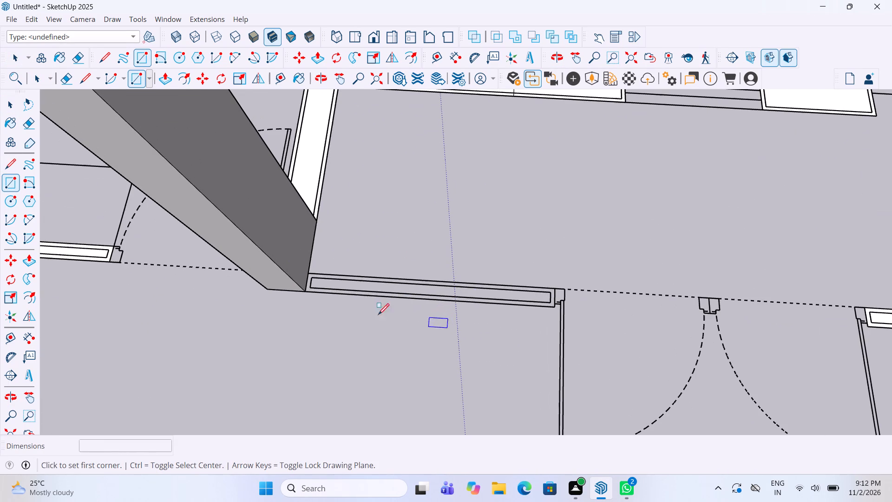
{"action": "left_click", "coordinate": [309, 291]}
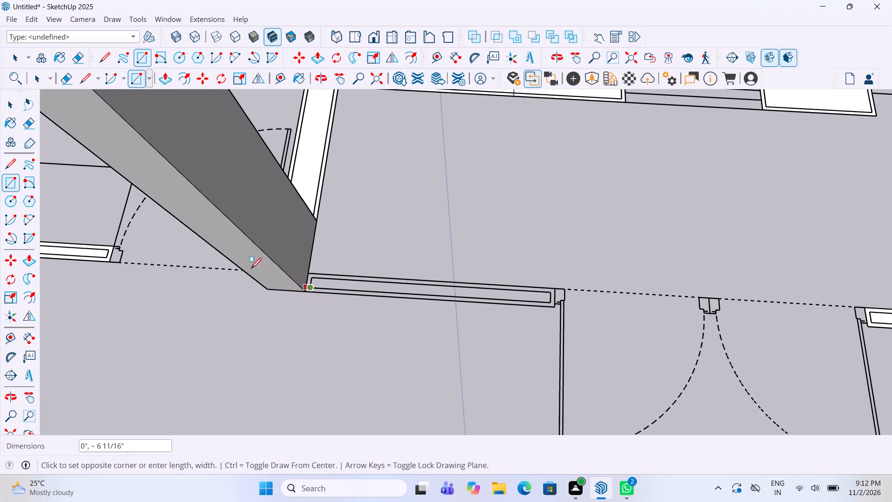
{"action": "left_click", "coordinate": [6, 180]}
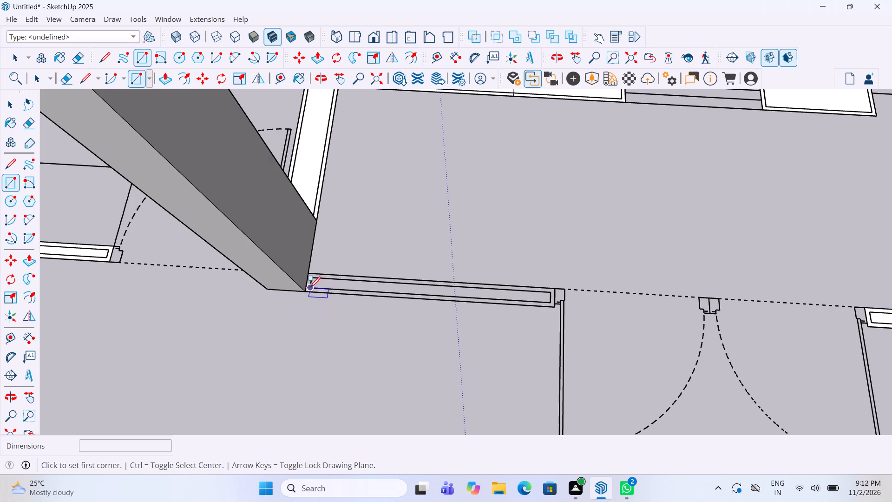
{"action": "scroll", "coordinate": [291, 299], "scroll_direction": "up", "scroll_amount": 5}
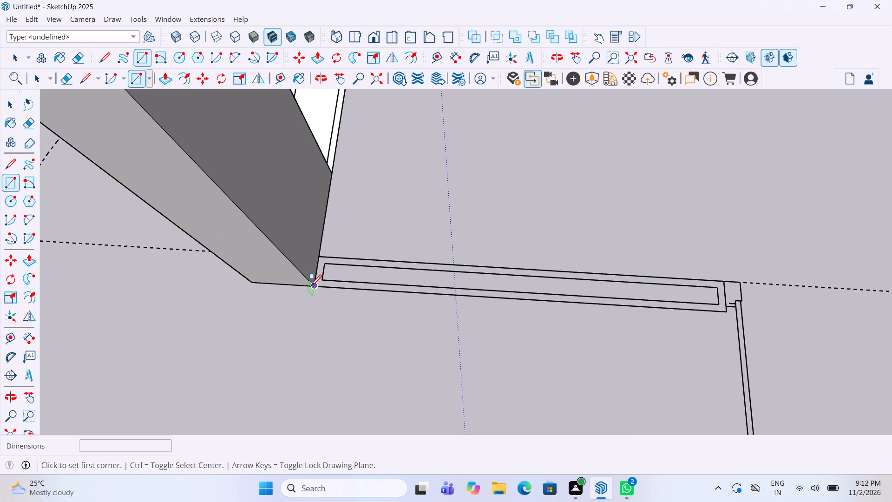
{"action": "left_click", "coordinate": [311, 287]}
{"action": "left_click", "coordinate": [724, 280]}
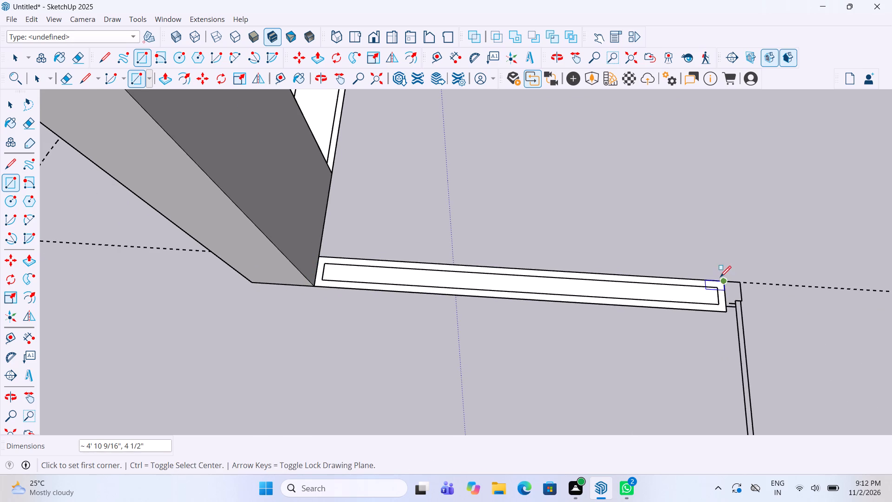
{"action": "key", "text": "space"}
Examine the traced walls around the staircase, the adjoining rooms and the whole floor plan.
{"action": "scroll", "coordinate": [624, 313], "scroll_direction": "down", "scroll_amount": 6}
{"action": "scroll", "coordinate": [544, 303], "scroll_direction": "down", "scroll_amount": 13}
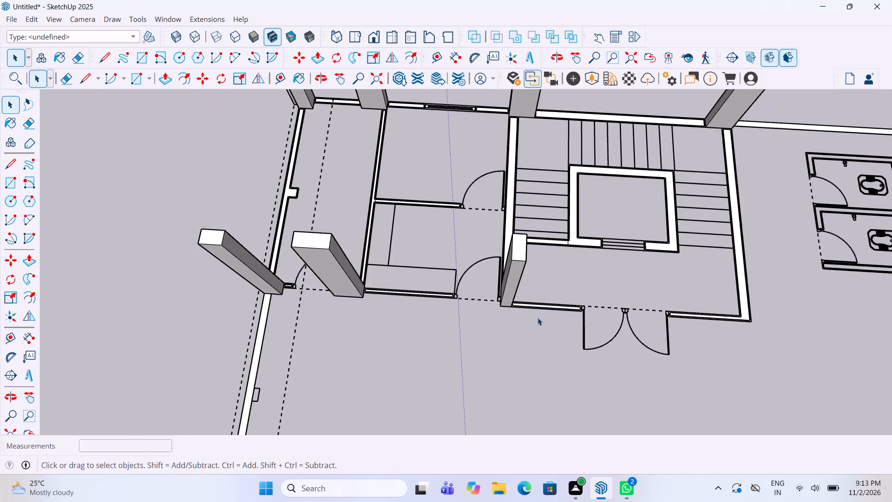
{"action": "scroll", "coordinate": [538, 317], "scroll_direction": "down", "scroll_amount": 5}
{"action": "middle_click_drag", "start_coordinate": [544, 315], "coordinate": [568, 322]}
{"action": "scroll", "coordinate": [497, 224], "scroll_direction": "up", "scroll_amount": 3}
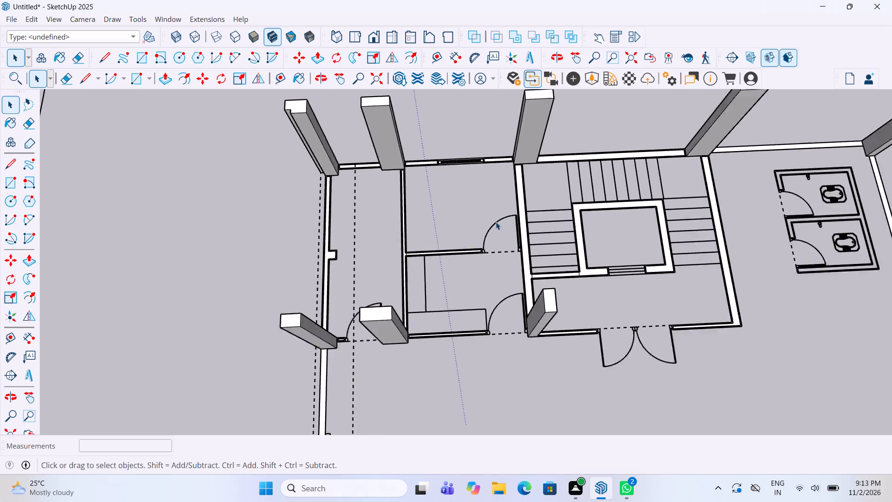
{"action": "scroll", "coordinate": [496, 222], "scroll_direction": "up", "scroll_amount": 2}
{"action": "scroll", "coordinate": [451, 238], "scroll_direction": "up", "scroll_amount": 6}
{"action": "scroll", "coordinate": [451, 238], "scroll_direction": "down", "scroll_amount": 5}
{"action": "scroll", "coordinate": [707, 264], "scroll_direction": "up", "scroll_amount": 2}
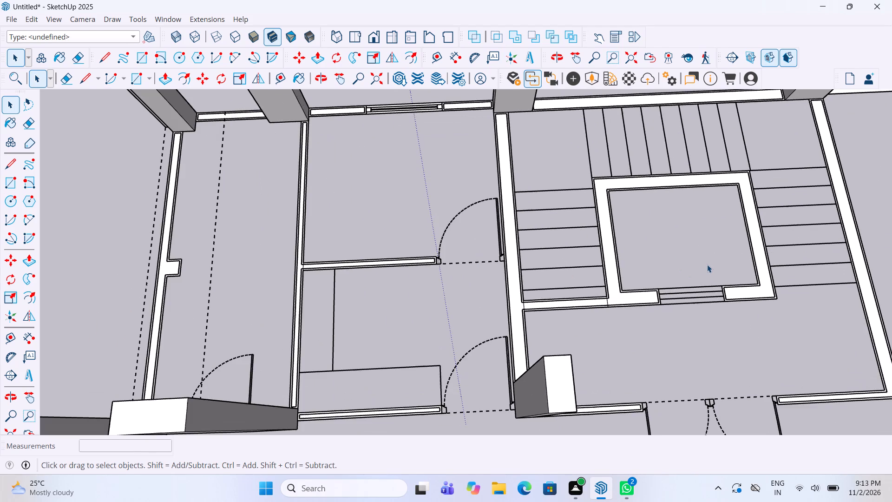
{"action": "scroll", "coordinate": [566, 225], "scroll_direction": "down", "scroll_amount": 13}
{"action": "scroll", "coordinate": [675, 157], "scroll_direction": "down", "scroll_amount": 2}
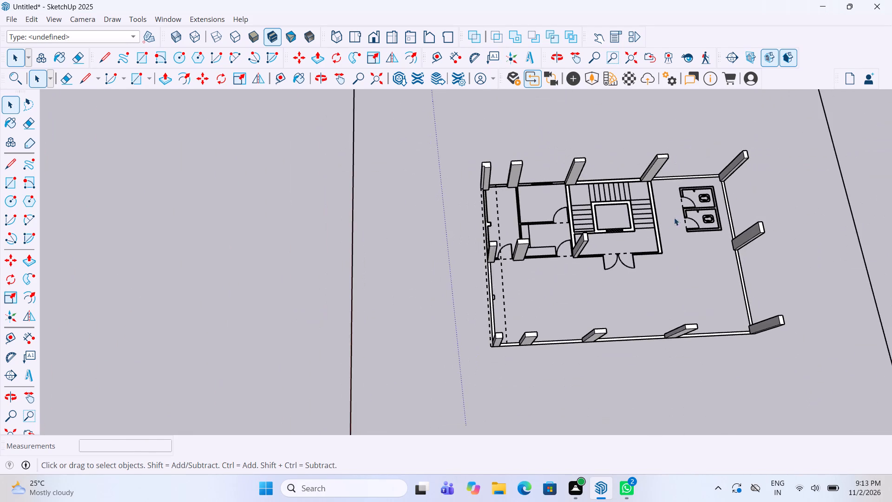
Make a group from the thin partition wall face between the narrow side passage and the room with the window.
{"action": "scroll", "coordinate": [554, 189], "scroll_direction": "up", "scroll_amount": 3}
{"action": "scroll", "coordinate": [503, 175], "scroll_direction": "up", "scroll_amount": 5}
{"action": "scroll", "coordinate": [476, 202], "scroll_direction": "up", "scroll_amount": 4}
{"action": "scroll", "coordinate": [507, 234], "scroll_direction": "up", "scroll_amount": 4}
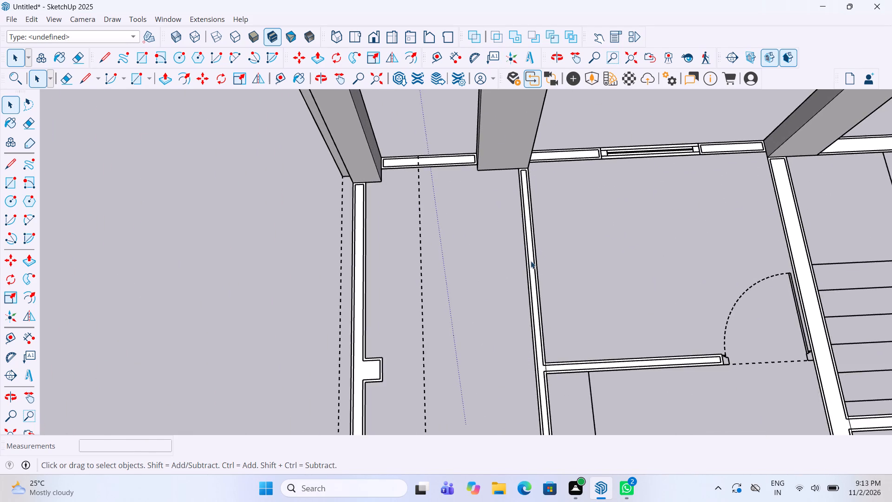
{"action": "scroll", "coordinate": [531, 261], "scroll_direction": "up", "scroll_amount": 4}
{"action": "left_click", "coordinate": [531, 261]}
{"action": "right_click", "coordinate": [531, 261]}
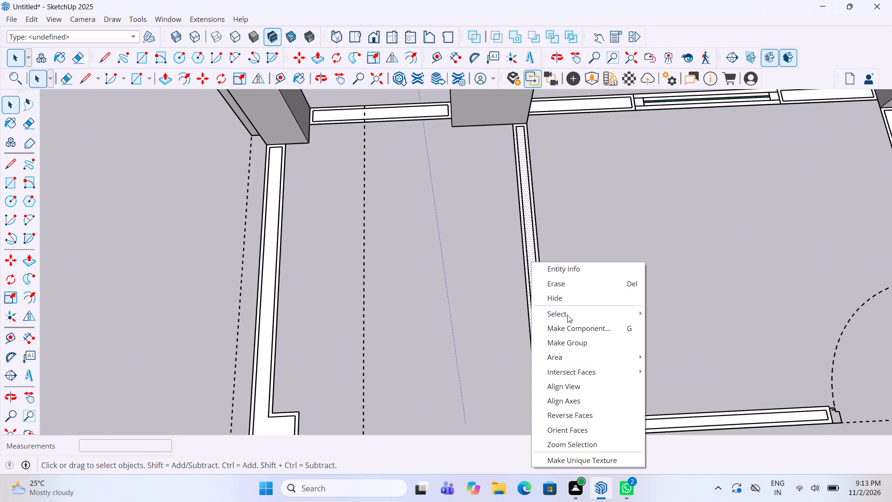
{"action": "left_click", "coordinate": [577, 343]}
Group the narrow passage's back wall face between the two columns, and separately group its notched outer side wall face.
{"action": "left_click", "coordinate": [416, 110]}
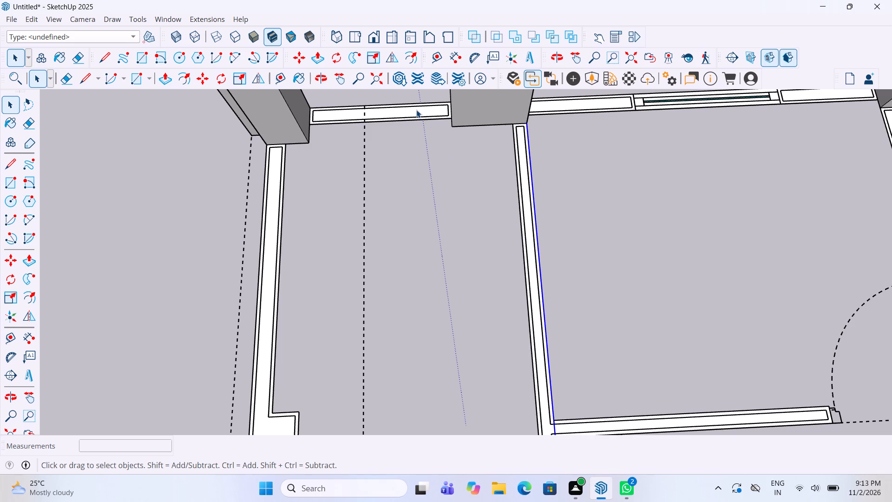
{"action": "right_click", "coordinate": [416, 110]}
{"action": "left_click", "coordinate": [470, 191]}
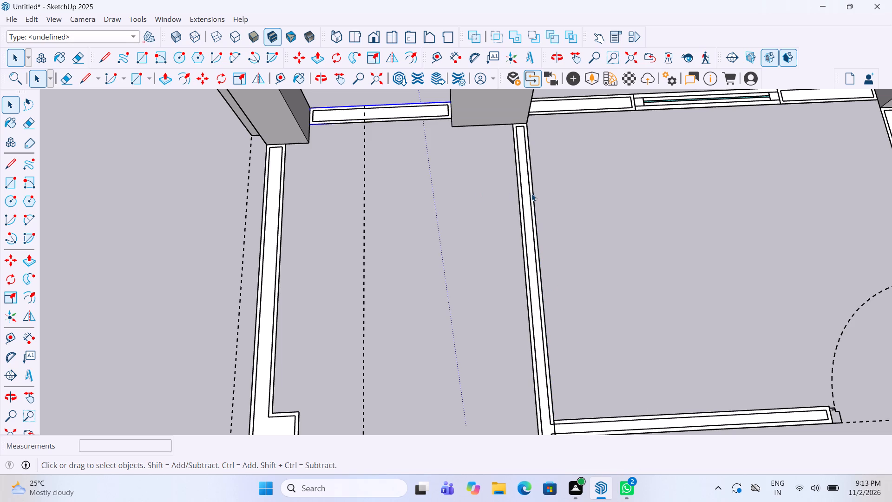
{"action": "scroll", "coordinate": [550, 199], "scroll_direction": "down", "scroll_amount": 2}
{"action": "scroll", "coordinate": [435, 231], "scroll_direction": "up", "scroll_amount": 1}
{"action": "left_click", "coordinate": [306, 243]}
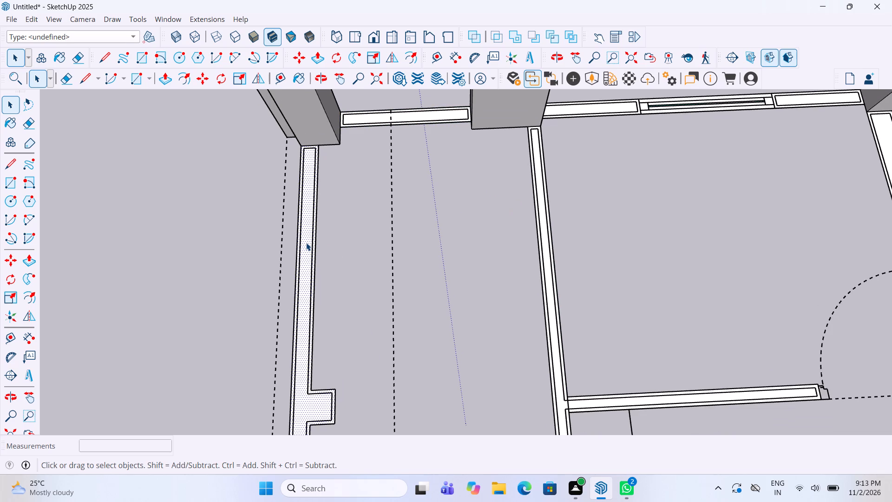
{"action": "right_click", "coordinate": [306, 243]}
{"action": "left_click", "coordinate": [371, 323]}
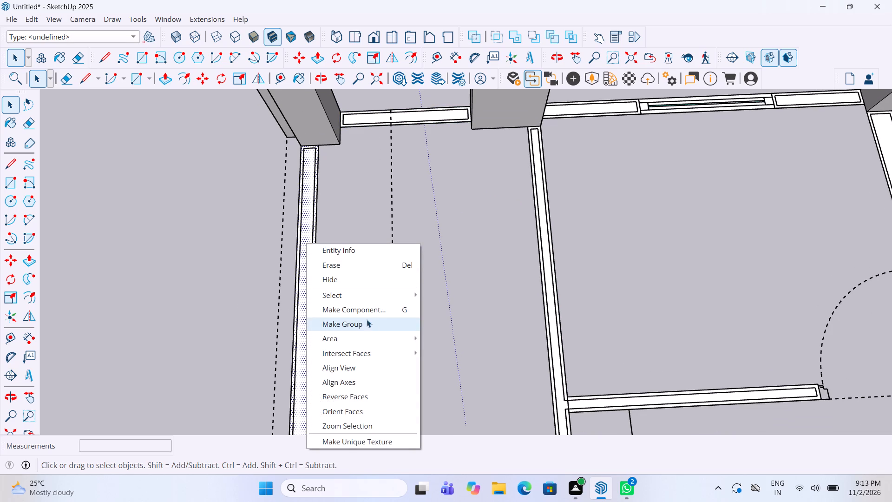
Make a group from the back wall face between the window and the column on the staircase side.
{"action": "scroll", "coordinate": [299, 299], "scroll_direction": "down", "scroll_amount": 5}
{"action": "scroll", "coordinate": [665, 147], "scroll_direction": "up", "scroll_amount": 4}
{"action": "left_click", "coordinate": [630, 173]}
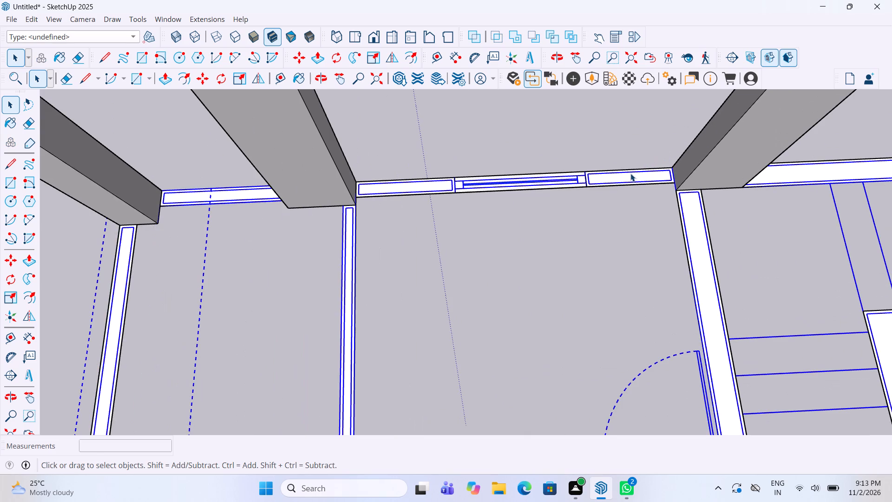
{"action": "left_click", "coordinate": [632, 176]}
{"action": "right_click", "coordinate": [632, 176]}
{"action": "left_click", "coordinate": [673, 254]}
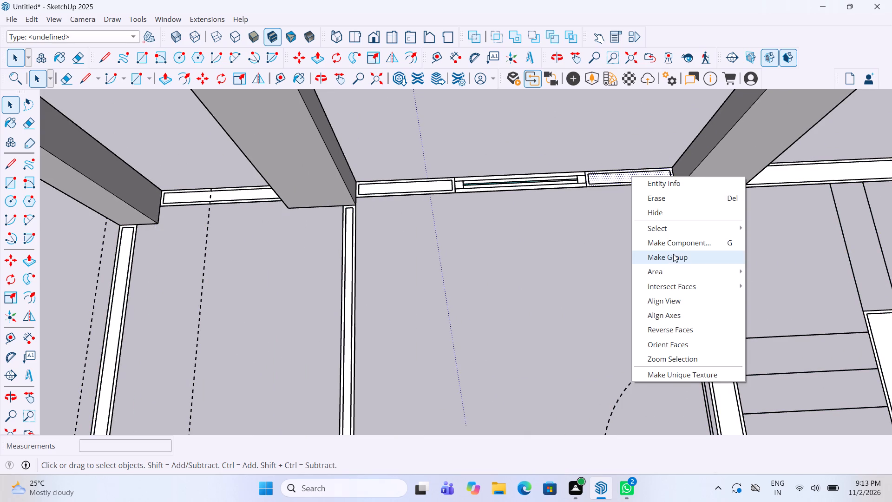
Make a group from the wall face at the window opening in the back wall.
{"action": "left_click", "coordinate": [517, 183]}
{"action": "scroll", "coordinate": [518, 172], "scroll_direction": "up", "scroll_amount": 3}
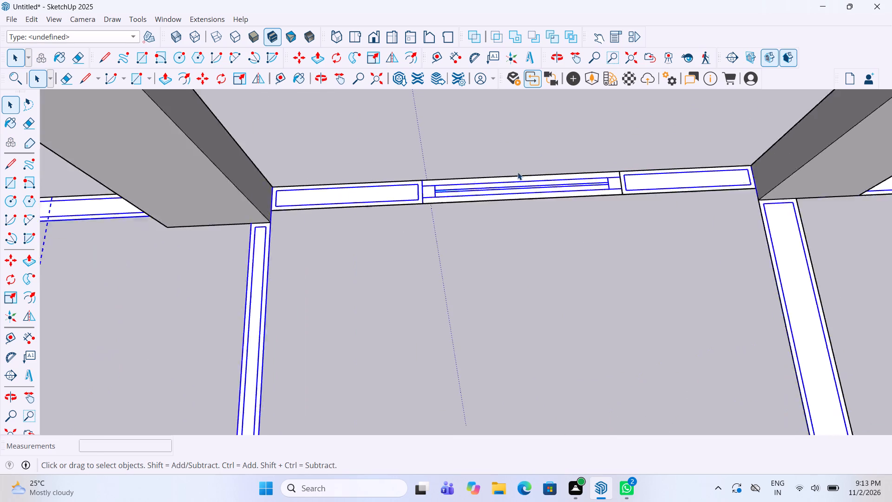
{"action": "scroll", "coordinate": [518, 172], "scroll_direction": "up", "scroll_amount": 8}
{"action": "left_click", "coordinate": [523, 194]}
{"action": "right_click", "coordinate": [523, 194]}
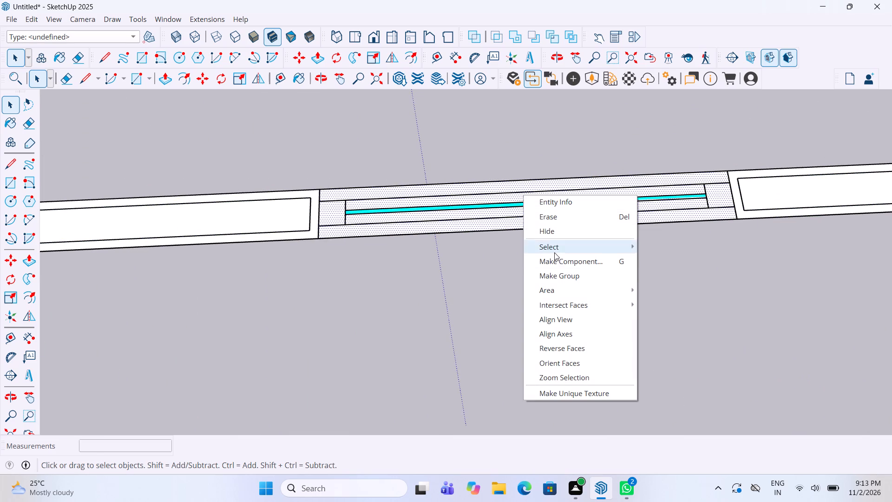
{"action": "left_click", "coordinate": [562, 274]}
Make a group from the thick wall face separating the window room from the staircase.
{"action": "scroll", "coordinate": [433, 249], "scroll_direction": "down", "scroll_amount": 19}
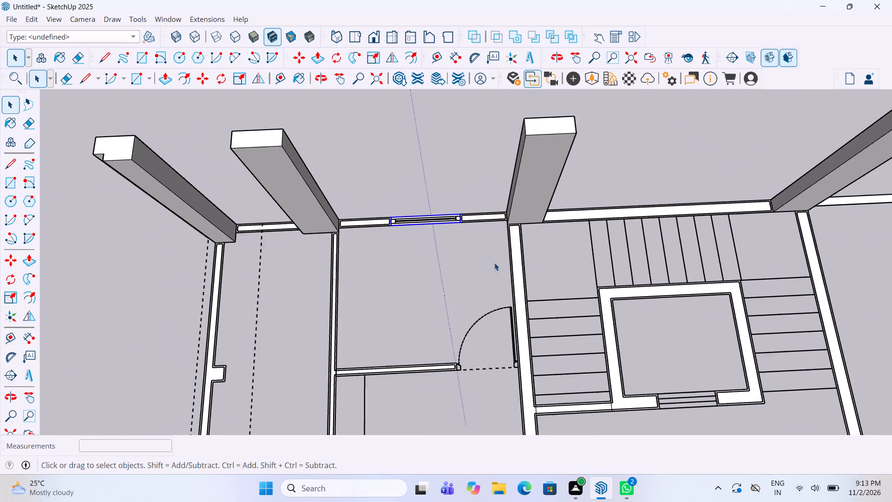
{"action": "scroll", "coordinate": [513, 273], "scroll_direction": "up", "scroll_amount": 6}
{"action": "left_click", "coordinate": [518, 271]}
{"action": "right_click", "coordinate": [518, 271]}
{"action": "left_click", "coordinate": [573, 353]}
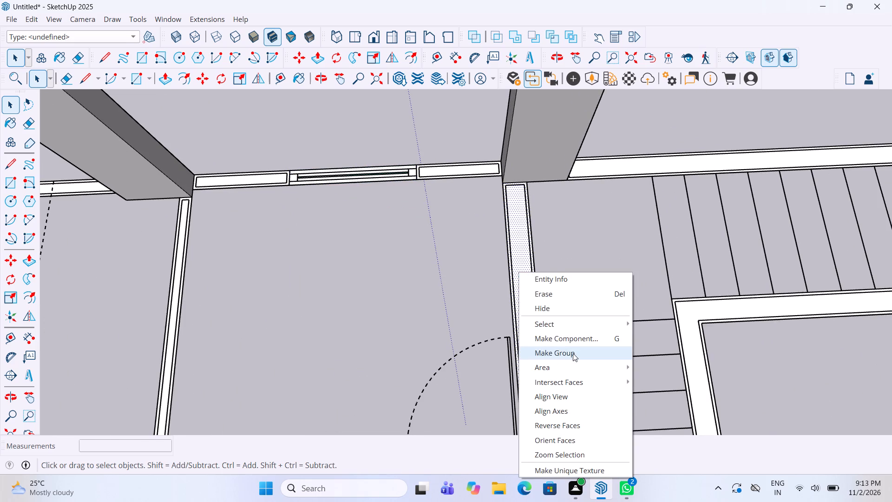
Make a group from the back wall face behind the staircase, between the two columns.
{"action": "scroll", "coordinate": [425, 251], "scroll_direction": "down", "scroll_amount": 5}
{"action": "scroll", "coordinate": [369, 225], "scroll_direction": "down", "scroll_amount": 3}
{"action": "scroll", "coordinate": [562, 174], "scroll_direction": "up", "scroll_amount": 10}
{"action": "left_click", "coordinate": [555, 228]}
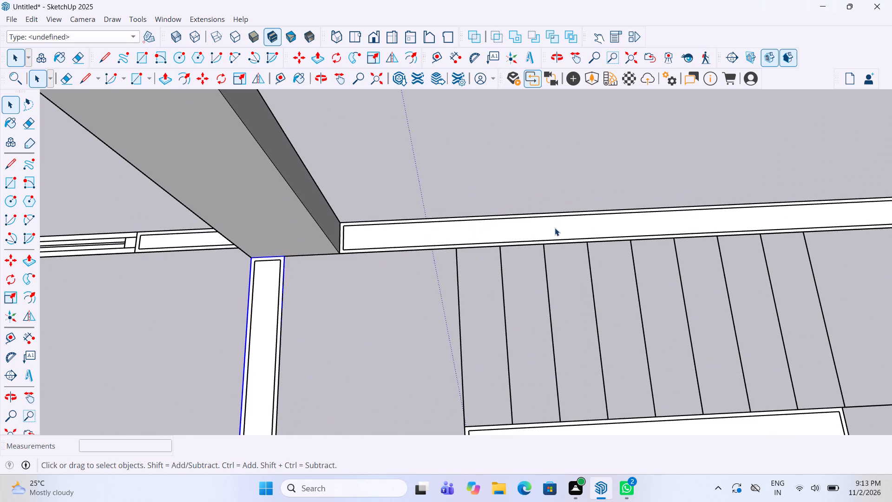
{"action": "right_click", "coordinate": [555, 228]}
{"action": "left_click", "coordinate": [621, 312]}
Group the back wall face behind the toilets, and separately group the staircase's side wall face facing the toilets.
{"action": "scroll", "coordinate": [517, 299], "scroll_direction": "down", "scroll_amount": 13}
{"action": "scroll", "coordinate": [803, 291], "scroll_direction": "up", "scroll_amount": 5}
{"action": "left_click", "coordinate": [701, 260]}
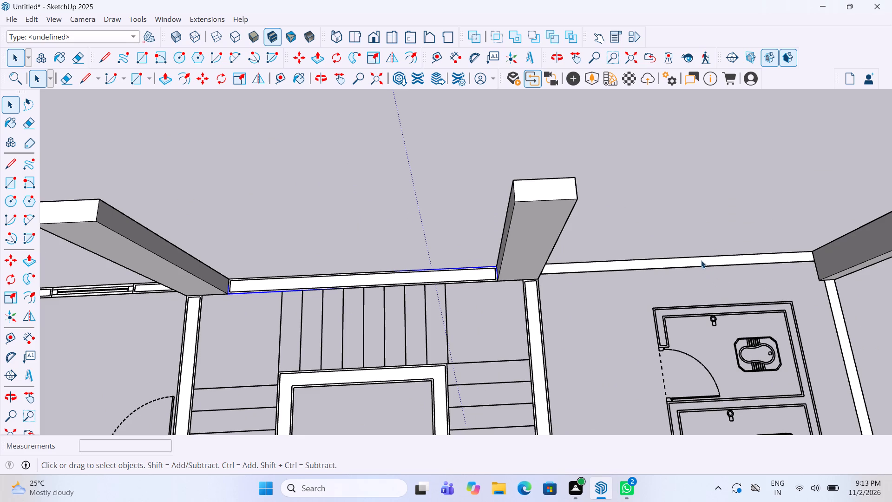
{"action": "right_click", "coordinate": [701, 260]}
{"action": "left_click", "coordinate": [737, 343]}
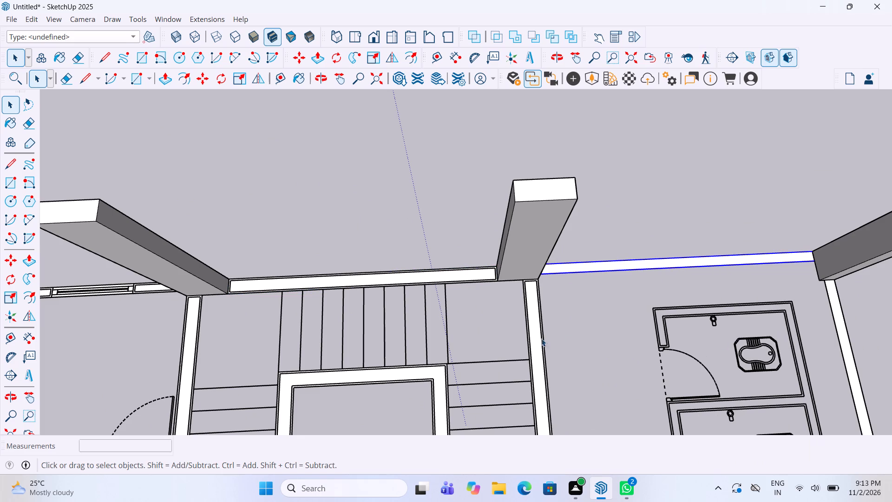
{"action": "left_click", "coordinate": [533, 337]}
{"action": "right_click", "coordinate": [533, 337]}
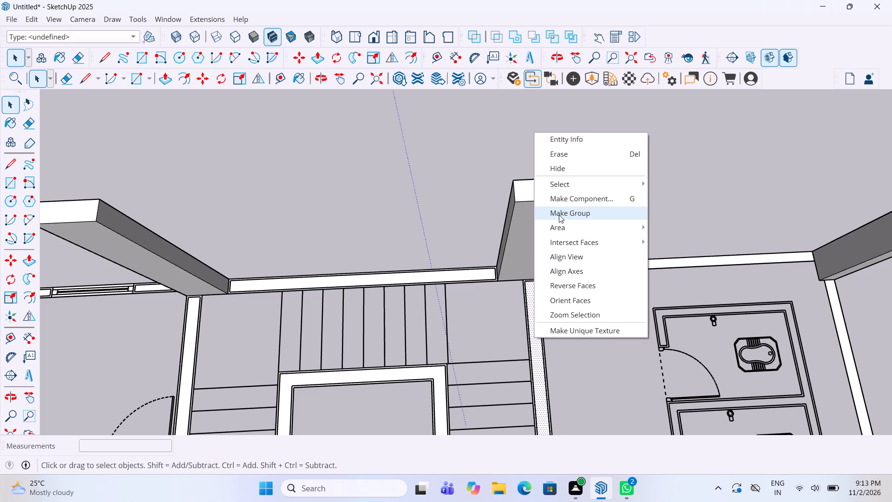
{"action": "left_click", "coordinate": [559, 215]}
Make a group from the merged wall face of the staircase core.
{"action": "left_click", "coordinate": [439, 372]}
{"action": "right_click", "coordinate": [439, 372]}
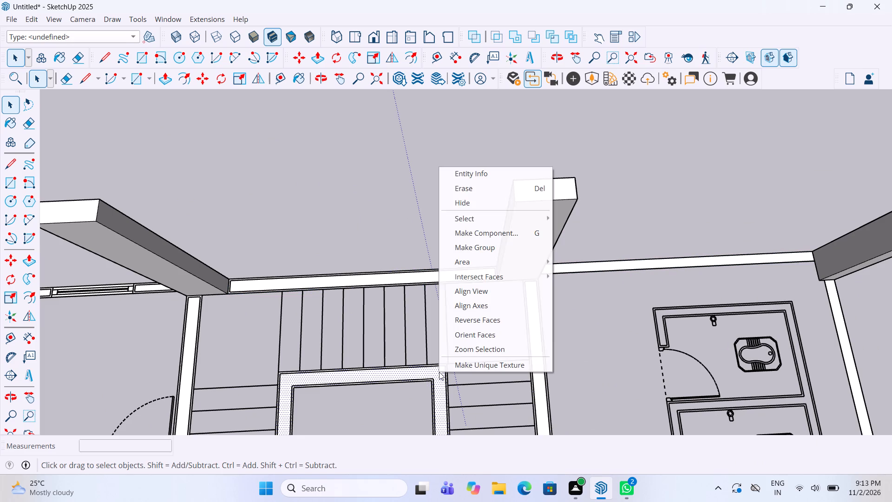
{"action": "left_click", "coordinate": [497, 250]}
Make a group from the outer side wall face beside the toilets, between the corner column and the middle column.
{"action": "scroll", "coordinate": [497, 250], "scroll_direction": "down", "scroll_amount": 5}
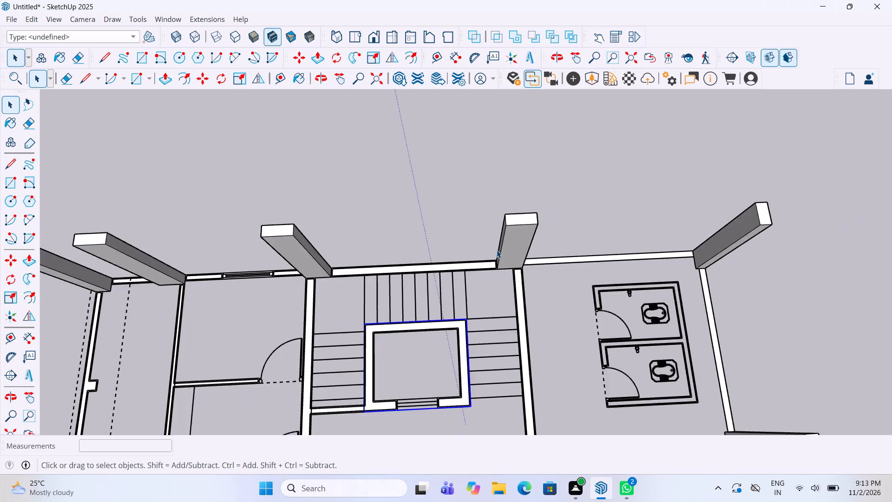
{"action": "scroll", "coordinate": [497, 250], "scroll_direction": "down", "scroll_amount": 5}
{"action": "scroll", "coordinate": [621, 322], "scroll_direction": "up", "scroll_amount": 12}
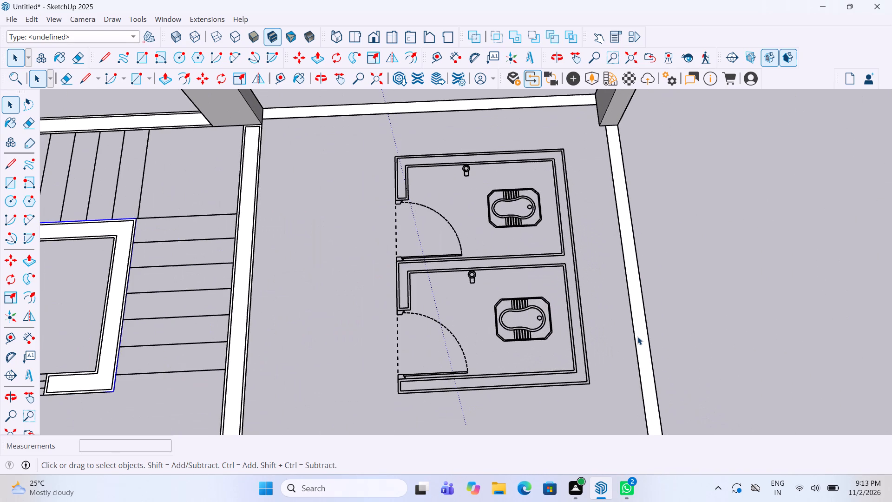
{"action": "left_click", "coordinate": [638, 341]}
{"action": "right_click", "coordinate": [637, 341]}
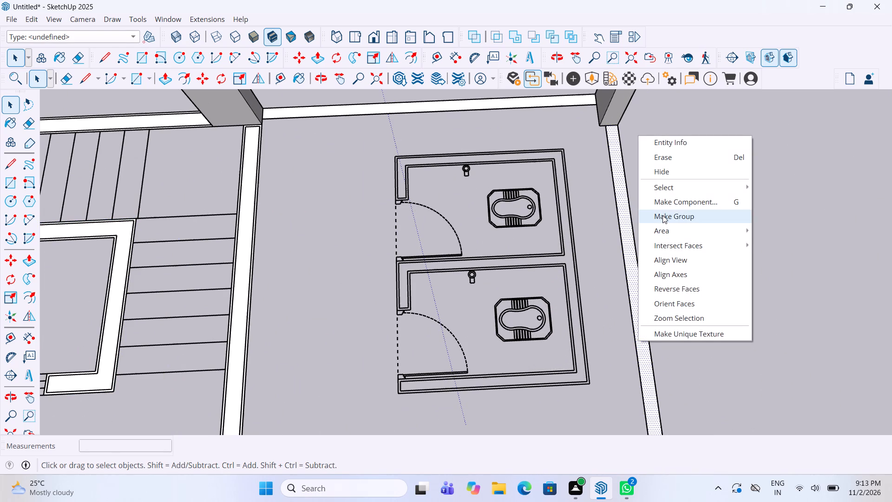
{"action": "left_click", "coordinate": [662, 215]}
Make a group from the outer side wall face on the toilet side, between the middle column and the front corner column.
{"action": "scroll", "coordinate": [647, 218], "scroll_direction": "down", "scroll_amount": 9}
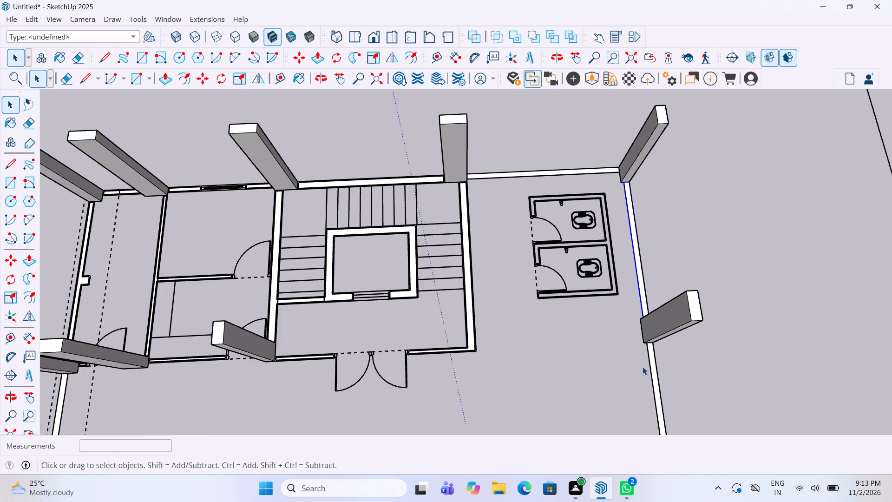
{"action": "scroll", "coordinate": [647, 390], "scroll_direction": "up", "scroll_amount": 5}
{"action": "left_click", "coordinate": [661, 376]}
{"action": "right_click", "coordinate": [658, 375]}
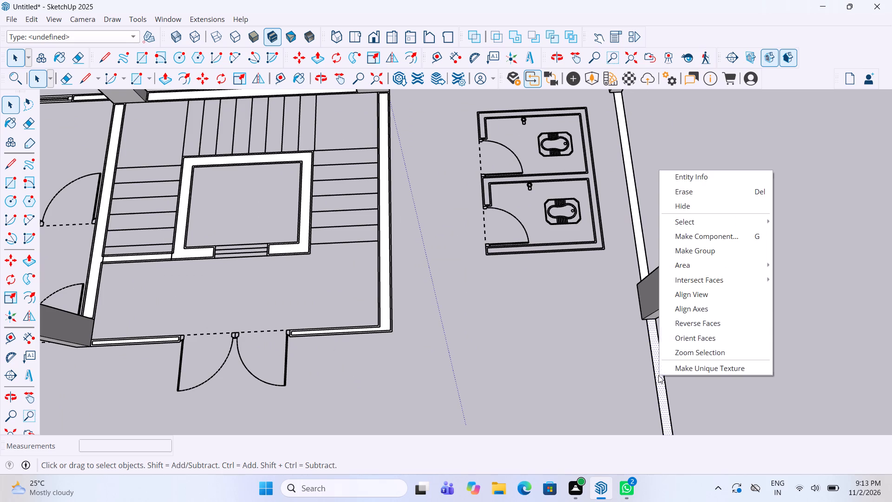
{"action": "left_click", "coordinate": [689, 256]}
Make a group from the front wall face between the toilet-side corner column and the first intermediate column.
{"action": "scroll", "coordinate": [689, 256], "scroll_direction": "down", "scroll_amount": 10}
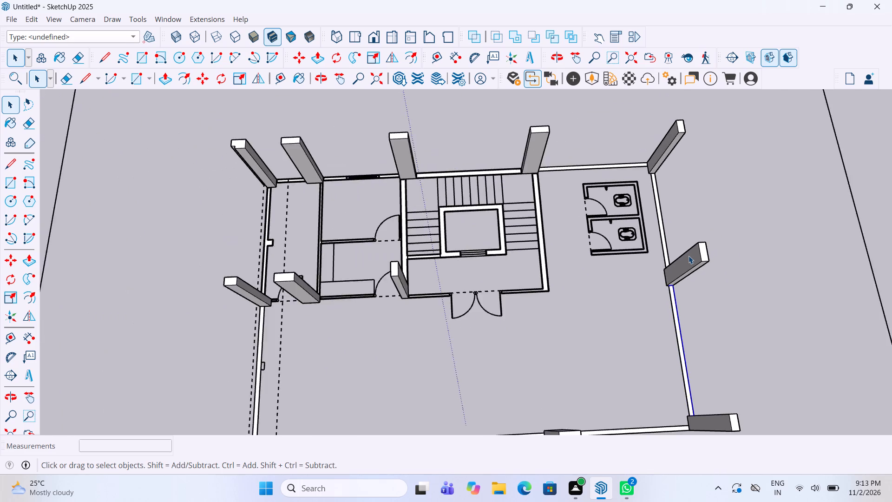
{"action": "scroll", "coordinate": [689, 256], "scroll_direction": "down", "scroll_amount": 4}
{"action": "scroll", "coordinate": [660, 383], "scroll_direction": "up", "scroll_amount": 9}
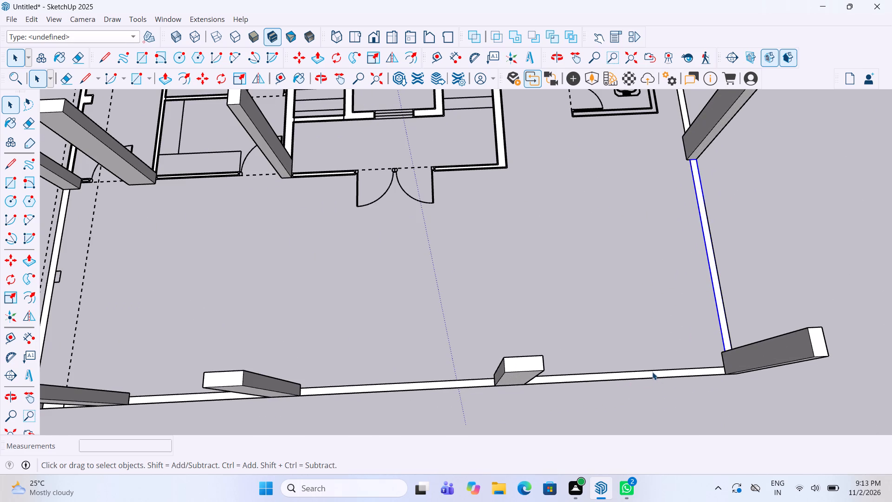
{"action": "left_click", "coordinate": [652, 372]}
{"action": "left_click", "coordinate": [654, 375]}
{"action": "right_click", "coordinate": [654, 375]}
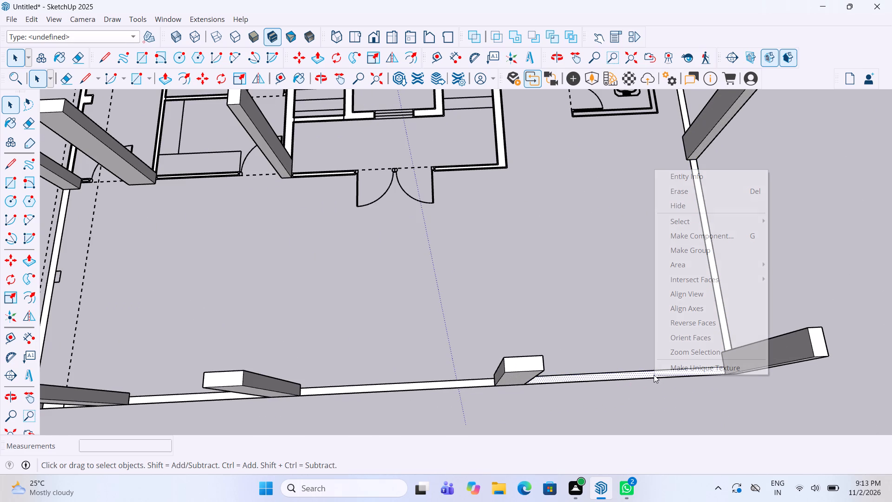
{"action": "left_click", "coordinate": [693, 249]}
Make a group from the front wall face between the first and second intermediate columns, counting from the toilet side.
{"action": "scroll", "coordinate": [709, 322], "scroll_direction": "down", "scroll_amount": 4}
{"action": "scroll", "coordinate": [552, 352], "scroll_direction": "up", "scroll_amount": 4}
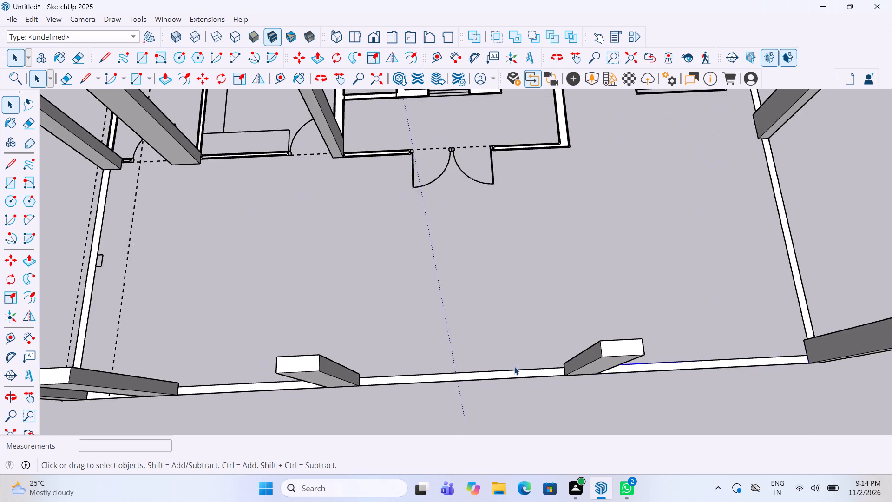
{"action": "scroll", "coordinate": [514, 367], "scroll_direction": "up", "scroll_amount": 3}
{"action": "left_click", "coordinate": [508, 378]}
{"action": "right_click", "coordinate": [509, 378]}
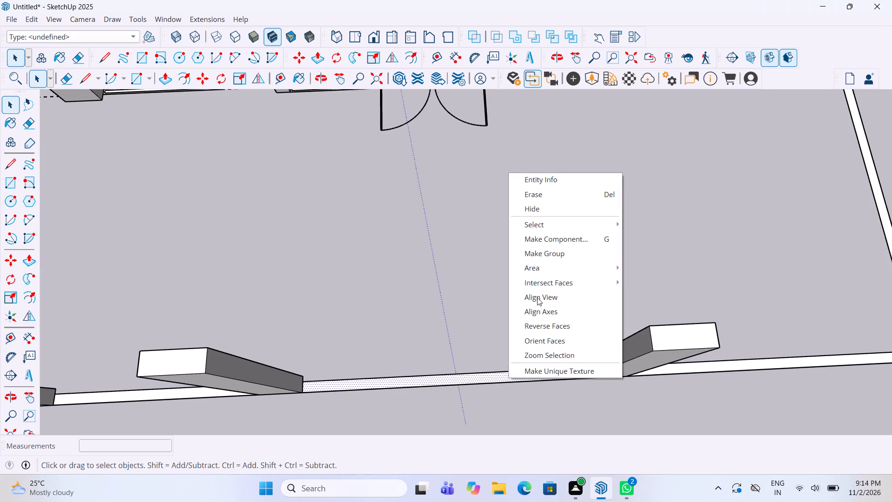
{"action": "left_click", "coordinate": [549, 254]}
Make a group from the front wall face between the second and third intermediate columns, counting from the toilet side.
{"action": "scroll", "coordinate": [636, 312], "scroll_direction": "down", "scroll_amount": 10}
{"action": "scroll", "coordinate": [421, 357], "scroll_direction": "up", "scroll_amount": 4}
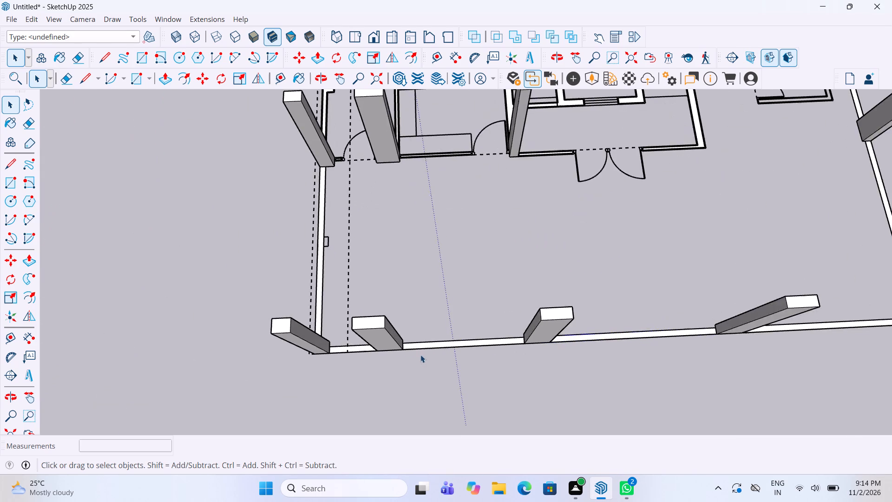
{"action": "scroll", "coordinate": [429, 344], "scroll_direction": "up", "scroll_amount": 5}
{"action": "left_click", "coordinate": [433, 345]}
{"action": "right_click", "coordinate": [433, 345]}
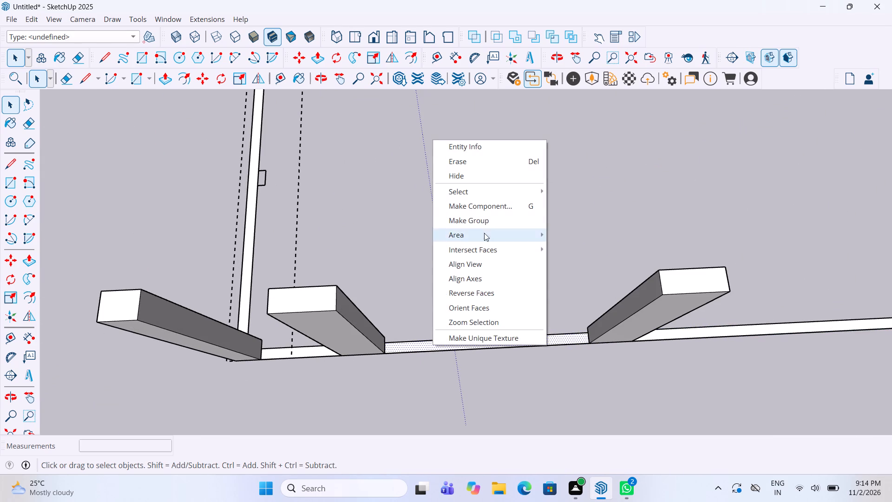
{"action": "left_click", "coordinate": [491, 224]}
Make a group from the short front wall face between the third intermediate column and the far corner column.
{"action": "scroll", "coordinate": [635, 343], "scroll_direction": "down", "scroll_amount": 9}
{"action": "scroll", "coordinate": [541, 349], "scroll_direction": "up", "scroll_amount": 2}
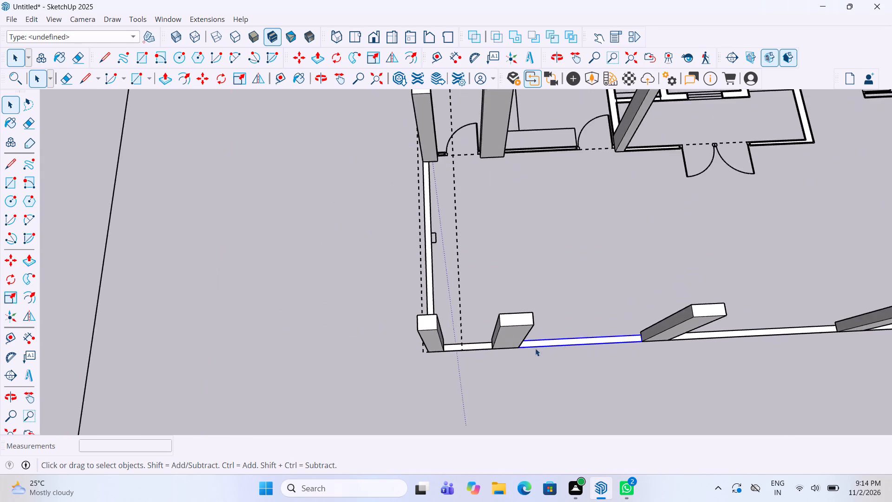
{"action": "scroll", "coordinate": [535, 348], "scroll_direction": "up", "scroll_amount": 2}
{"action": "scroll", "coordinate": [483, 345], "scroll_direction": "up", "scroll_amount": 8}
{"action": "left_click", "coordinate": [439, 345]}
{"action": "left_click", "coordinate": [458, 349]}
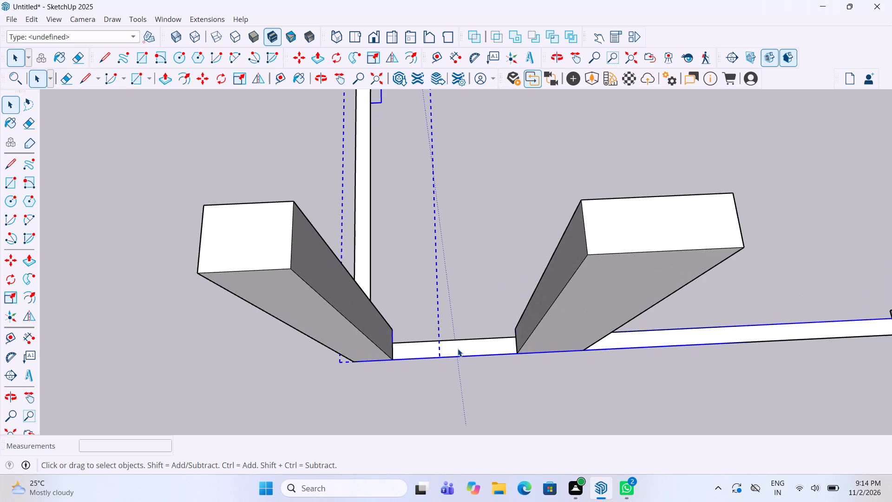
{"action": "right_click", "coordinate": [458, 349]}
{"action": "left_click", "coordinate": [507, 225]}
Make a group from the opposite outer side wall face, between the front corner column and the next column.
{"action": "scroll", "coordinate": [563, 343], "scroll_direction": "down", "scroll_amount": 5}
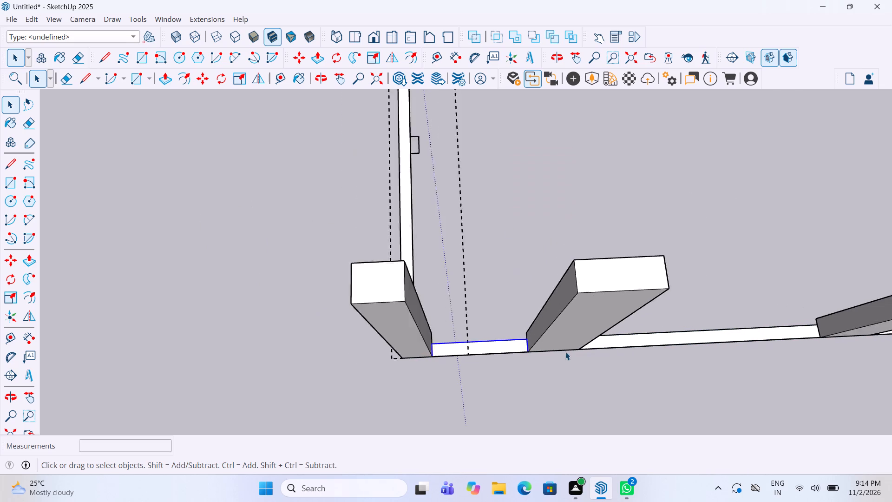
{"action": "scroll", "coordinate": [565, 352], "scroll_direction": "down", "scroll_amount": 3}
{"action": "middle_click_drag", "start_coordinate": [386, 319], "coordinate": [715, 269]}
{"action": "scroll", "coordinate": [438, 267], "scroll_direction": "up", "scroll_amount": 4}
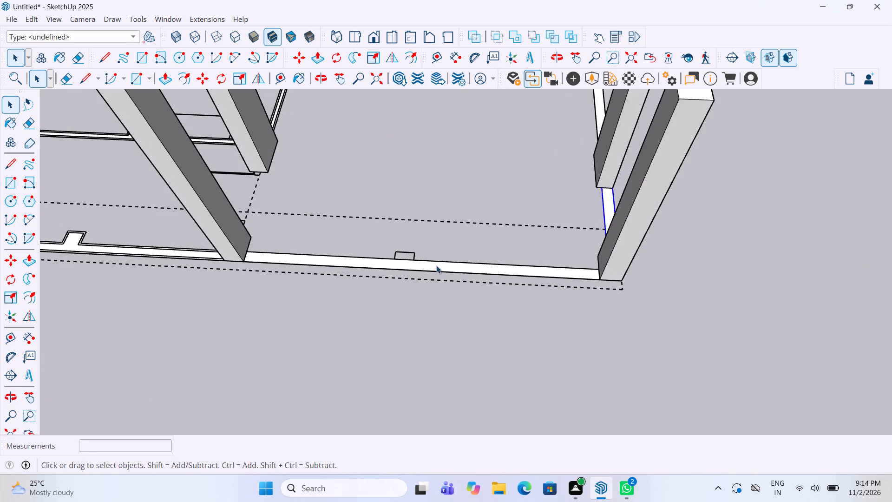
{"action": "scroll", "coordinate": [436, 265], "scroll_direction": "up", "scroll_amount": 3}
{"action": "left_click", "coordinate": [434, 263]}
{"action": "right_click", "coordinate": [434, 263]}
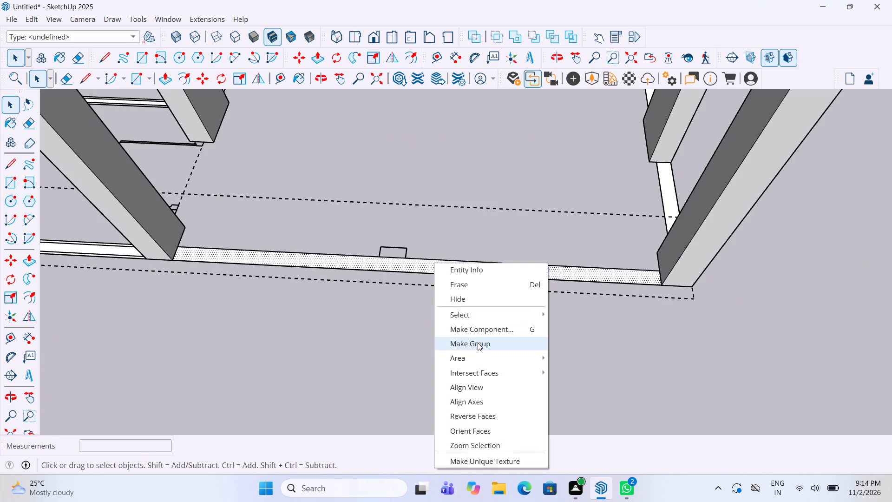
{"action": "left_click", "coordinate": [477, 343]}
Trace the small projection on the inner side of the newly grouped side wall with the Rectangle tool.
{"action": "scroll", "coordinate": [486, 396], "scroll_direction": "down", "scroll_amount": 8}
{"action": "scroll", "coordinate": [422, 343], "scroll_direction": "up", "scroll_amount": 6}
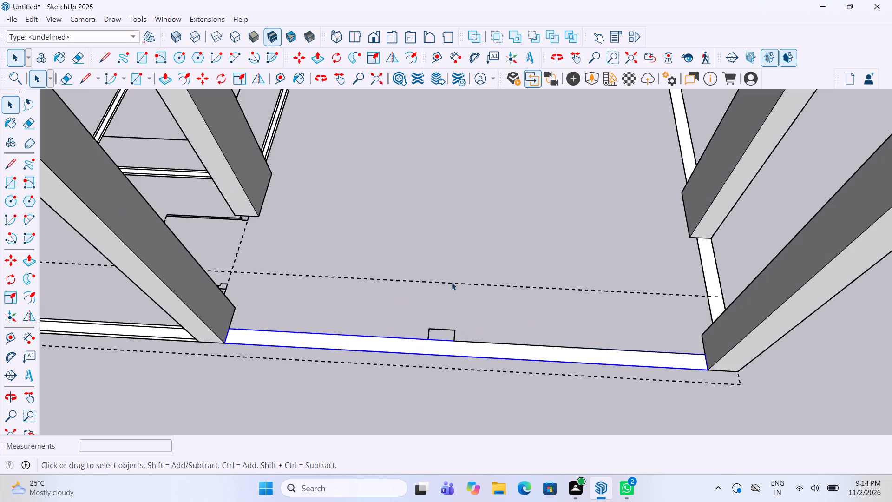
{"action": "left_click", "coordinate": [15, 179]}
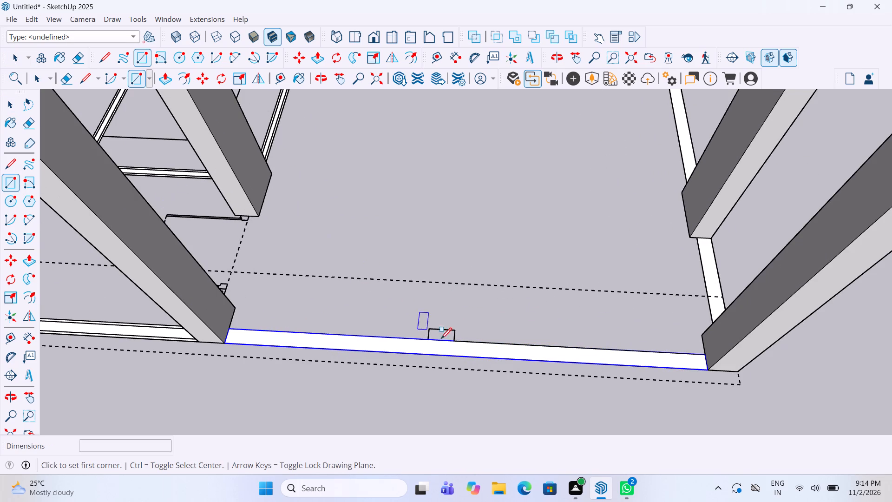
Draw a rectangle over the small projection on the front boundary wall and group its face.
{"action": "left_click", "coordinate": [426, 339]}
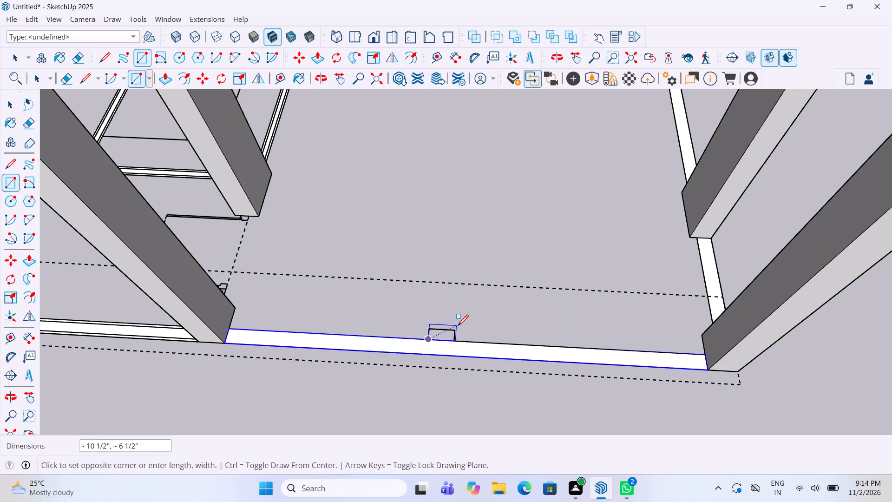
{"action": "left_click", "coordinate": [456, 330]}
{"action": "scroll", "coordinate": [443, 328], "scroll_direction": "up", "scroll_amount": 6}
{"action": "key", "text": "space"}
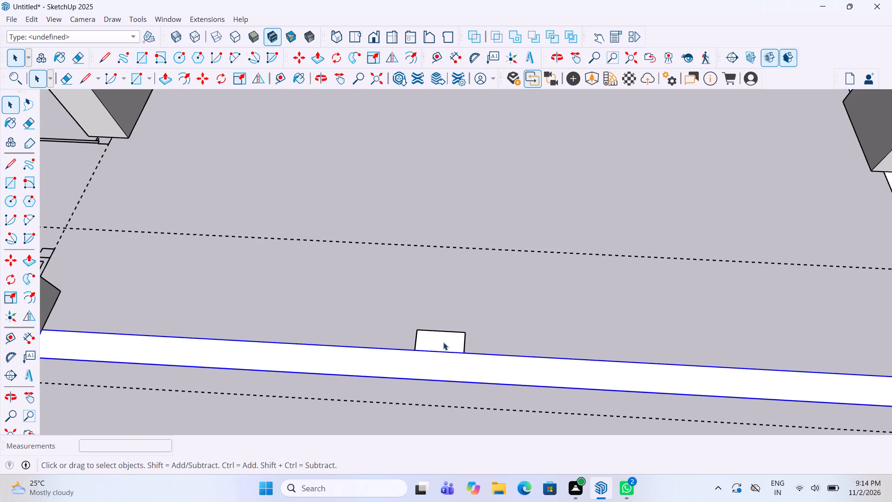
{"action": "left_click", "coordinate": [443, 342]}
{"action": "right_click", "coordinate": [442, 342]}
{"action": "left_click", "coordinate": [488, 217]}
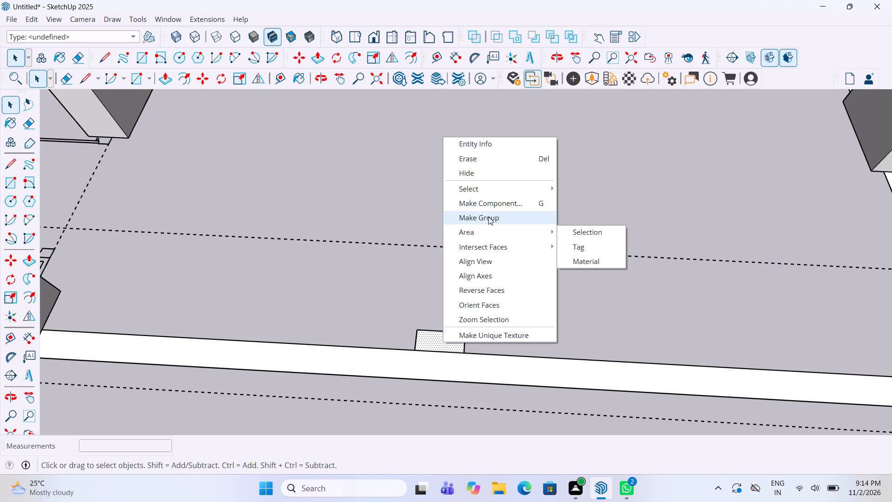
Group the face of the partition wall dividing the two small rooms in front of the staircase.
{"action": "scroll", "coordinate": [571, 301], "scroll_direction": "down", "scroll_amount": 11}
{"action": "scroll", "coordinate": [319, 314], "scroll_direction": "up", "scroll_amount": 5}
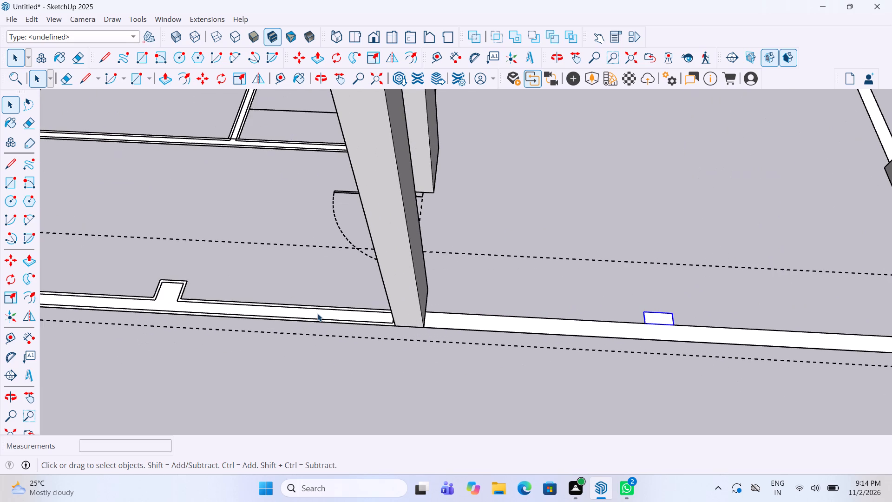
{"action": "left_click", "coordinate": [317, 313]}
{"action": "scroll", "coordinate": [354, 342], "scroll_direction": "down", "scroll_amount": 10}
{"action": "scroll", "coordinate": [354, 253], "scroll_direction": "up", "scroll_amount": 5}
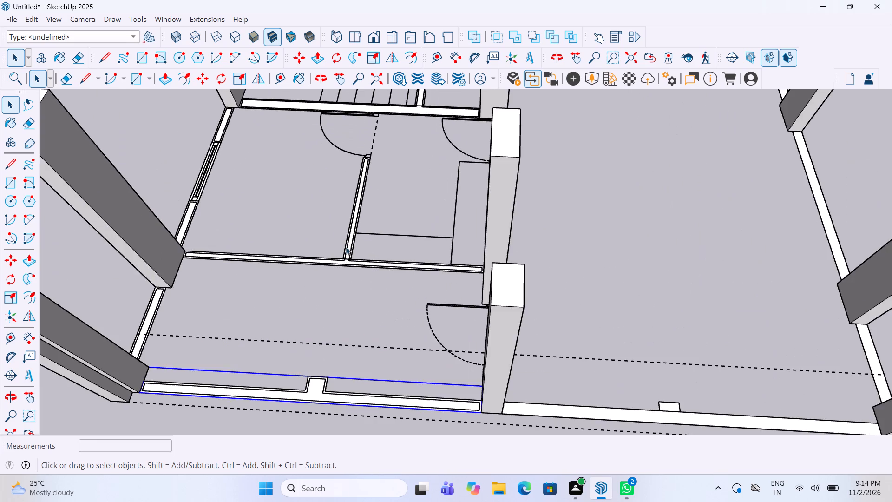
{"action": "middle_click_drag", "start_coordinate": [342, 245], "coordinate": [346, 272]}
{"action": "scroll", "coordinate": [347, 272], "scroll_direction": "up", "scroll_amount": 5}
{"action": "left_click", "coordinate": [342, 258]}
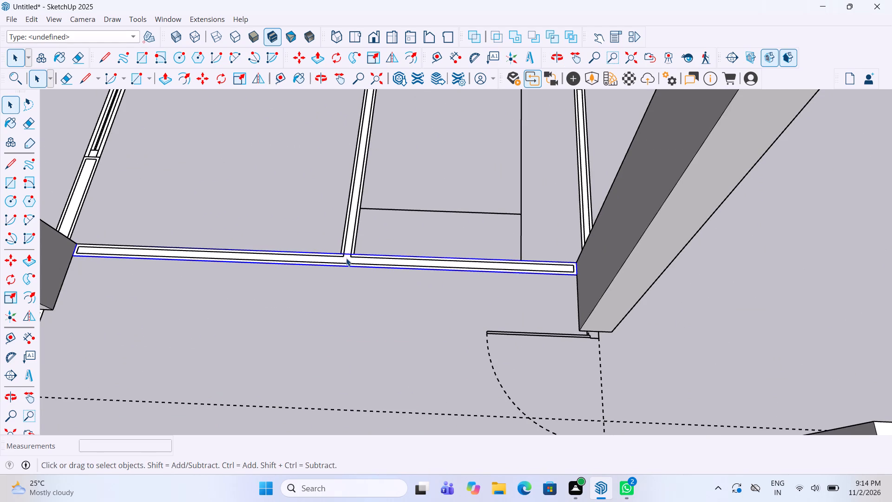
{"action": "left_click", "coordinate": [354, 218]}
{"action": "left_click", "coordinate": [352, 214]}
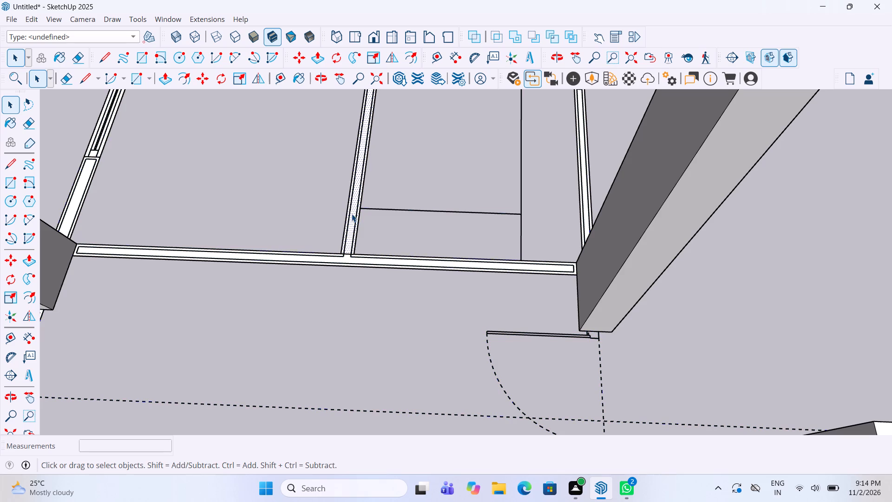
{"action": "right_click", "coordinate": [352, 221]}
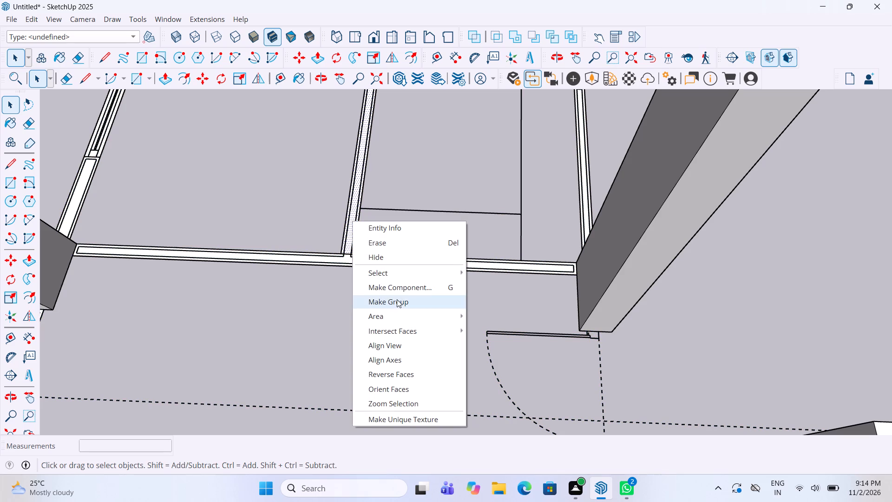
{"action": "left_click", "coordinate": [397, 299]}
Group the face of the wall running beside the counter in the small room.
{"action": "left_click", "coordinate": [377, 260]}
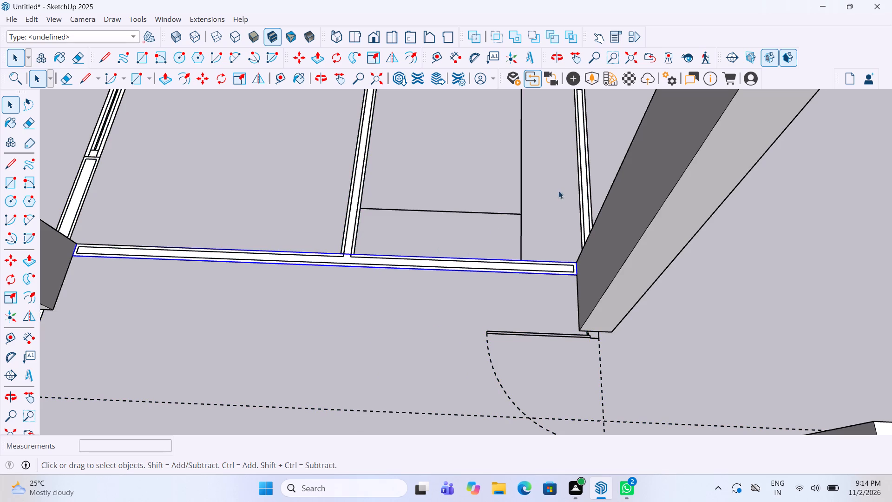
{"action": "left_click", "coordinate": [586, 202]}
{"action": "right_click", "coordinate": [585, 202]}
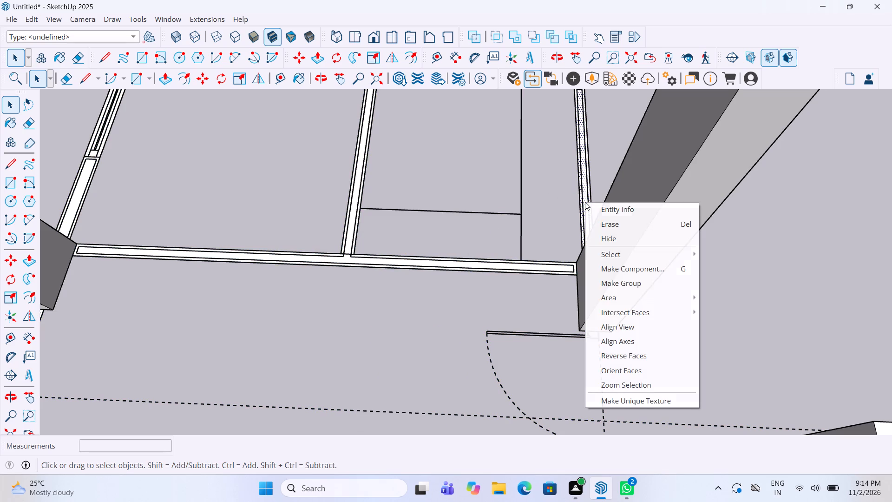
{"action": "left_click", "coordinate": [608, 283]}
Group the face of the outer side wall segment between the window and the column.
{"action": "scroll", "coordinate": [579, 354], "scroll_direction": "down", "scroll_amount": 10}
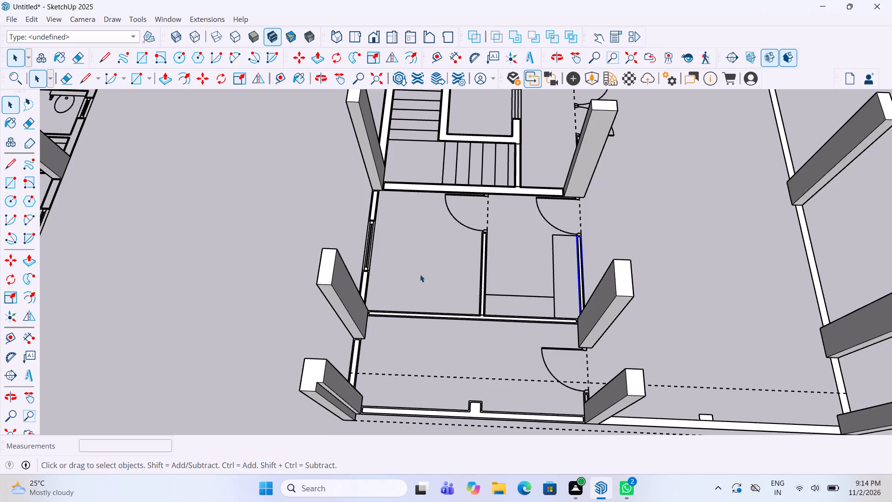
{"action": "scroll", "coordinate": [369, 273], "scroll_direction": "up", "scroll_amount": 10}
{"action": "left_click", "coordinate": [356, 285]}
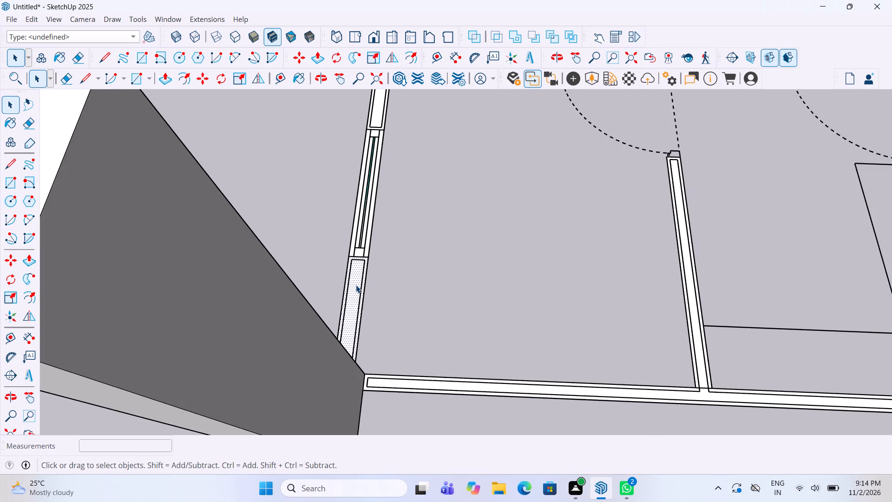
{"action": "right_click", "coordinate": [356, 285]}
{"action": "left_click", "coordinate": [387, 366]}
Group the face of the short wall between the lift shaft and the staircase's front wall.
{"action": "left_click", "coordinate": [359, 218]}
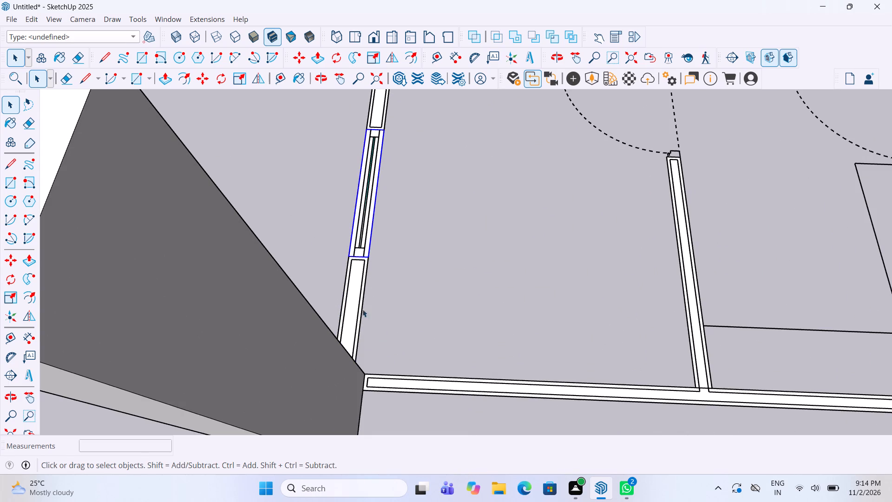
{"action": "scroll", "coordinate": [370, 357], "scroll_direction": "down", "scroll_amount": 8}
{"action": "scroll", "coordinate": [375, 223], "scroll_direction": "up", "scroll_amount": 5}
{"action": "left_click", "coordinate": [376, 211]}
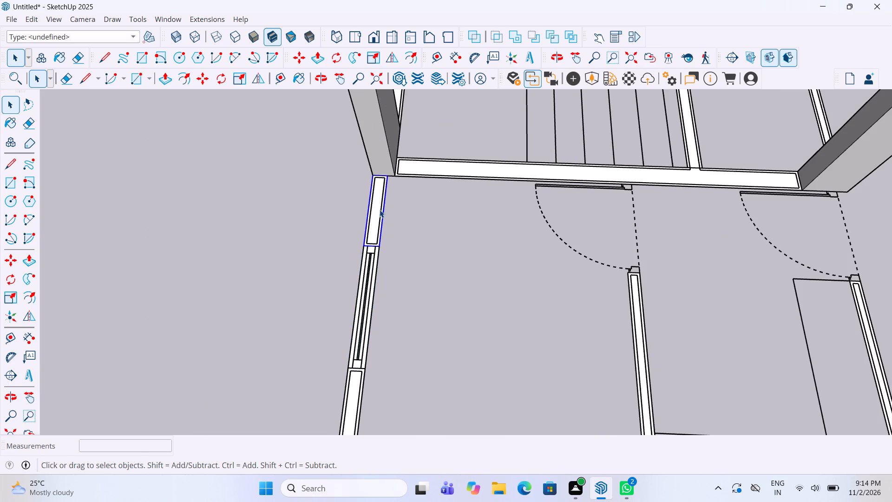
{"action": "left_click", "coordinate": [503, 169]}
{"action": "scroll", "coordinate": [498, 194], "scroll_direction": "down", "scroll_amount": 5}
{"action": "scroll", "coordinate": [499, 241], "scroll_direction": "down", "scroll_amount": 2}
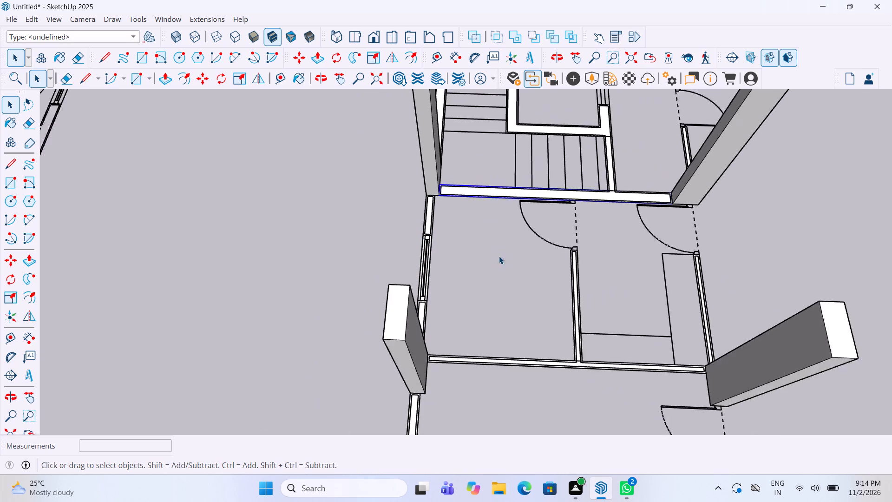
{"action": "scroll", "coordinate": [499, 256], "scroll_direction": "down", "scroll_amount": 5}
{"action": "scroll", "coordinate": [577, 158], "scroll_direction": "up", "scroll_amount": 5}
{"action": "scroll", "coordinate": [546, 200], "scroll_direction": "up", "scroll_amount": 6}
{"action": "left_click", "coordinate": [568, 244]}
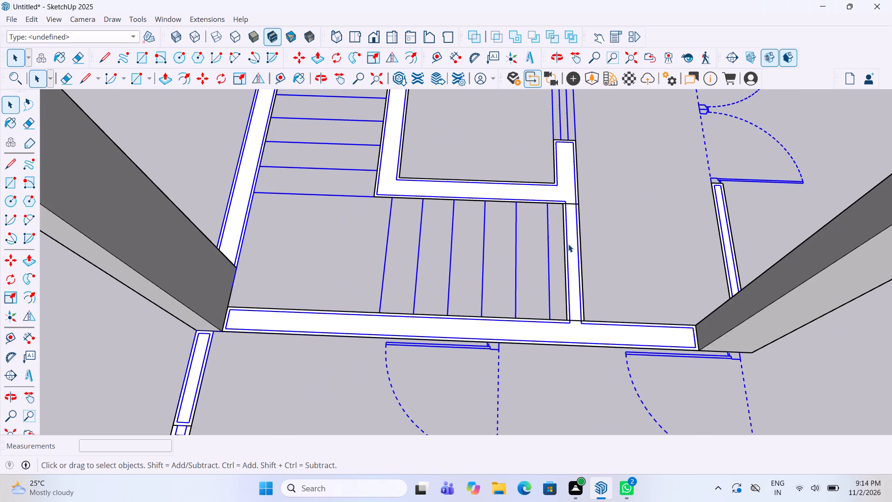
{"action": "left_click", "coordinate": [573, 249]}
{"action": "right_click", "coordinate": [573, 249]}
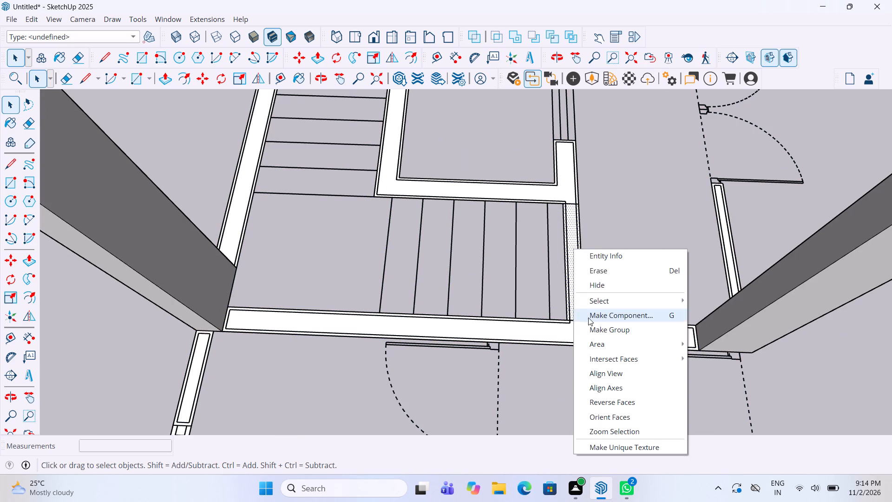
{"action": "left_click", "coordinate": [593, 330]}
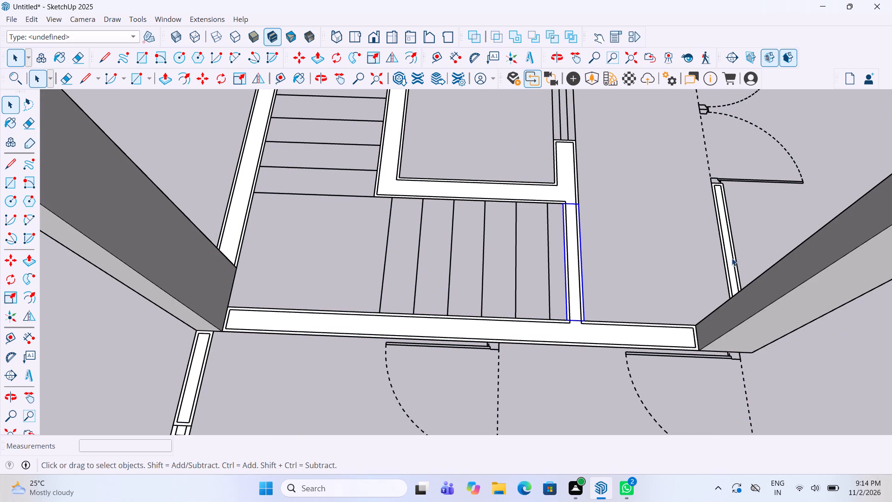
Group the face of the wall segment between the double door and the nearby column.
{"action": "left_click", "coordinate": [731, 257]}
{"action": "right_click", "coordinate": [731, 257]}
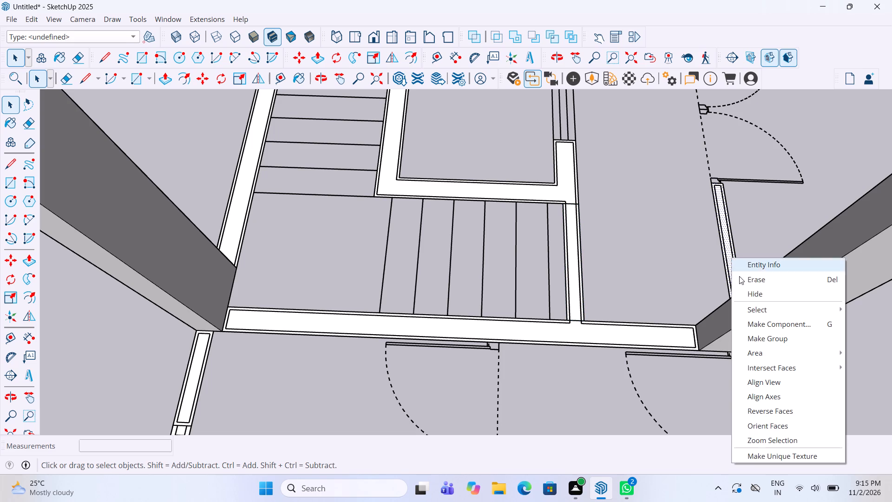
{"action": "left_click", "coordinate": [769, 337]}
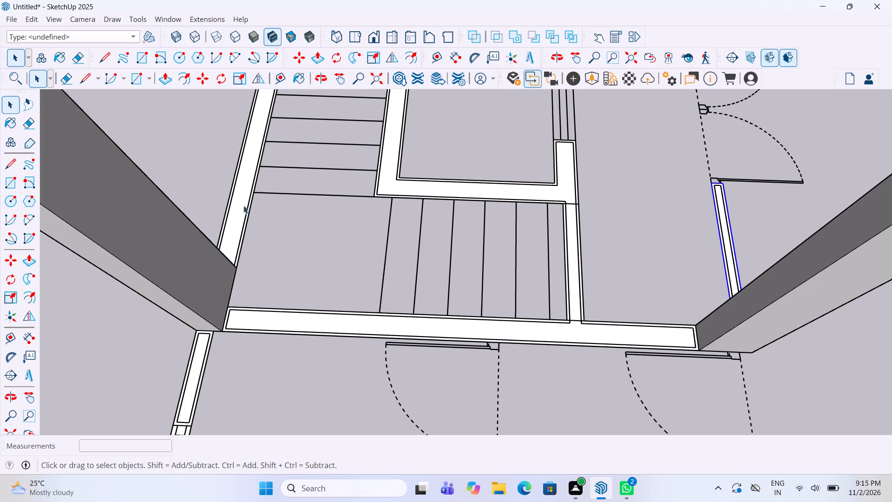
Check the grouping of the stair side wall, the lift shaft walls and the L-shaped wall behind the stairs.
{"action": "left_click", "coordinate": [241, 199]}
{"action": "scroll", "coordinate": [319, 296], "scroll_direction": "down", "scroll_amount": 10}
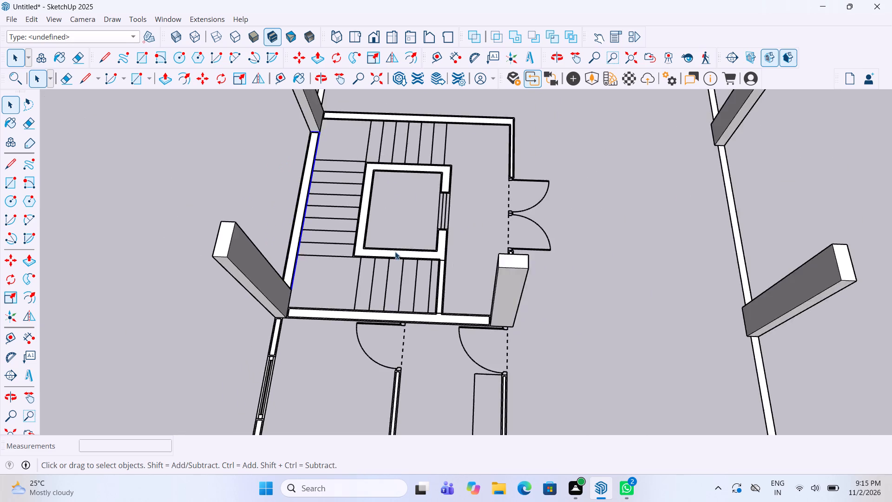
{"action": "scroll", "coordinate": [419, 175], "scroll_direction": "up", "scroll_amount": 7}
{"action": "left_click", "coordinate": [436, 189]}
{"action": "scroll", "coordinate": [433, 279], "scroll_direction": "down", "scroll_amount": 5}
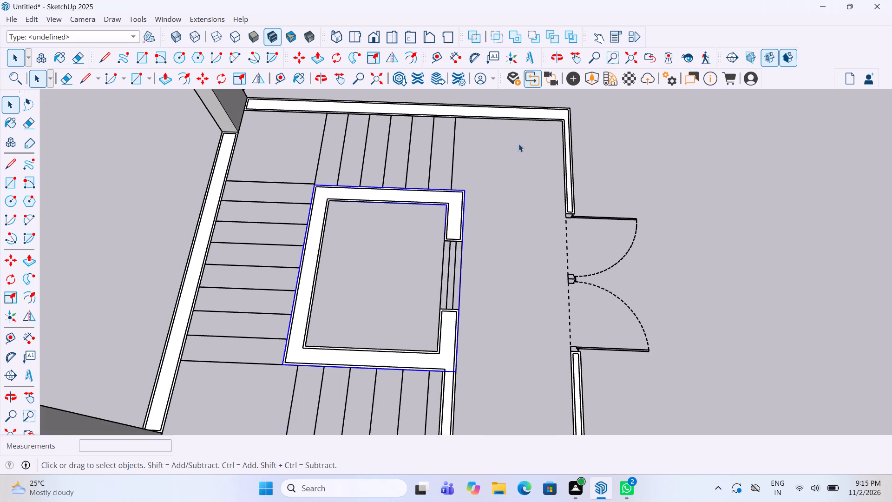
{"action": "scroll", "coordinate": [572, 149], "scroll_direction": "up", "scroll_amount": 5}
{"action": "left_click", "coordinate": [566, 203]}
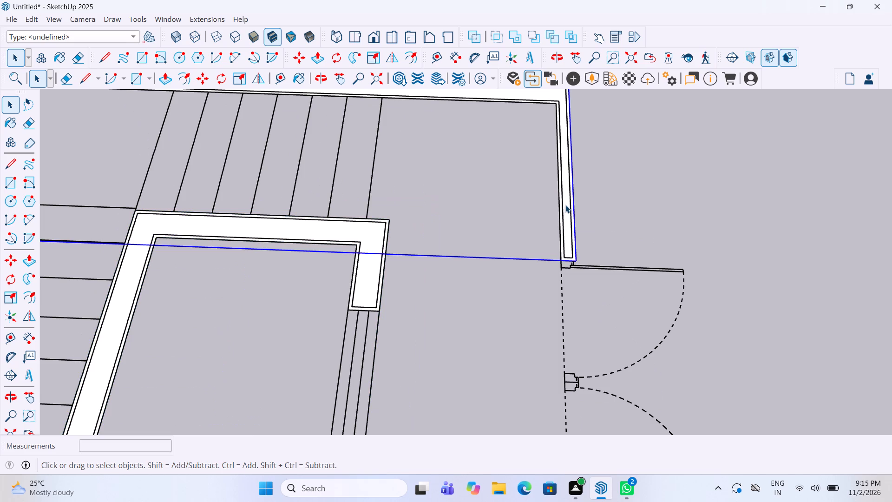
{"action": "scroll", "coordinate": [559, 228], "scroll_direction": "down", "scroll_amount": 6}
{"action": "left_click", "coordinate": [523, 142]}
{"action": "scroll", "coordinate": [444, 194], "scroll_direction": "down", "scroll_amount": 10}
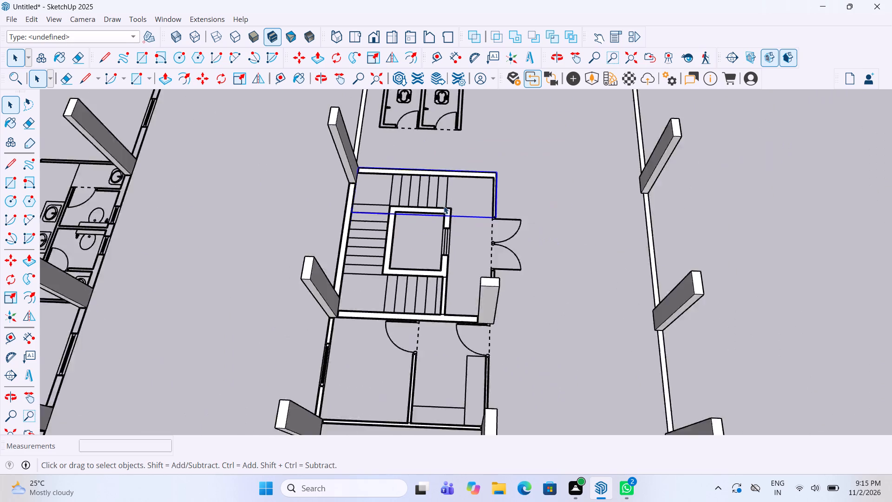
{"action": "scroll", "coordinate": [444, 206], "scroll_direction": "down", "scroll_amount": 3}
{"action": "scroll", "coordinate": [565, 195], "scroll_direction": "down", "scroll_amount": 4}
{"action": "key", "text": "space"}
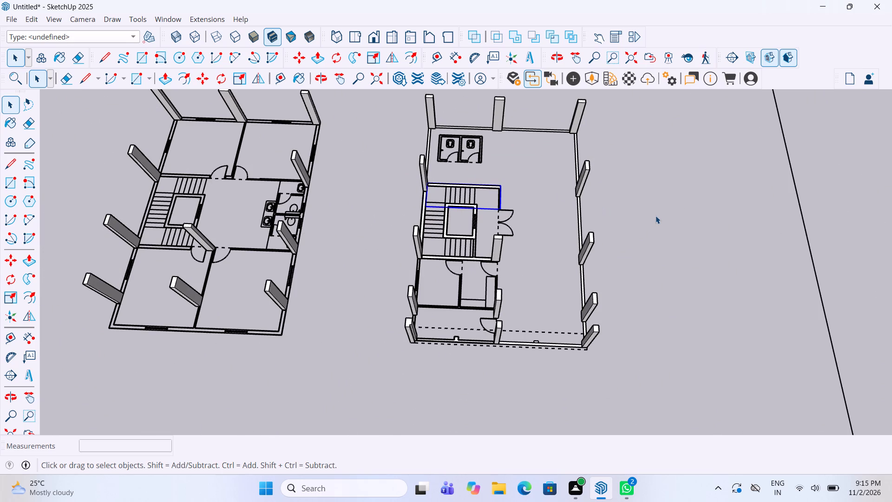
{"action": "left_click", "coordinate": [656, 216]}
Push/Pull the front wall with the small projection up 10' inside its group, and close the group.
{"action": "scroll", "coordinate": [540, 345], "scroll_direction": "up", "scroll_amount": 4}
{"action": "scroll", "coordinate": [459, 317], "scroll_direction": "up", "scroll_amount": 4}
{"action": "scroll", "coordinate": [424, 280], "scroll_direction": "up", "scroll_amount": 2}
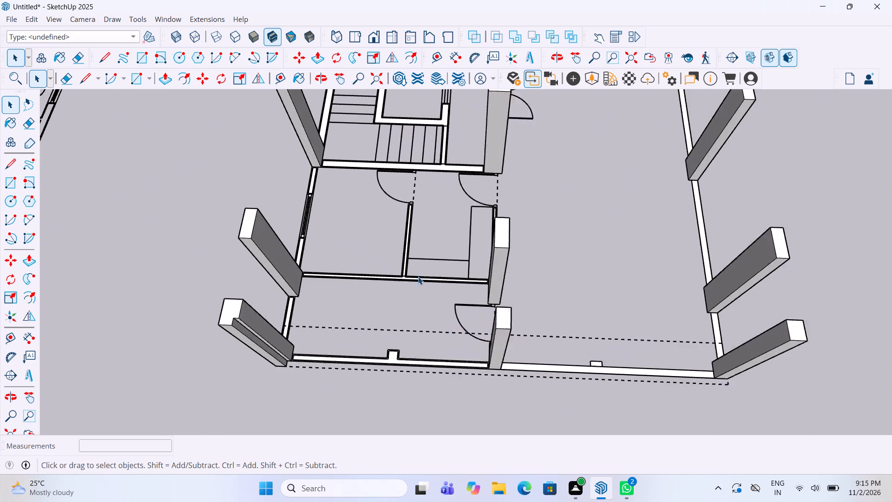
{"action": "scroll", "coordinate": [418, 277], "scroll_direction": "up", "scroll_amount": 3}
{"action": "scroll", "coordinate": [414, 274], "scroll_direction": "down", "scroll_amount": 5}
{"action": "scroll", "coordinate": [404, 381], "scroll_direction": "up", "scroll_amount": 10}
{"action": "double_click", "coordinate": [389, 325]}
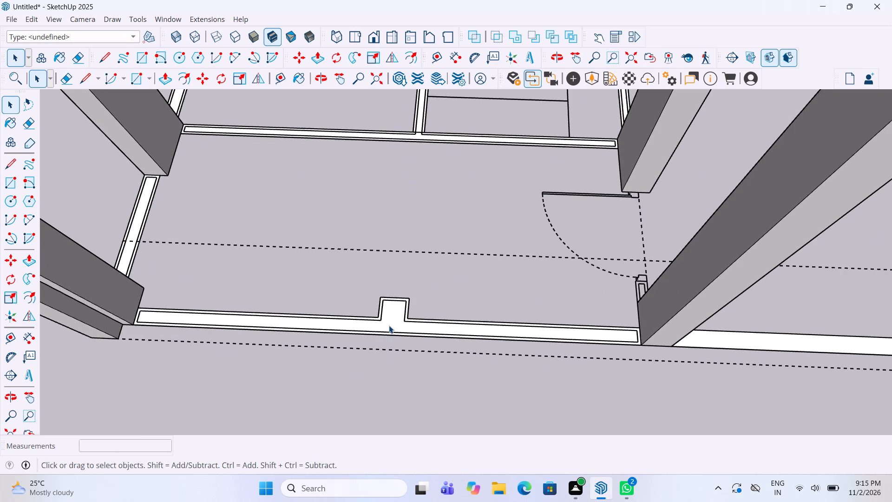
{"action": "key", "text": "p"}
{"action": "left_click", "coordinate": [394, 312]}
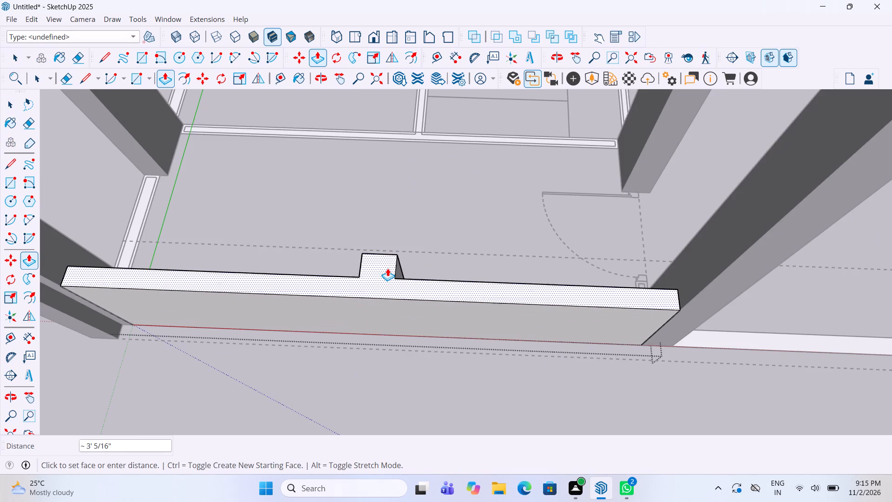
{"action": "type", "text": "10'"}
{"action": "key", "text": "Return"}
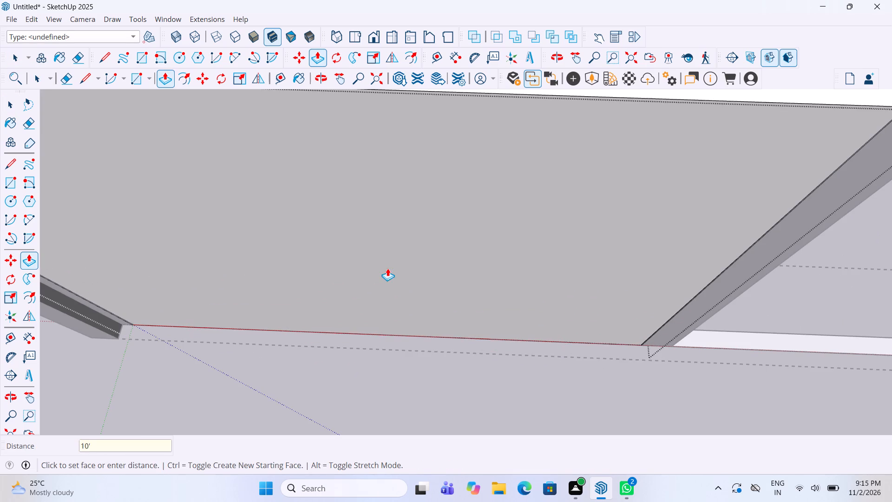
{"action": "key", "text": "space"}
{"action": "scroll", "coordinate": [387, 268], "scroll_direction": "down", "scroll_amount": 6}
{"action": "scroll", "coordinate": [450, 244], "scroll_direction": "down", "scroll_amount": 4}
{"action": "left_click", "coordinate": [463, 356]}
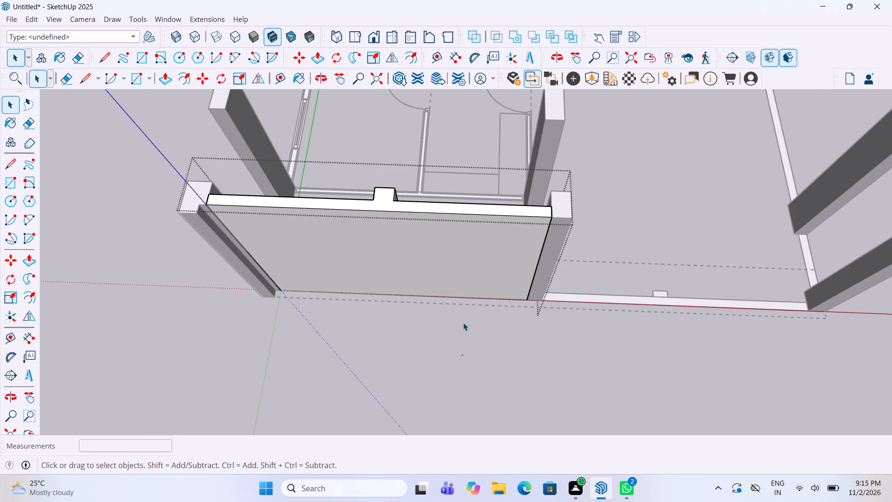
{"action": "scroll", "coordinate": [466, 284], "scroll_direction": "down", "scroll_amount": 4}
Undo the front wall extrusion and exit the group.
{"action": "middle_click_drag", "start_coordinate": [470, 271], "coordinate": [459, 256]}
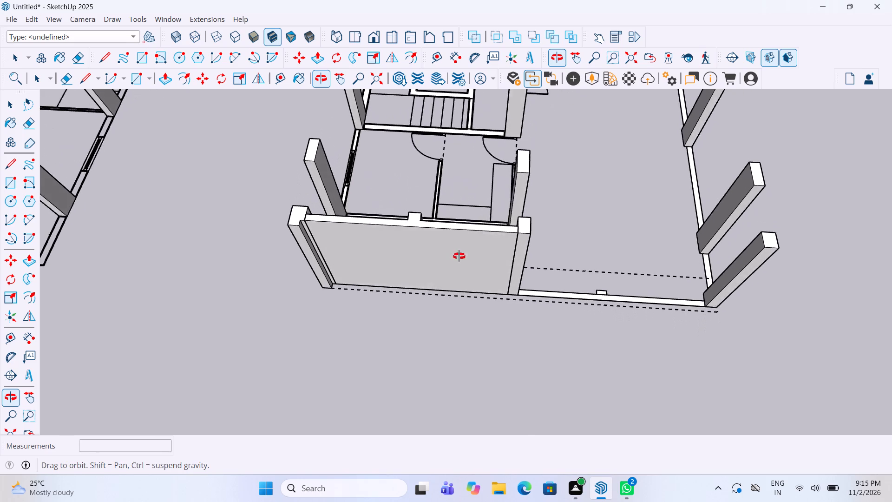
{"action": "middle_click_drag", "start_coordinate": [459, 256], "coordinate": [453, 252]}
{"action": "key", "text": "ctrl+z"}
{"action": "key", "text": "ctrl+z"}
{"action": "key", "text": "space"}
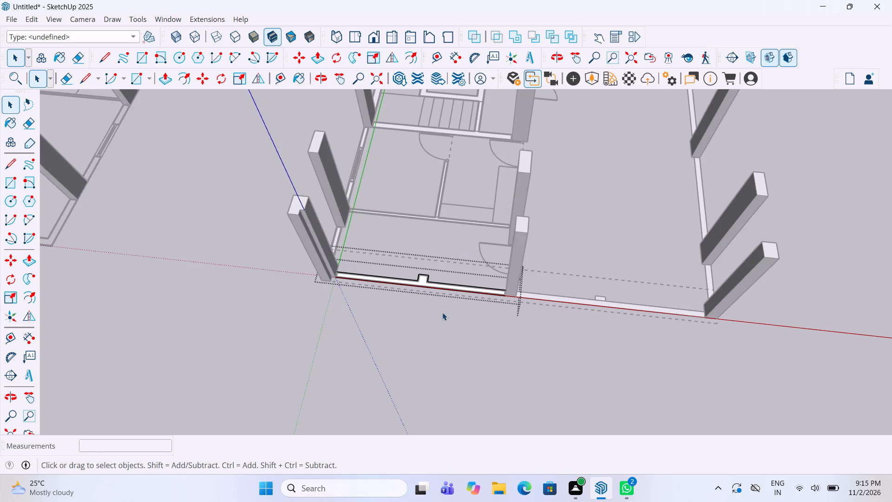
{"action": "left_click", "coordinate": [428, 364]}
Push/Pull the L-shaped wall behind the stairs up 10' inside its group, and close the group.
{"action": "scroll", "coordinate": [426, 347], "scroll_direction": "down", "scroll_amount": 5}
{"action": "middle_click_drag", "start_coordinate": [491, 310], "coordinate": [516, 329]}
{"action": "scroll", "coordinate": [509, 348], "scroll_direction": "down", "scroll_amount": 4}
{"action": "scroll", "coordinate": [468, 145], "scroll_direction": "up", "scroll_amount": 2}
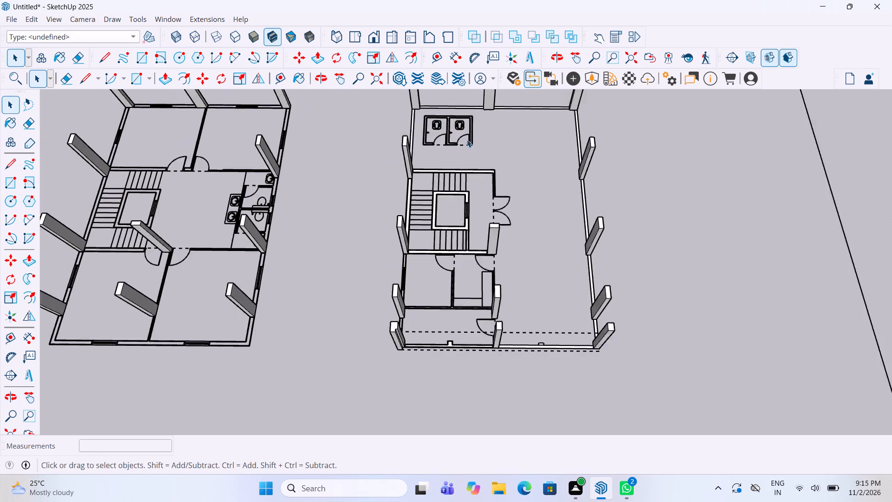
{"action": "scroll", "coordinate": [467, 139], "scroll_direction": "up", "scroll_amount": 11}
{"action": "scroll", "coordinate": [416, 199], "scroll_direction": "up", "scroll_amount": 4}
{"action": "double_click", "coordinate": [424, 225]}
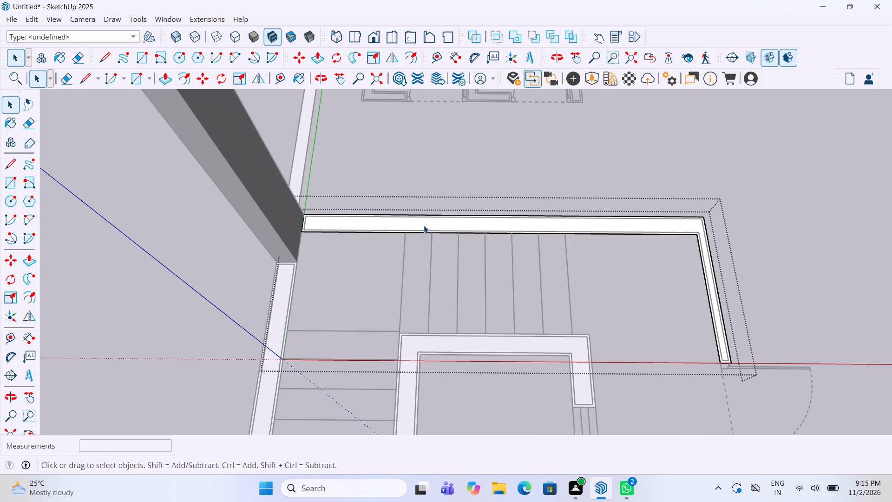
{"action": "key", "text": "p"}
{"action": "left_click", "coordinate": [422, 224]}
{"action": "type", "text": "10'"}
{"action": "key", "text": "Return"}
{"action": "key", "text": "space"}
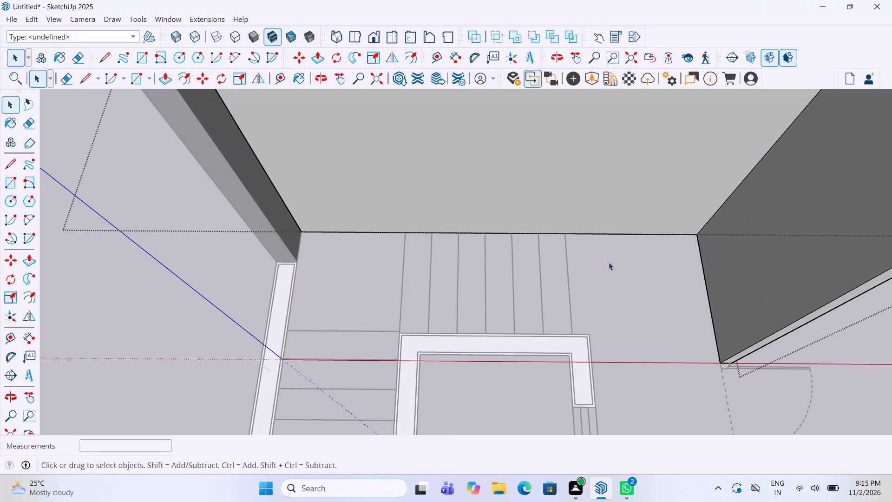
{"action": "left_click", "coordinate": [628, 273]}
Push/Pull the outer wall beside the stairs, between the two columns, up 10' inside its group, and close the group.
{"action": "scroll", "coordinate": [430, 233], "scroll_direction": "down", "scroll_amount": 10}
{"action": "left_click", "coordinate": [250, 340]}
{"action": "scroll", "coordinate": [347, 318], "scroll_direction": "up", "scroll_amount": 2}
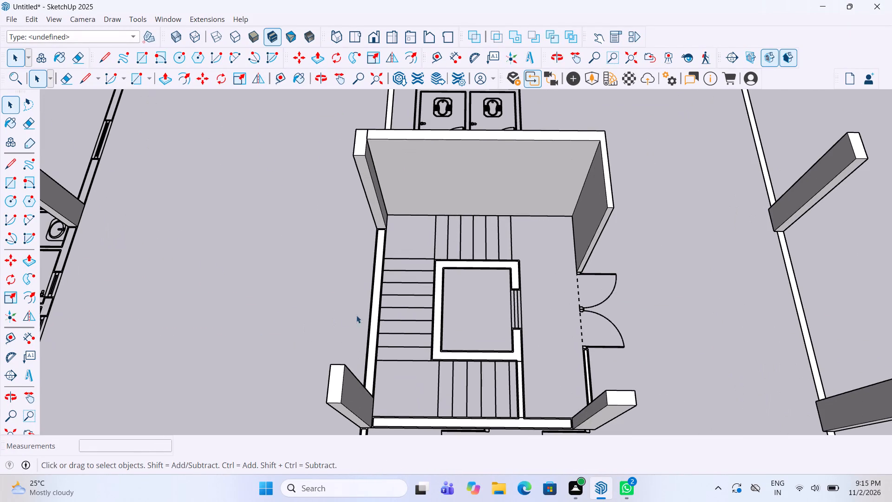
{"action": "left_click", "coordinate": [377, 318]}
{"action": "left_click", "coordinate": [377, 318]}
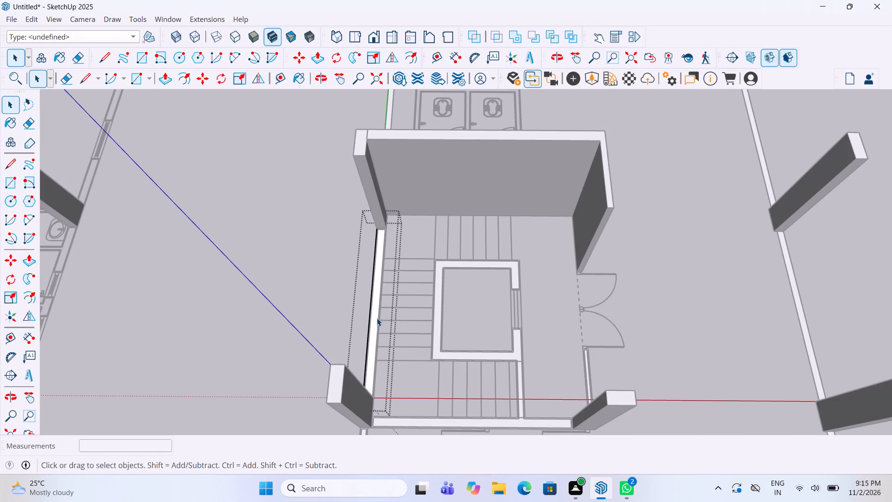
{"action": "key", "text": "p"}
{"action": "double_click", "coordinate": [373, 310]}
{"action": "key", "text": "space"}
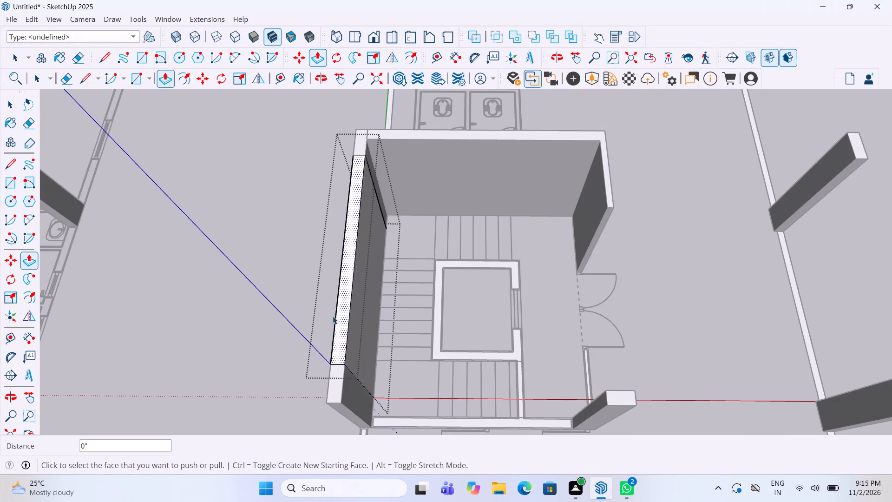
{"action": "left_click", "coordinate": [283, 311]}
Push/Pull the lift shaft walls up 10' inside their group, and close the group.
{"action": "scroll", "coordinate": [317, 287], "scroll_direction": "down", "scroll_amount": 4}
{"action": "scroll", "coordinate": [492, 291], "scroll_direction": "up", "scroll_amount": 3}
{"action": "scroll", "coordinate": [417, 265], "scroll_direction": "up", "scroll_amount": 4}
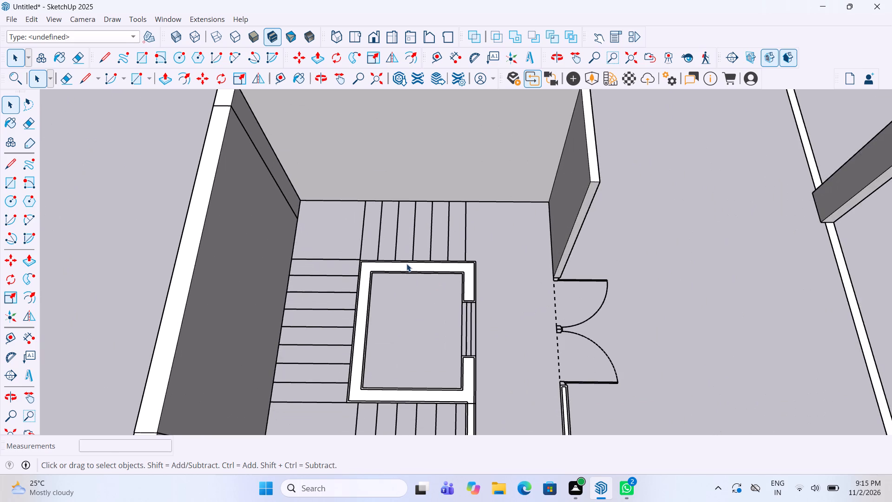
{"action": "double_click", "coordinate": [407, 264]}
{"action": "key", "text": "p"}
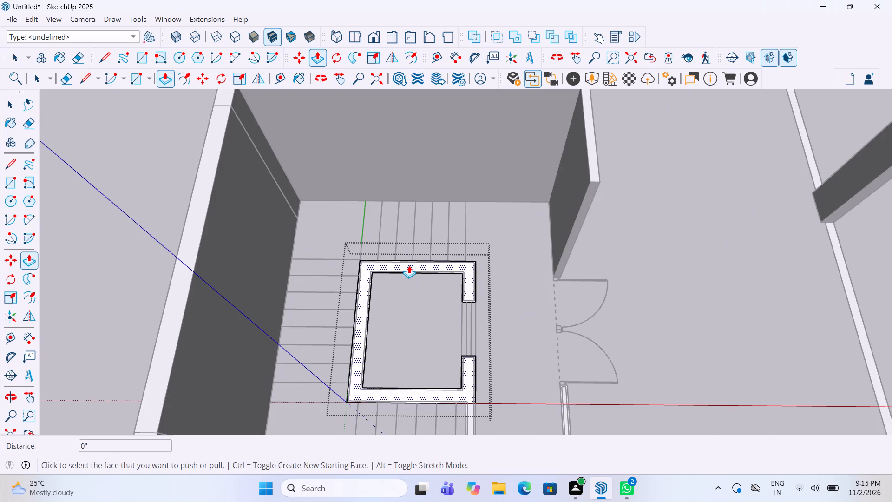
{"action": "double_click", "coordinate": [409, 265]}
{"action": "key", "text": "space"}
{"action": "left_click", "coordinate": [511, 285]}
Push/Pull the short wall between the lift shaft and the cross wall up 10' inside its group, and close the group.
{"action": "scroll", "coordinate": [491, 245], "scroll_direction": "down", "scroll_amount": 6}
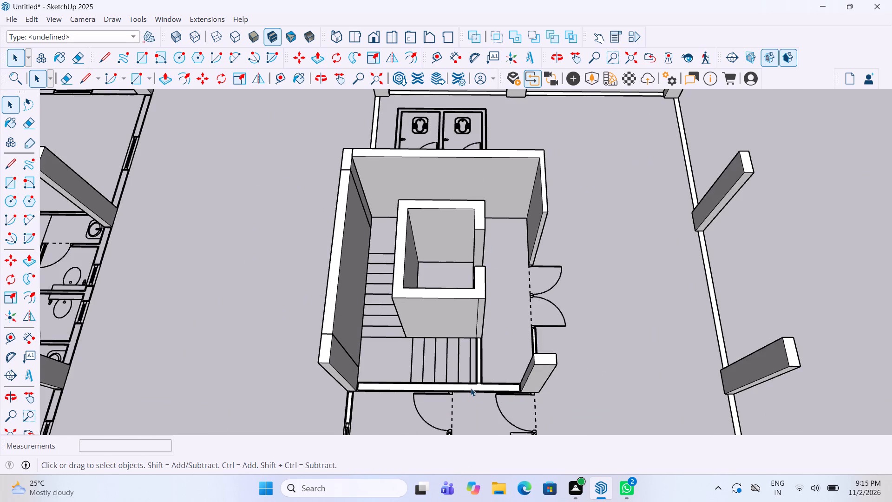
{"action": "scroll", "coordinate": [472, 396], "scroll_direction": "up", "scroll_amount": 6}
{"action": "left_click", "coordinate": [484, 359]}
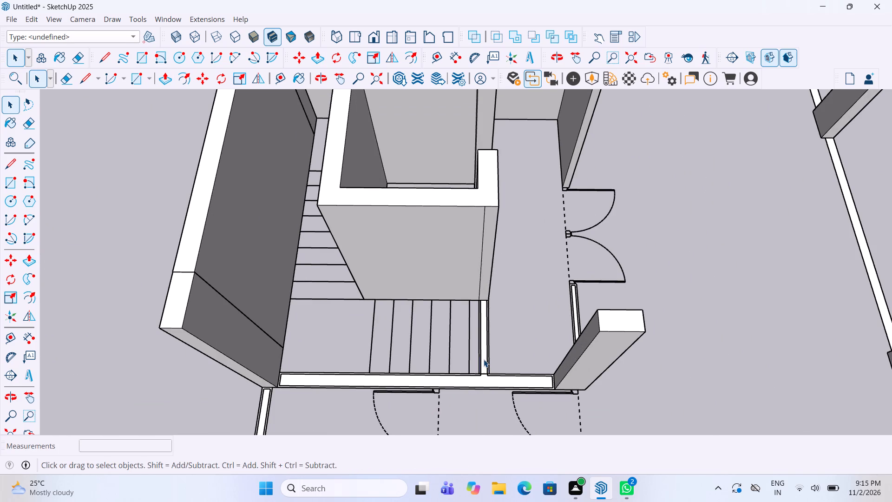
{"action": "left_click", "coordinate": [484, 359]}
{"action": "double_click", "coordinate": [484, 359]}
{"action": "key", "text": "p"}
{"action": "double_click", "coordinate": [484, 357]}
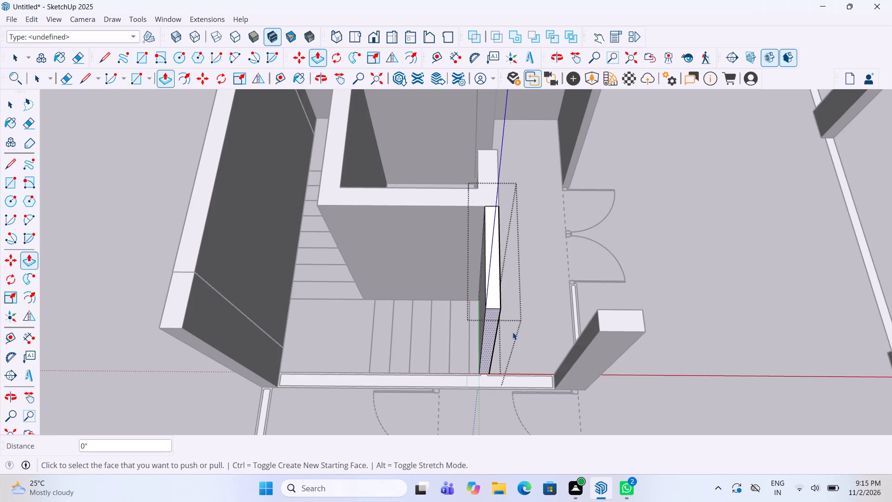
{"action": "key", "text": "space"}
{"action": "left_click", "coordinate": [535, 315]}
Push/Pull the cross wall between the stairs and the two small rooms up 10' inside its group, and close the group.
{"action": "left_click", "coordinate": [472, 386]}
{"action": "left_click_drag", "start_coordinate": [471, 362], "coordinate": [526, 367]}
{"action": "left_click", "coordinate": [526, 367]}
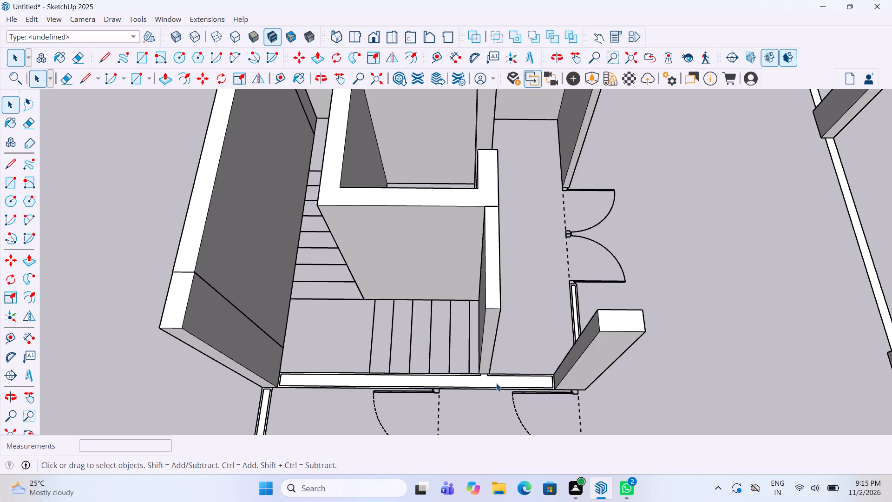
{"action": "left_click", "coordinate": [496, 383]}
{"action": "left_click", "coordinate": [496, 383]}
{"action": "key", "text": "p"}
{"action": "double_click", "coordinate": [492, 377]}
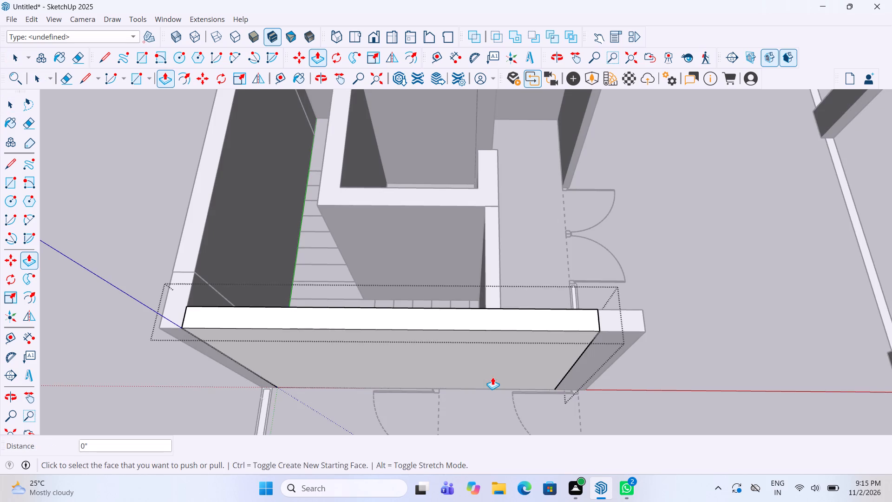
{"action": "key", "text": "space"}
{"action": "left_click", "coordinate": [548, 269]}
Push/Pull the wall segment between the double door and the nearby column up 10' inside its group, and close the group.
{"action": "scroll", "coordinate": [435, 282], "scroll_direction": "down", "scroll_amount": 5}
{"action": "middle_click_drag", "start_coordinate": [678, 257], "coordinate": [398, 274]}
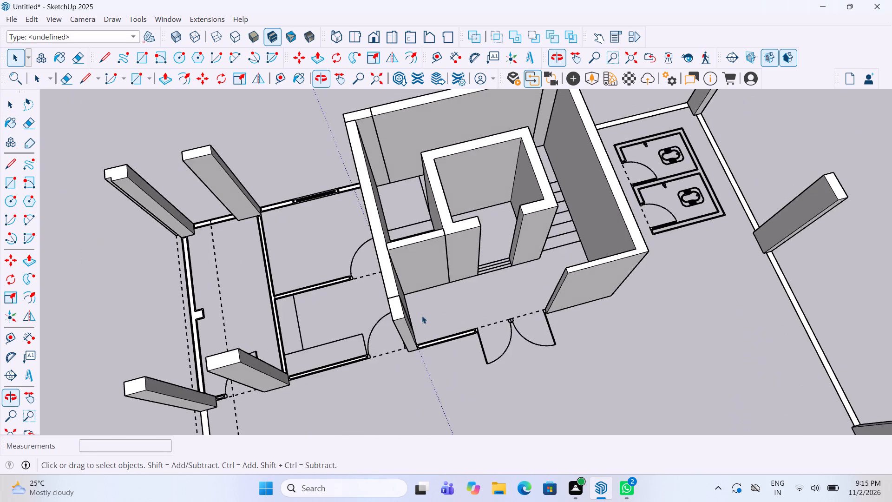
{"action": "scroll", "coordinate": [424, 321], "scroll_direction": "up", "scroll_amount": 8}
{"action": "left_click", "coordinate": [441, 355]}
{"action": "left_click", "coordinate": [441, 355]}
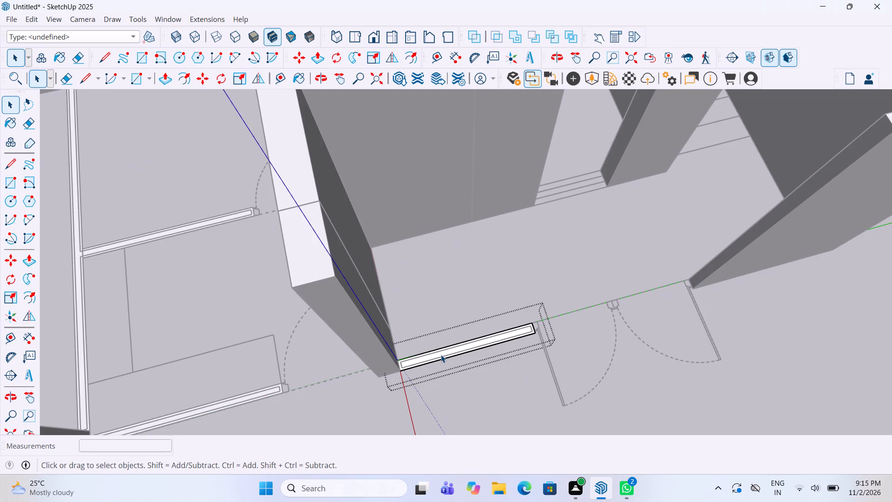
{"action": "key", "text": "p"}
{"action": "double_click", "coordinate": [438, 352]}
{"action": "key", "text": "space"}
{"action": "left_click", "coordinate": [616, 270]}
Delete the short wall joining the lift shaft to the cross wall.
{"action": "scroll", "coordinate": [612, 269], "scroll_direction": "down", "scroll_amount": 3}
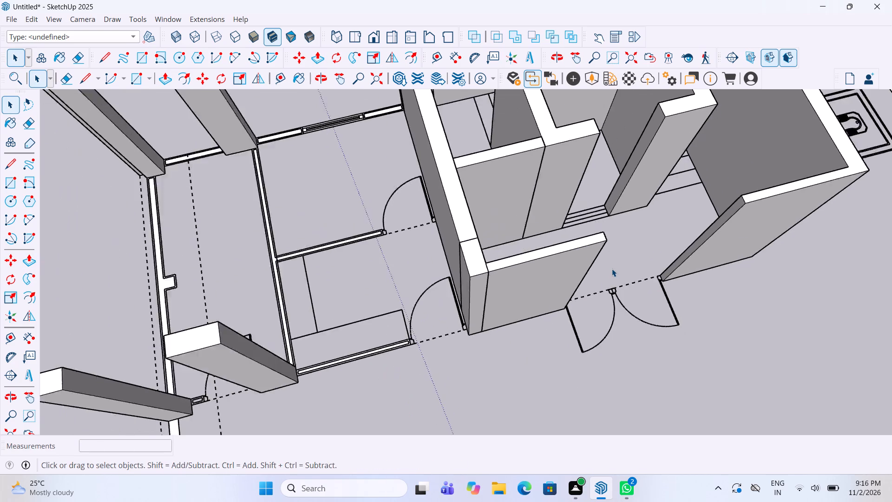
{"action": "scroll", "coordinate": [612, 269], "scroll_direction": "down", "scroll_amount": 11}
{"action": "middle_click_drag", "start_coordinate": [610, 273], "coordinate": [536, 381]}
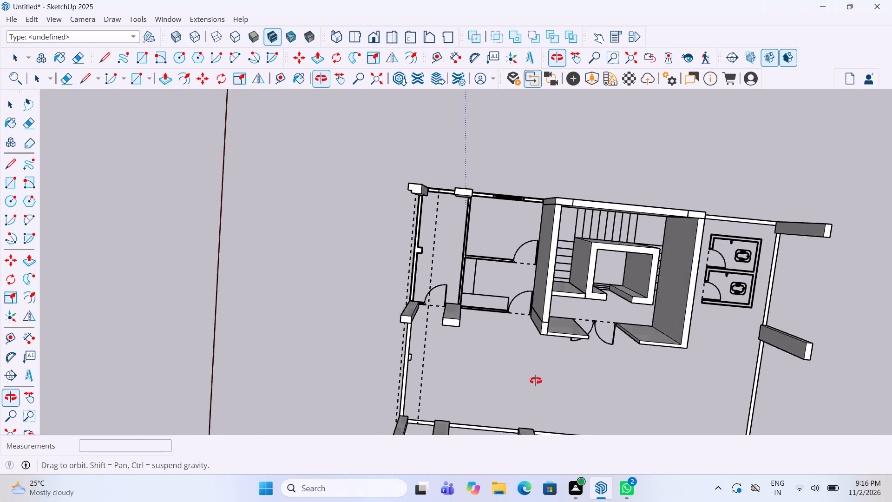
{"action": "middle_click_drag", "start_coordinate": [536, 381], "coordinate": [607, 298]}
{"action": "scroll", "coordinate": [581, 290], "scroll_direction": "down", "scroll_amount": 4}
{"action": "middle_click_drag", "start_coordinate": [625, 293], "coordinate": [687, 251]}
{"action": "scroll", "coordinate": [598, 251], "scroll_direction": "up", "scroll_amount": 5}
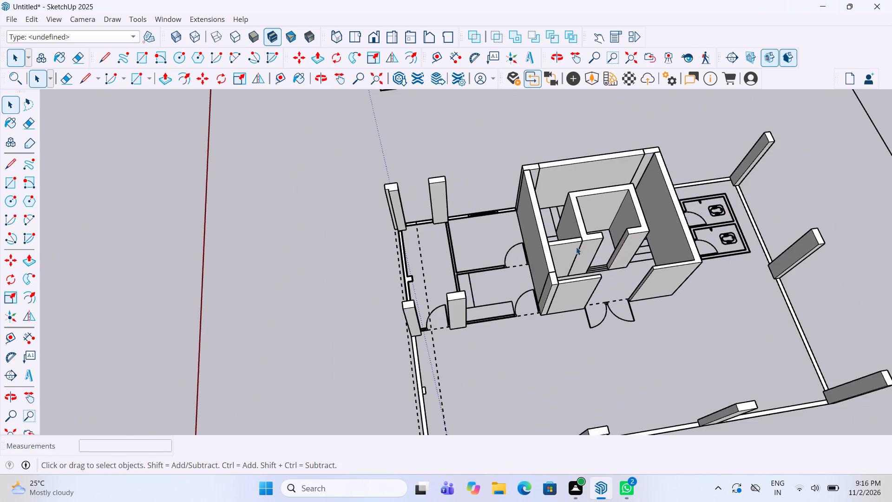
{"action": "scroll", "coordinate": [576, 247], "scroll_direction": "up", "scroll_amount": 4}
{"action": "left_click", "coordinate": [566, 250]}
{"action": "key", "text": "Delete"}
Push/Pull the small room's wall segment between the column and the door up 10' inside its group, and close the group.
{"action": "middle_click_drag", "start_coordinate": [599, 231], "coordinate": [583, 218]}
{"action": "scroll", "coordinate": [584, 245], "scroll_direction": "up", "scroll_amount": 4}
{"action": "scroll", "coordinate": [584, 297], "scroll_direction": "up", "scroll_amount": 9}
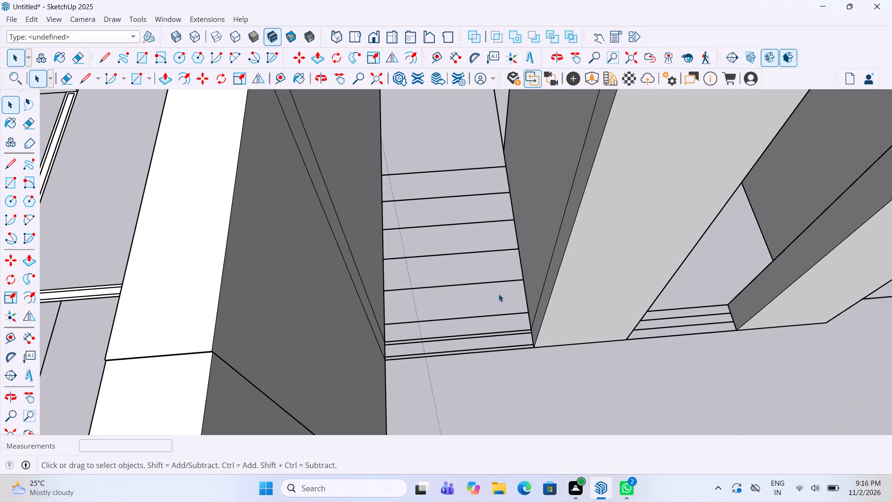
{"action": "scroll", "coordinate": [498, 294], "scroll_direction": "down", "scroll_amount": 6}
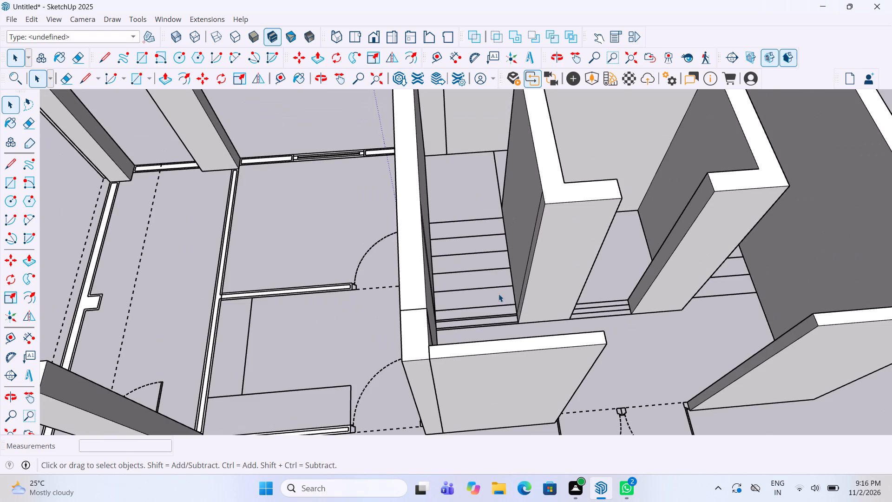
{"action": "scroll", "coordinate": [498, 294], "scroll_direction": "down", "scroll_amount": 1}
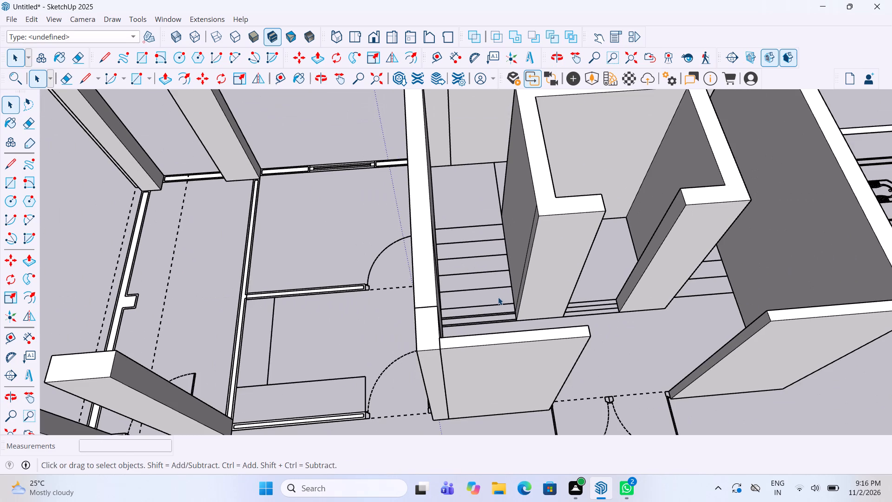
{"action": "scroll", "coordinate": [498, 297], "scroll_direction": "down", "scroll_amount": 5}
{"action": "scroll", "coordinate": [294, 295], "scroll_direction": "up", "scroll_amount": 4}
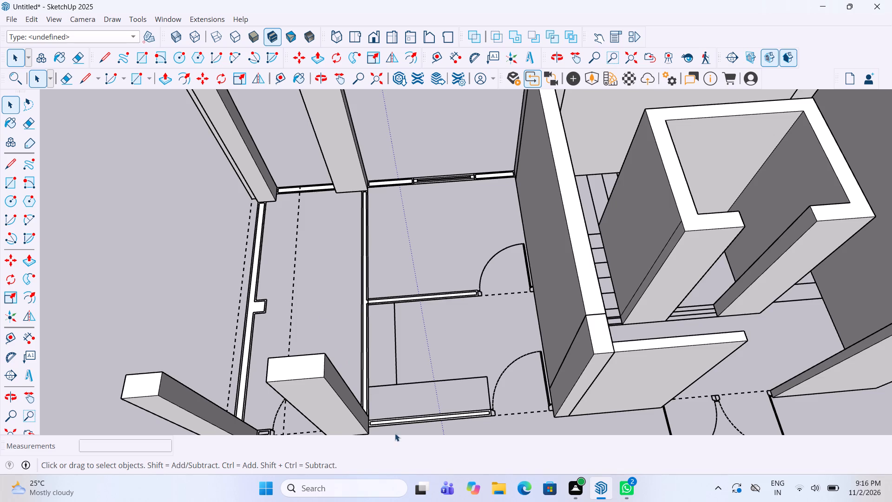
{"action": "scroll", "coordinate": [395, 433], "scroll_direction": "up", "scroll_amount": 8}
{"action": "double_click", "coordinate": [394, 412]}
{"action": "key", "text": "p"}
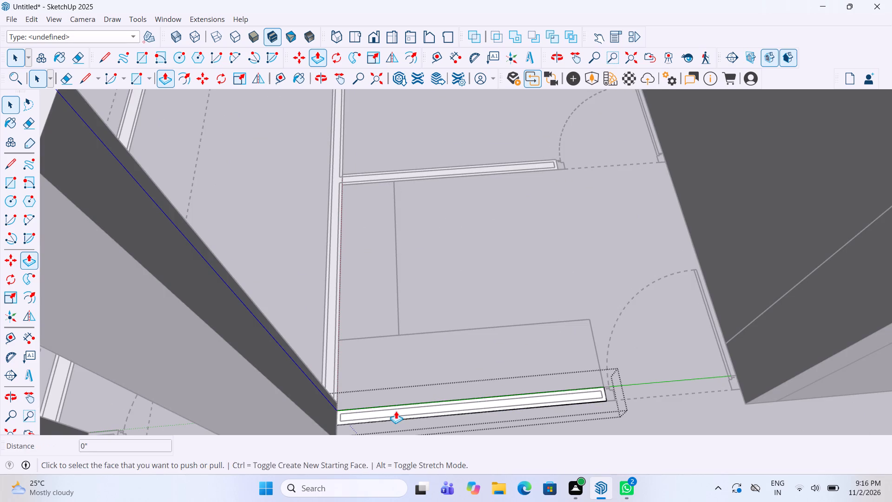
{"action": "double_click", "coordinate": [396, 411]}
{"action": "key", "text": "space"}
{"action": "scroll", "coordinate": [464, 378], "scroll_direction": "down", "scroll_amount": 4}
{"action": "left_click", "coordinate": [589, 399]}
Push/Pull the outer wall segment between the window and the stair enclosure up 10' inside its group, and close the group.
{"action": "scroll", "coordinate": [588, 391], "scroll_direction": "down", "scroll_amount": 5}
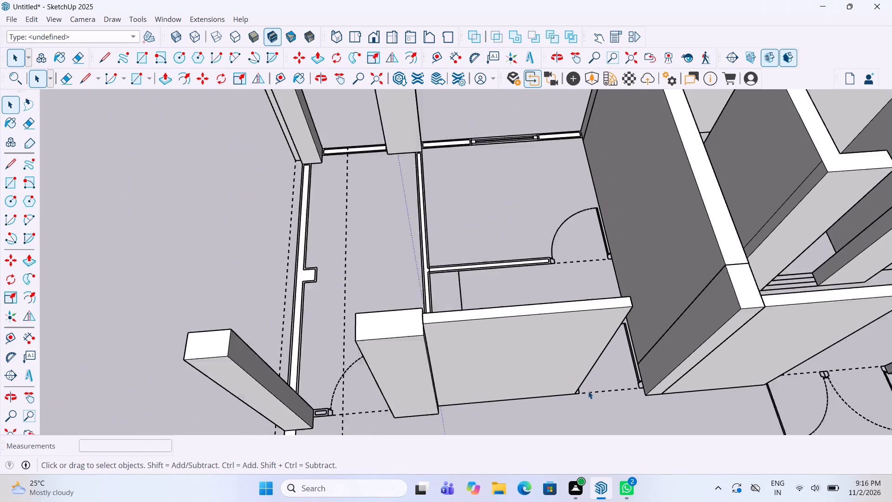
{"action": "middle_click_drag", "start_coordinate": [354, 277], "coordinate": [644, 284]}
{"action": "scroll", "coordinate": [362, 138], "scroll_direction": "up", "scroll_amount": 3}
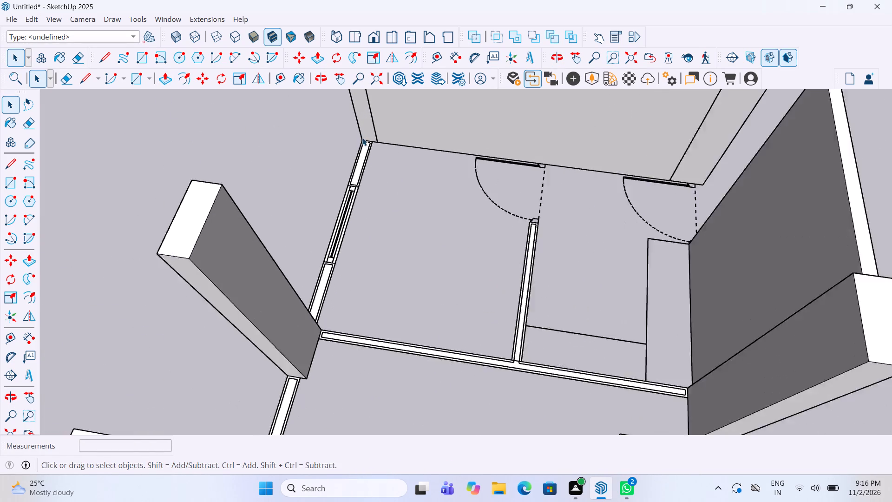
{"action": "scroll", "coordinate": [362, 138], "scroll_direction": "up", "scroll_amount": 5}
{"action": "double_click", "coordinate": [362, 181]}
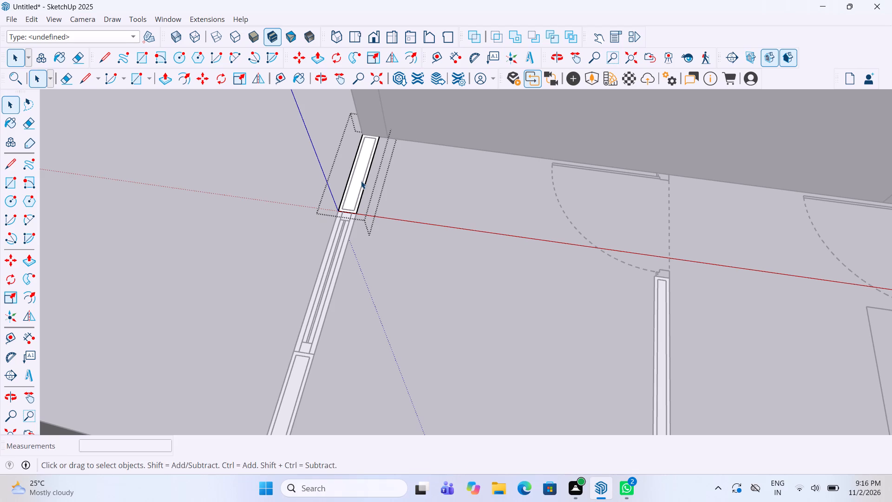
{"action": "key", "text": "p"}
{"action": "double_click", "coordinate": [356, 174]}
{"action": "key", "text": "space"}
{"action": "left_click", "coordinate": [409, 252]}
Push/Pull the outer wall segment between the window and the column up 10' inside its group, and close the group.
{"action": "scroll", "coordinate": [409, 252], "scroll_direction": "down", "scroll_amount": 8}
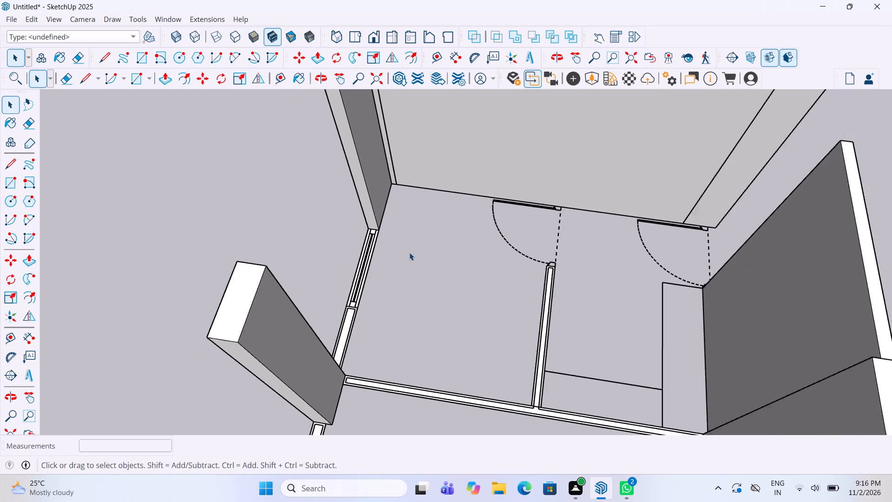
{"action": "scroll", "coordinate": [409, 252], "scroll_direction": "down", "scroll_amount": 14}
{"action": "middle_click_drag", "start_coordinate": [409, 252], "coordinate": [435, 249]}
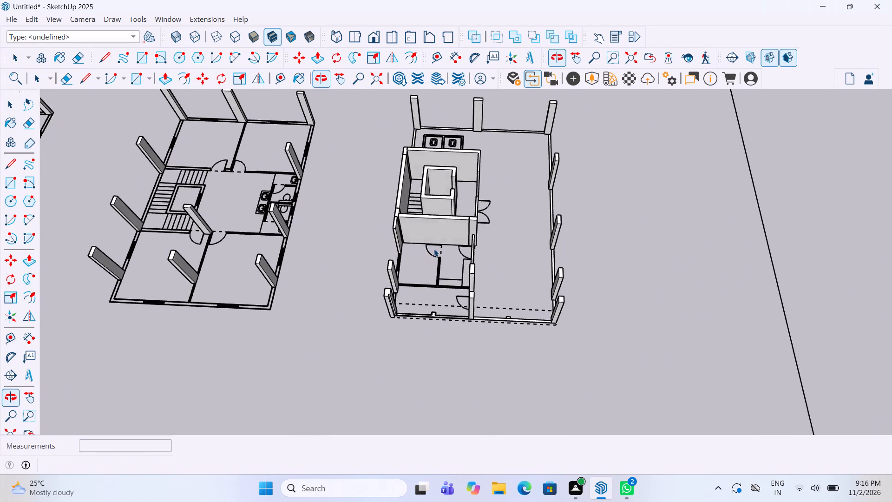
{"action": "scroll", "coordinate": [354, 264], "scroll_direction": "up", "scroll_amount": 5}
{"action": "scroll", "coordinate": [441, 262], "scroll_direction": "up", "scroll_amount": 4}
{"action": "middle_click_drag", "start_coordinate": [445, 269], "coordinate": [411, 290]}
{"action": "scroll", "coordinate": [411, 290], "scroll_direction": "up", "scroll_amount": 8}
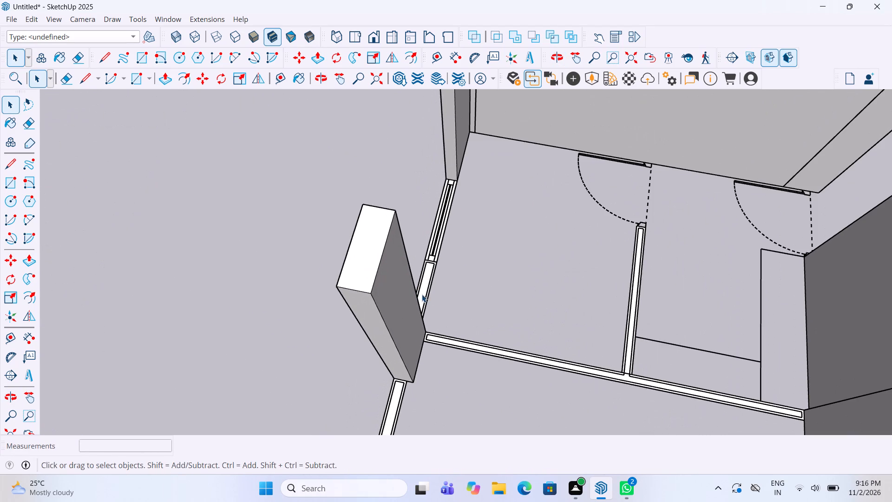
{"action": "double_click", "coordinate": [422, 294]}
{"action": "key", "text": "p"}
{"action": "left_click", "coordinate": [422, 285]}
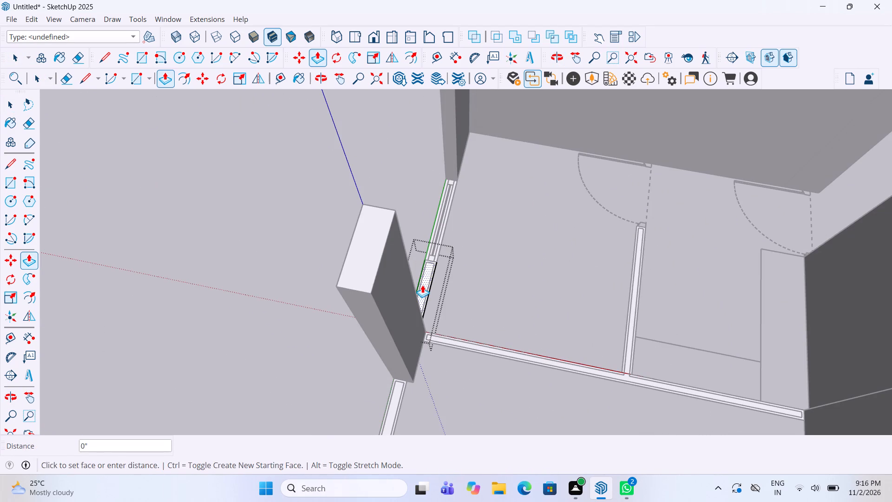
{"action": "left_click", "coordinate": [422, 285]}
{"action": "left_click", "coordinate": [363, 268]}
{"action": "key", "text": "space"}
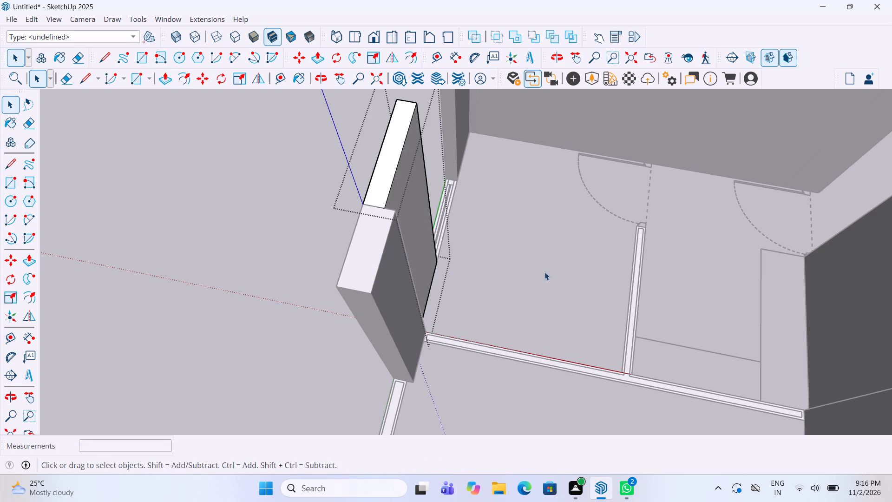
{"action": "left_click", "coordinate": [544, 272]}
Push/Pull the outer wall segment between the two front columns up 10' inside its group, and close the group.
{"action": "scroll", "coordinate": [527, 247], "scroll_direction": "down", "scroll_amount": 4}
{"action": "scroll", "coordinate": [488, 338], "scroll_direction": "up", "scroll_amount": 5}
{"action": "double_click", "coordinate": [407, 362]}
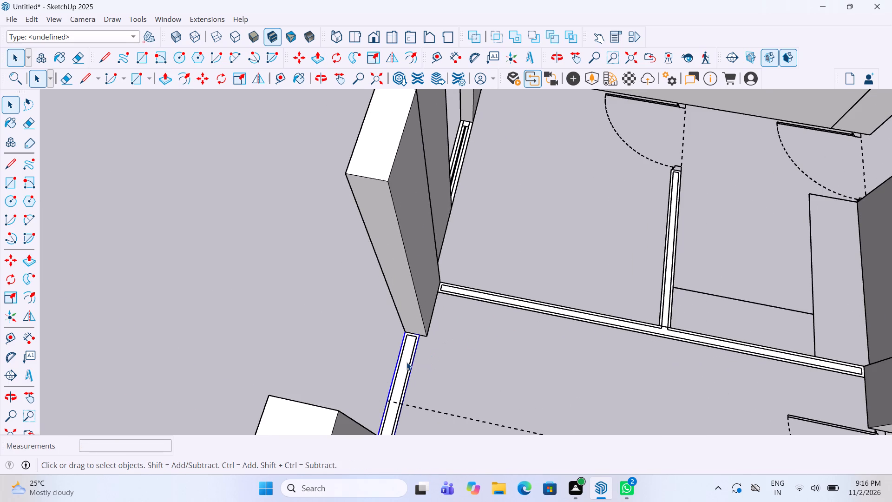
{"action": "key", "text": "p"}
{"action": "double_click", "coordinate": [408, 356]}
{"action": "key", "text": "space"}
{"action": "left_click", "coordinate": [480, 349]}
Push/Pull the partition between the two small rooms up 10' inside its group, and close the group.
{"action": "scroll", "coordinate": [468, 343], "scroll_direction": "down", "scroll_amount": 3}
{"action": "scroll", "coordinate": [634, 241], "scroll_direction": "up", "scroll_amount": 2}
{"action": "triple_click", "coordinate": [620, 279]}
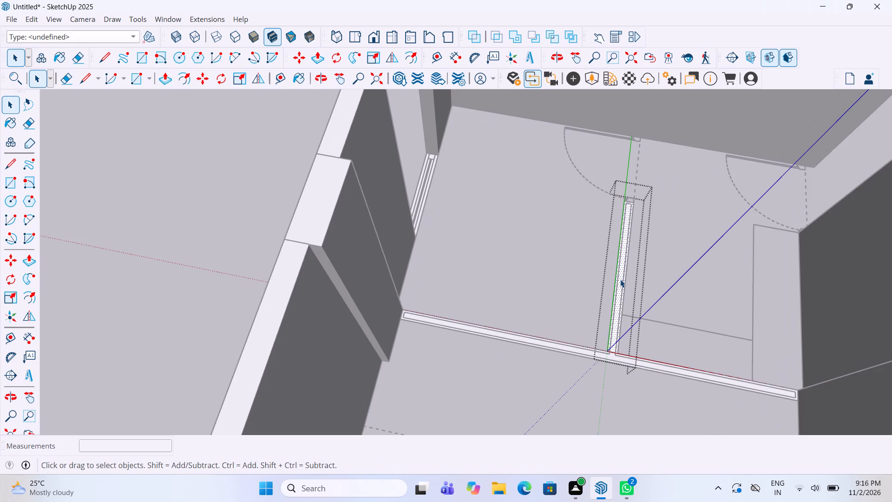
{"action": "key", "text": "p"}
{"action": "double_click", "coordinate": [620, 279]}
{"action": "key", "text": "space"}
{"action": "left_click", "coordinate": [552, 358]}
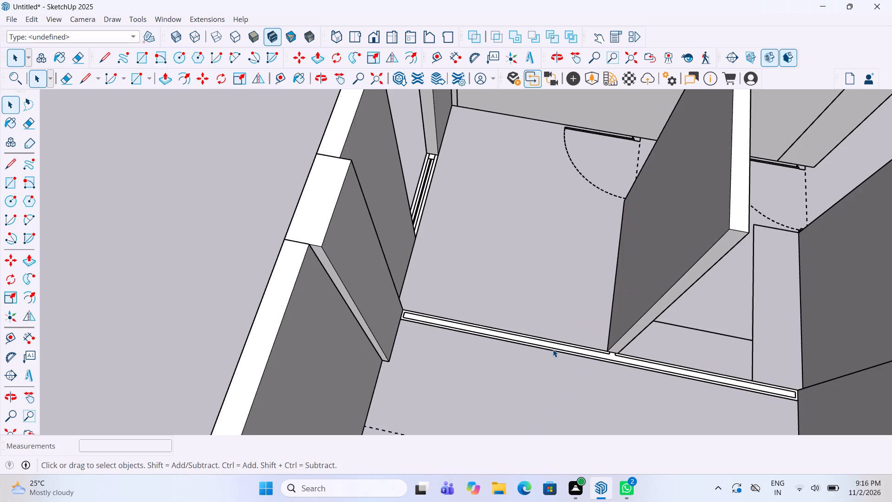
Push/Pull the long partition separating the two small rooms from the front room up 10' inside its group.
{"action": "double_click", "coordinate": [555, 345]}
{"action": "key", "text": "p"}
{"action": "double_click", "coordinate": [555, 345]}
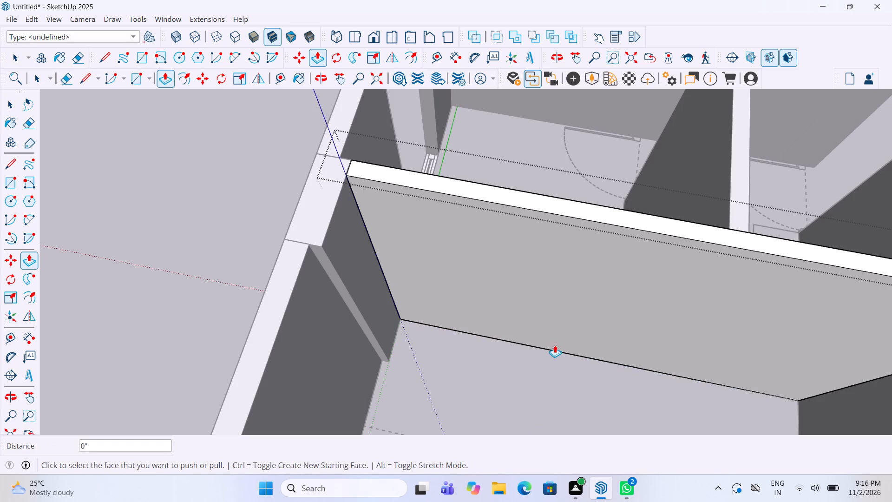
Close the group of the long partition between the two small rooms and the front room.
{"action": "key", "text": "space"}
{"action": "left_click", "coordinate": [536, 350]}
{"action": "scroll", "coordinate": [494, 315], "scroll_direction": "down", "scroll_amount": 9}
{"action": "left_click", "coordinate": [313, 392]}
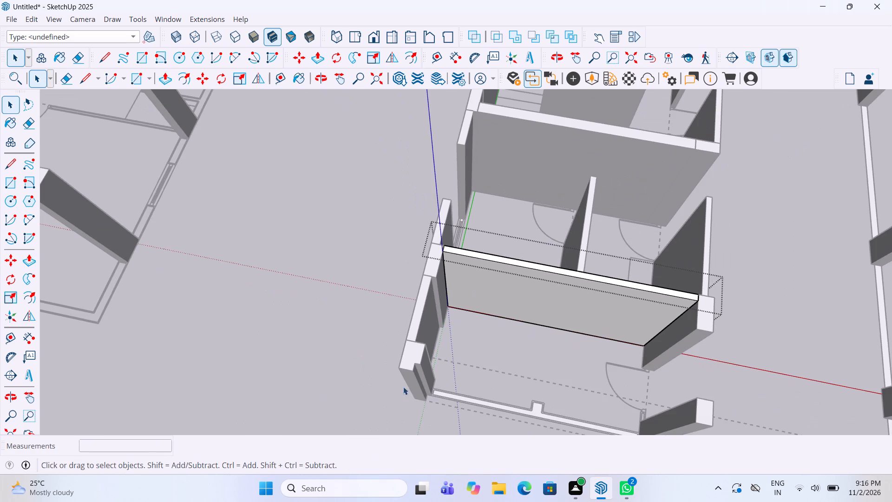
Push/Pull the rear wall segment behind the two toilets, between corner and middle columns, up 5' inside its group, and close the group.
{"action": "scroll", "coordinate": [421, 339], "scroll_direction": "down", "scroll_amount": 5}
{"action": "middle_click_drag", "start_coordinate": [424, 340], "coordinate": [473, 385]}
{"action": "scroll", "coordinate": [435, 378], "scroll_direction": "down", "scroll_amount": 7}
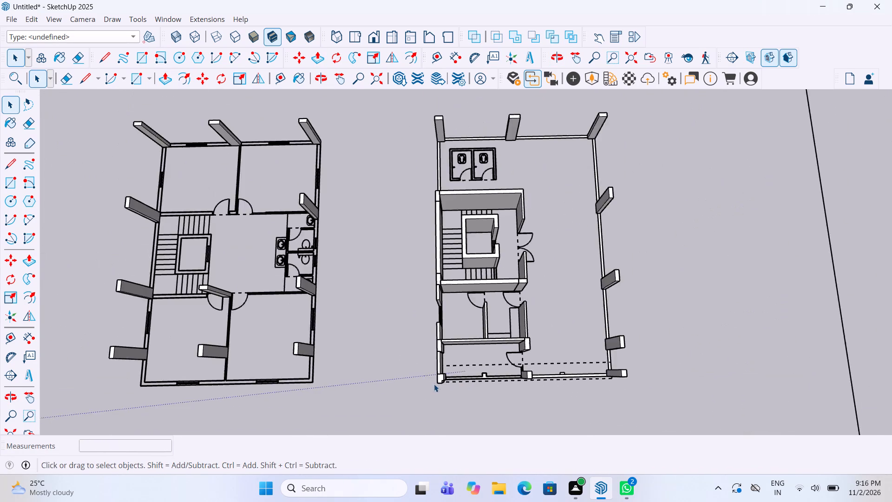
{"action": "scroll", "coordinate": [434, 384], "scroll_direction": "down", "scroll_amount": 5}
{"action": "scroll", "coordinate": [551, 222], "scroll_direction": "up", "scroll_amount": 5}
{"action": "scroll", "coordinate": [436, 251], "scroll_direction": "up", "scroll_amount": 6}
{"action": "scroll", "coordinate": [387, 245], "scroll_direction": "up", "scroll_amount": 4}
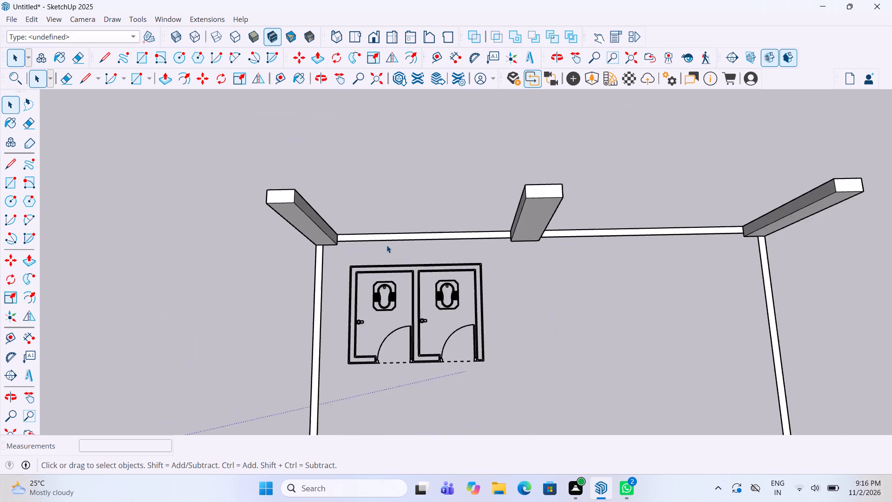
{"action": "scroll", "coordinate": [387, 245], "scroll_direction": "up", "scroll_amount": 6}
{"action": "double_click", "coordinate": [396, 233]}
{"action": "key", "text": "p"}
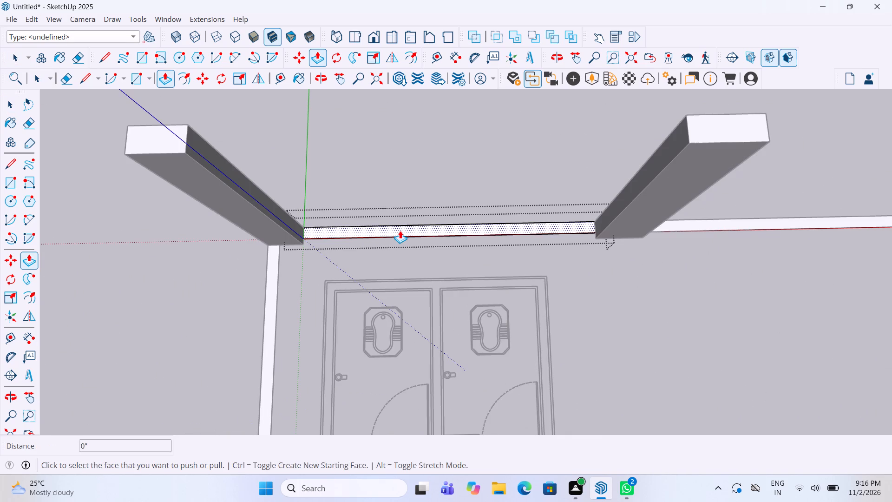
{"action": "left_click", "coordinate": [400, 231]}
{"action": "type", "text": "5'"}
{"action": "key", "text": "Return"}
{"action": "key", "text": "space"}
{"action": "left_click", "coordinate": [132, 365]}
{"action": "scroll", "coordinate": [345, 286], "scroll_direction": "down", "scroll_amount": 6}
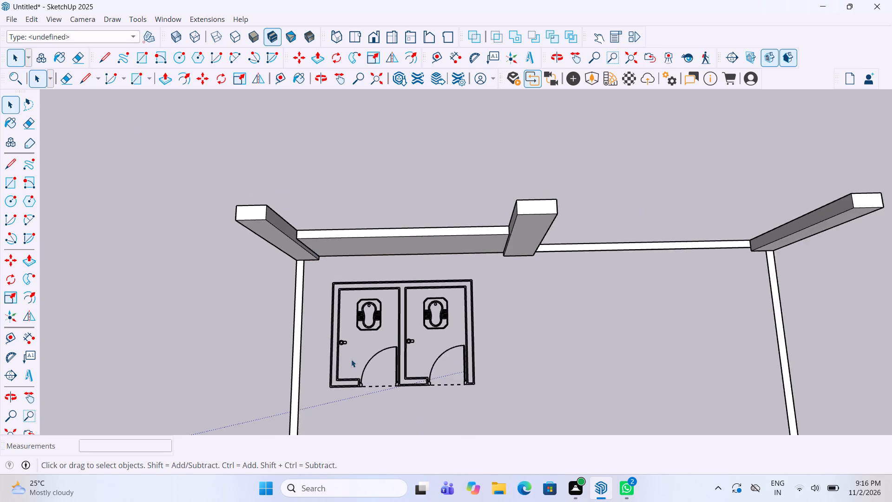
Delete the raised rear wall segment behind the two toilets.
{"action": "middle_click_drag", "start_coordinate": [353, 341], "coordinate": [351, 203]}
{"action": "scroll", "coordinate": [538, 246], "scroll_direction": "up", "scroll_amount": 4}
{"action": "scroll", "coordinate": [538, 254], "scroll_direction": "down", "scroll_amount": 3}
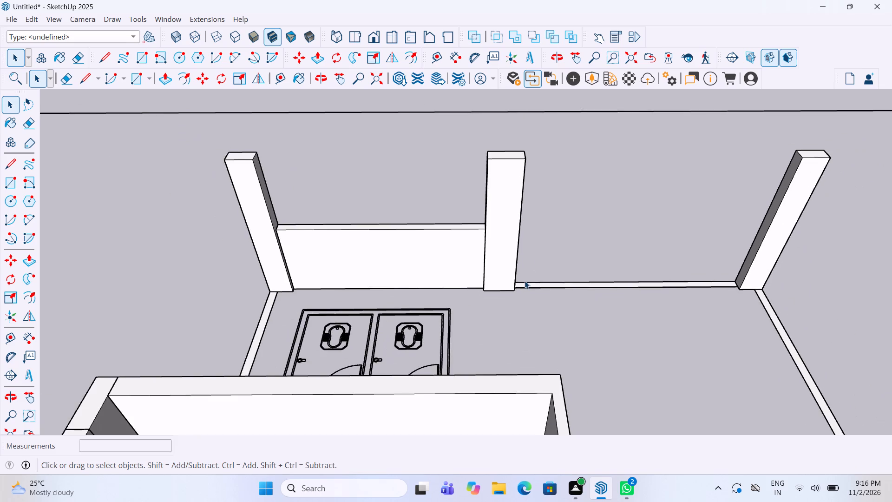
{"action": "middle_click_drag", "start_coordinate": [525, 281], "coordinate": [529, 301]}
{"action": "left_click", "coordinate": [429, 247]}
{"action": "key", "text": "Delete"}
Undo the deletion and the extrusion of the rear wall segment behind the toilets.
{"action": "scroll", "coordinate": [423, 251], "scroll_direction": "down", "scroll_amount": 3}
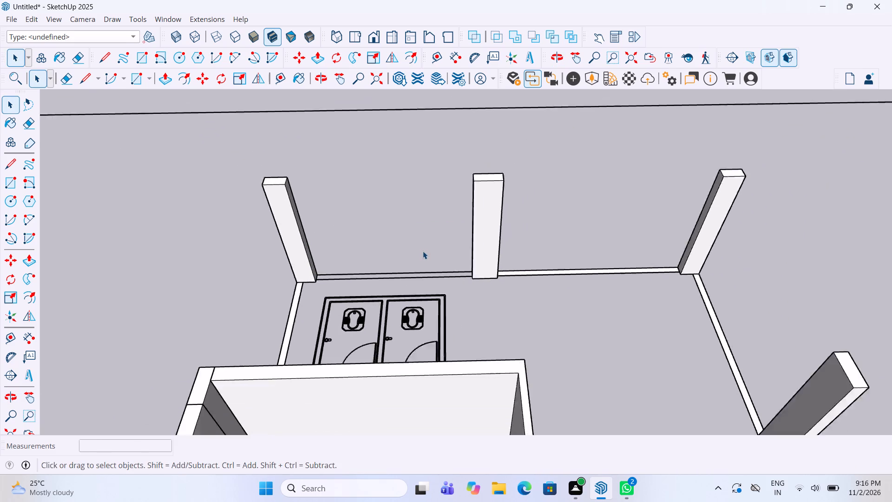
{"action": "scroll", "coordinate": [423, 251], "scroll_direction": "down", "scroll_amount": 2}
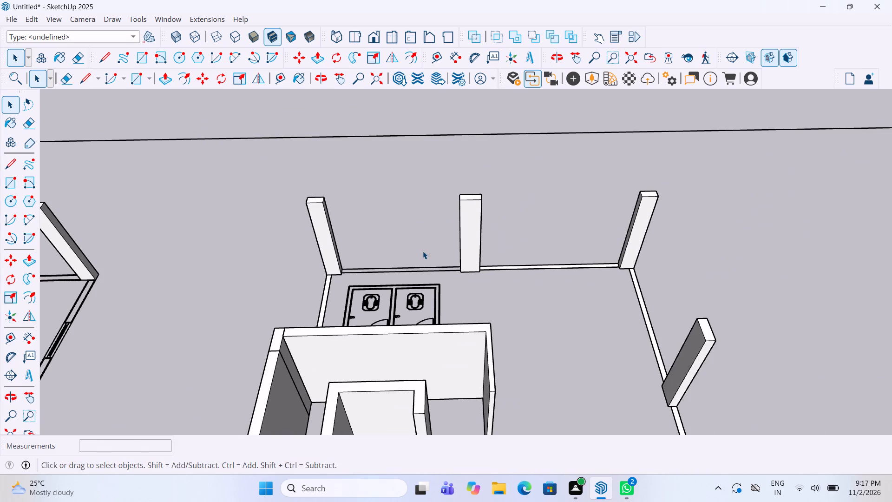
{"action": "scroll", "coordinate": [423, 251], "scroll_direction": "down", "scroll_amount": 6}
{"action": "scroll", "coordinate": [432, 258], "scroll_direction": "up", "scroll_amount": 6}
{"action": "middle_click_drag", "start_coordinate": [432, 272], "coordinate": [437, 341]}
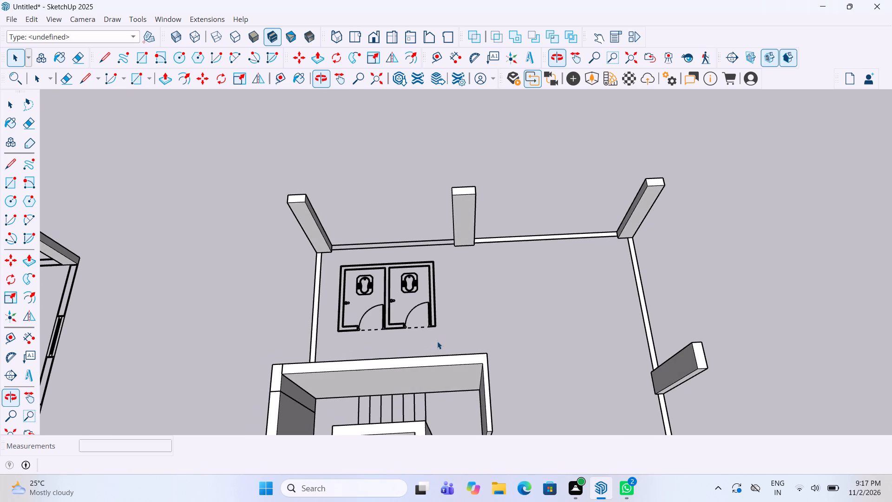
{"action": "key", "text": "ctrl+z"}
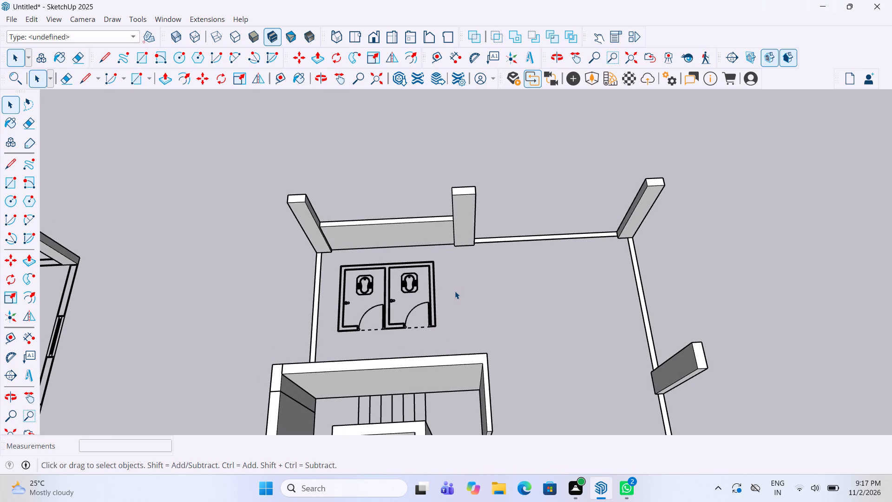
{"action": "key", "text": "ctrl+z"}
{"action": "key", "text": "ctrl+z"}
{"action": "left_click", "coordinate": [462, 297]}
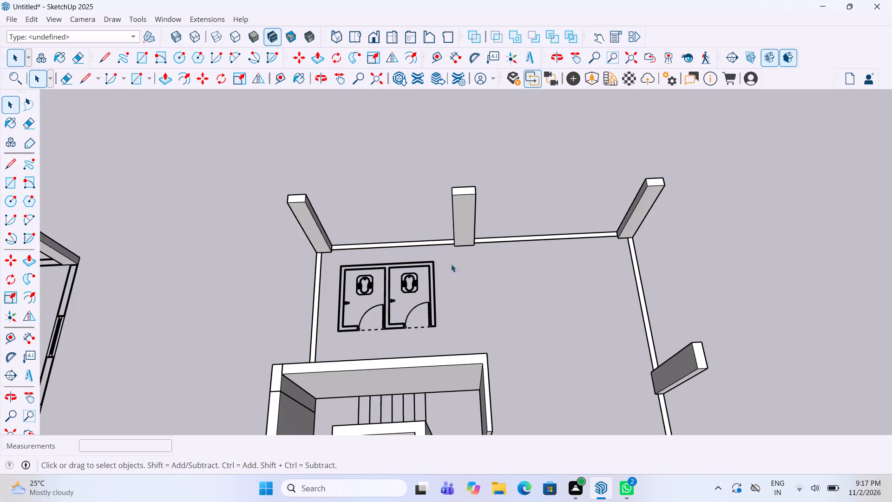
Push/Pull the front room's outer front wall, with its small pier, up 4' inside its group, and close the group.
{"action": "scroll", "coordinate": [451, 240], "scroll_direction": "down", "scroll_amount": 10}
{"action": "middle_click_drag", "start_coordinate": [470, 352], "coordinate": [459, 289]}
{"action": "scroll", "coordinate": [459, 289], "scroll_direction": "down", "scroll_amount": 1}
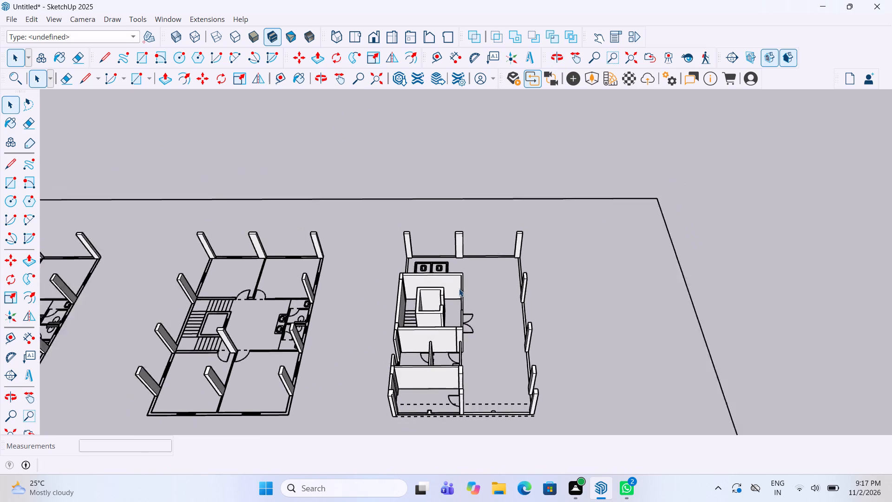
{"action": "scroll", "coordinate": [459, 289], "scroll_direction": "down", "scroll_amount": 2}
{"action": "scroll", "coordinate": [463, 405], "scroll_direction": "up", "scroll_amount": 11}
{"action": "scroll", "coordinate": [383, 381], "scroll_direction": "up", "scroll_amount": 5}
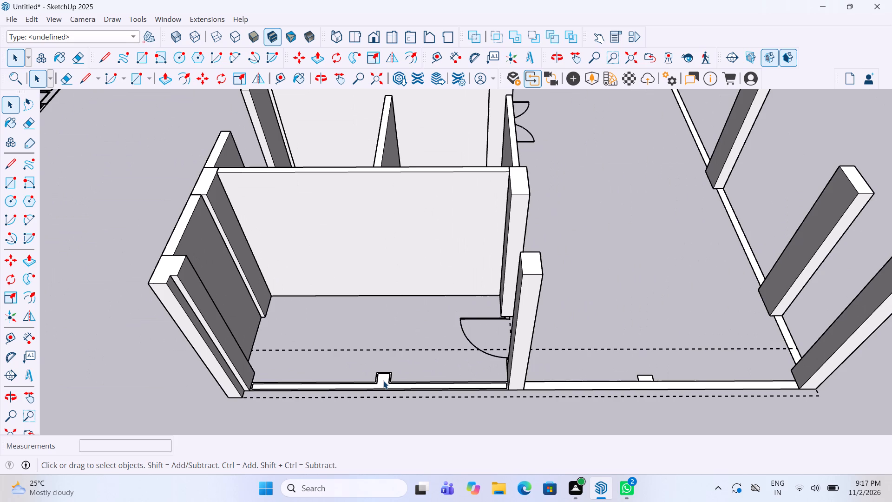
{"action": "scroll", "coordinate": [383, 381], "scroll_direction": "up", "scroll_amount": 2}
{"action": "double_click", "coordinate": [385, 384]}
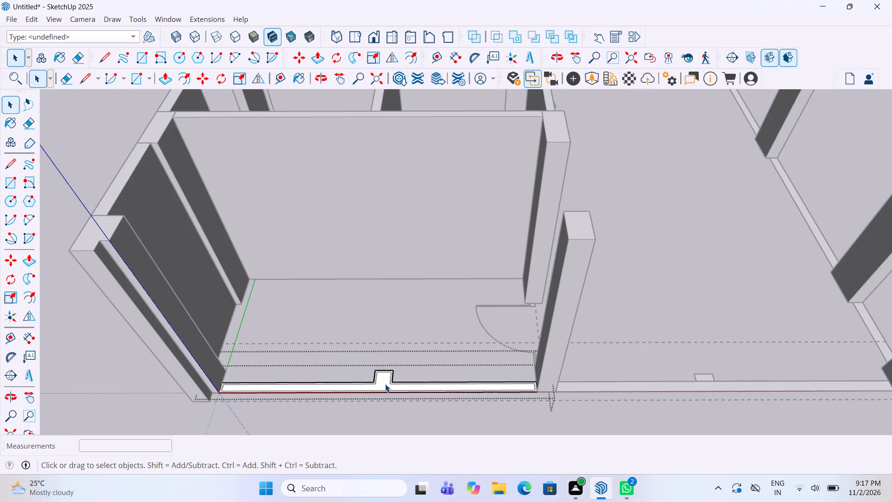
{"action": "key", "text": "p"}
{"action": "left_click", "coordinate": [385, 384]}
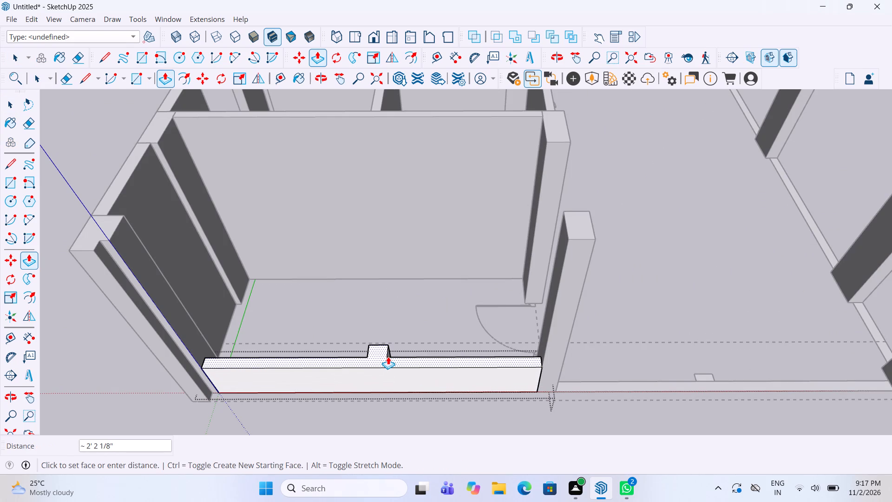
{"action": "type", "text": "4'"}
{"action": "key", "text": "Return"}
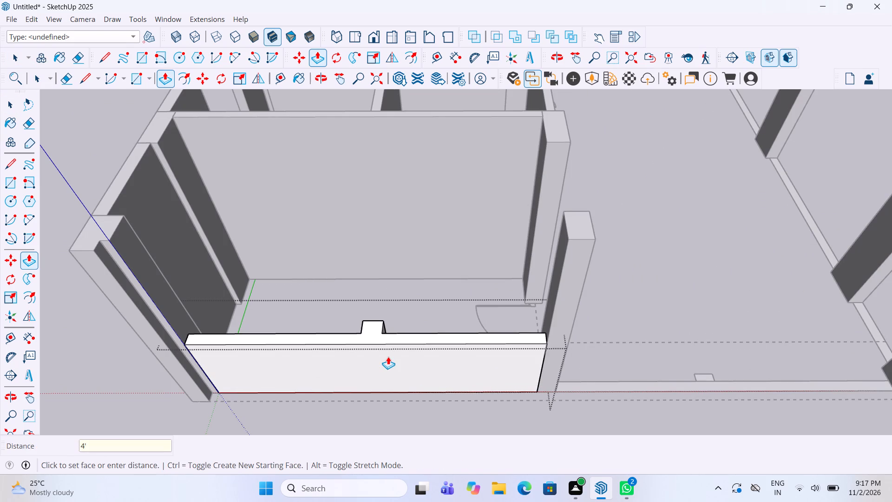
{"action": "key", "text": "v"}
{"action": "key", "text": "space"}
{"action": "left_click", "coordinate": [593, 316]}
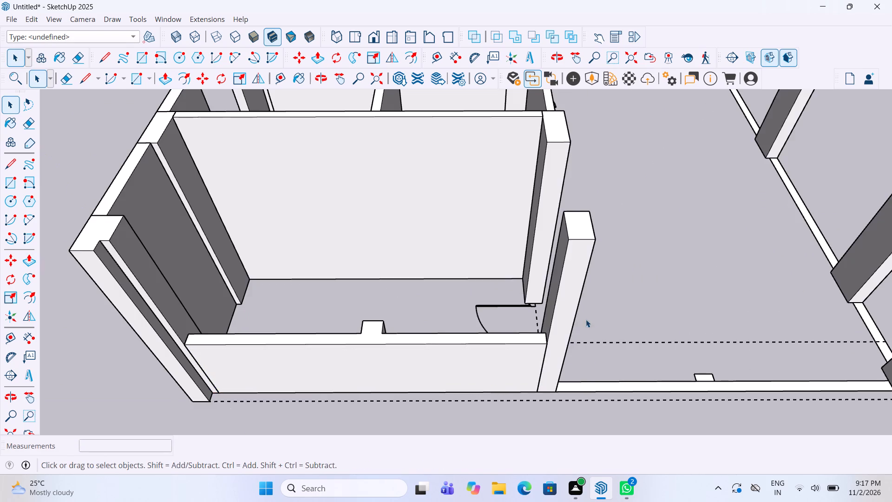
Push/Pull the adjoining front wall segment of the large open area up 4' inside its group, and close the group.
{"action": "scroll", "coordinate": [396, 373], "scroll_direction": "down", "scroll_amount": 4}
{"action": "scroll", "coordinate": [561, 386], "scroll_direction": "up", "scroll_amount": 4}
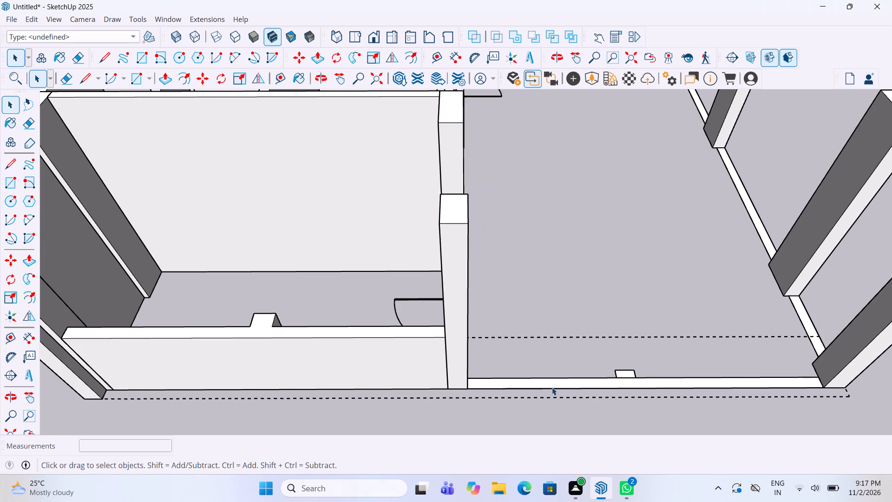
{"action": "double_click", "coordinate": [552, 387]}
{"action": "key", "text": "p"}
{"action": "double_click", "coordinate": [550, 381]}
{"action": "key", "text": "space"}
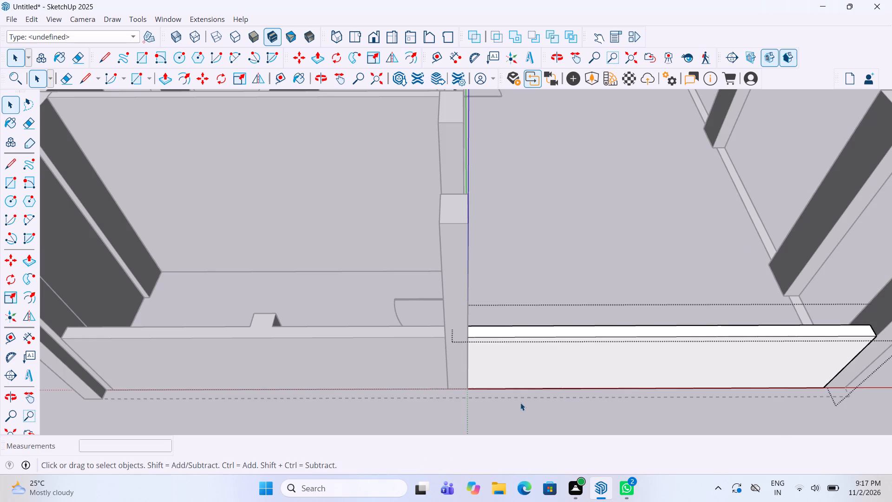
{"action": "left_click", "coordinate": [520, 403]}
{"action": "scroll", "coordinate": [517, 400], "scroll_direction": "down", "scroll_amount": 5}
{"action": "left_click", "coordinate": [823, 184]}
Draw a rectangle over the short wall stub between the front column and the front room's door frame.
{"action": "scroll", "coordinate": [595, 321], "scroll_direction": "down", "scroll_amount": 2}
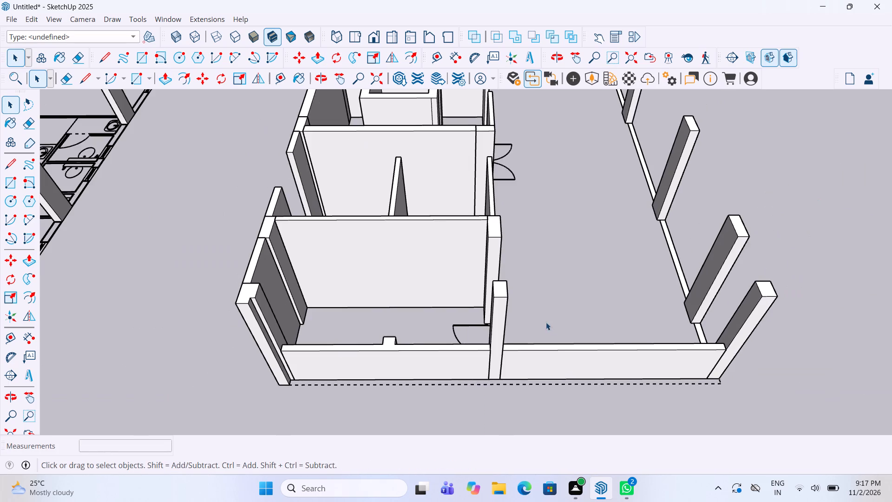
{"action": "middle_click_drag", "start_coordinate": [557, 344], "coordinate": [564, 374]}
{"action": "scroll", "coordinate": [562, 371], "scroll_direction": "down", "scroll_amount": 6}
{"action": "middle_click_drag", "start_coordinate": [545, 274], "coordinate": [71, 316]}
{"action": "middle_click_drag", "start_coordinate": [258, 304], "coordinate": [481, 274]}
{"action": "scroll", "coordinate": [400, 318], "scroll_direction": "up", "scroll_amount": 7}
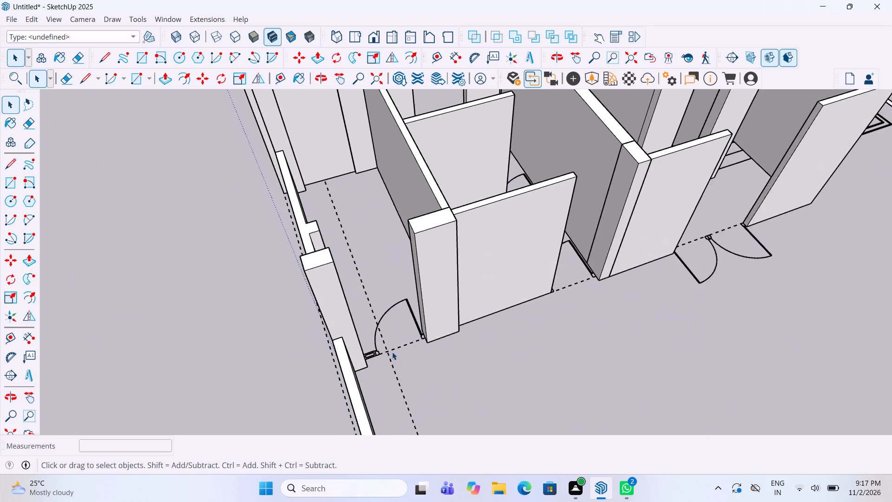
{"action": "scroll", "coordinate": [392, 352], "scroll_direction": "up", "scroll_amount": 11}
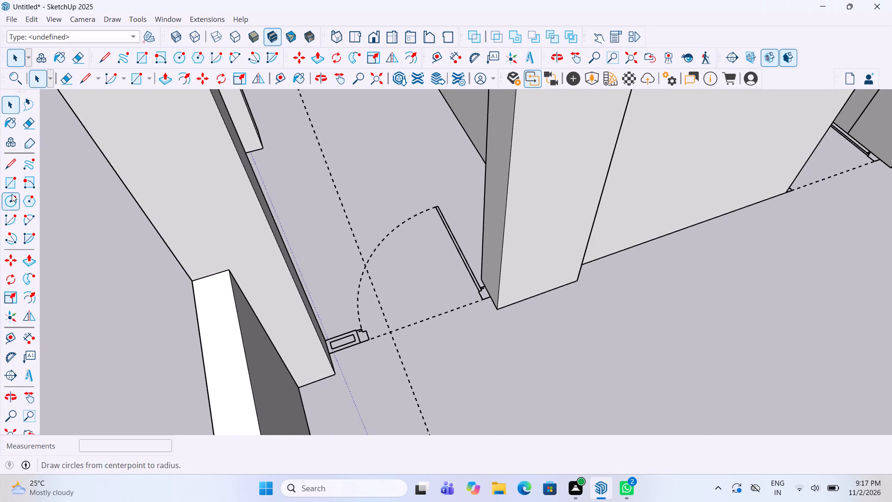
{"action": "left_click", "coordinate": [13, 184]}
{"action": "scroll", "coordinate": [325, 354], "scroll_direction": "up", "scroll_amount": 3}
{"action": "scroll", "coordinate": [375, 337], "scroll_direction": "up", "scroll_amount": 4}
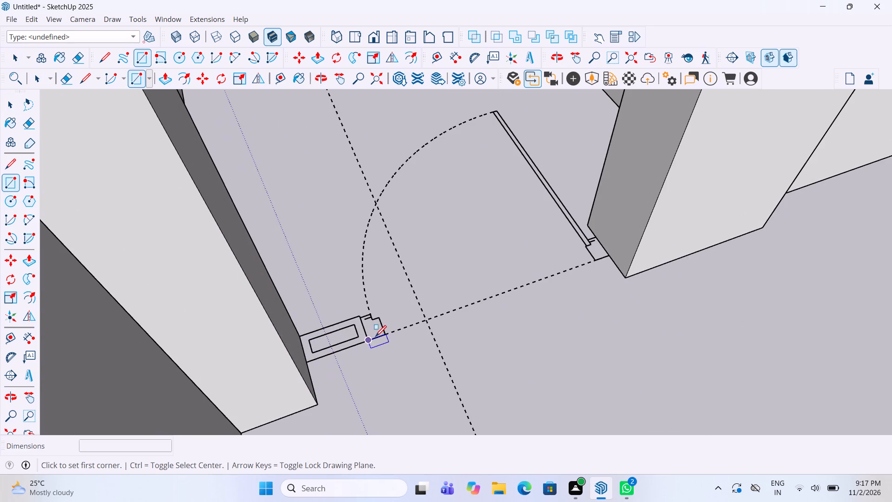
{"action": "left_click", "coordinate": [302, 332]}
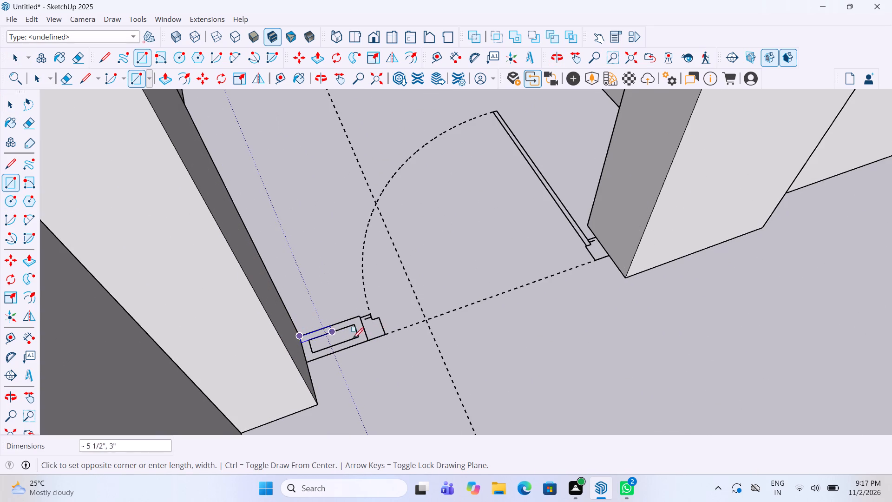
{"action": "left_click", "coordinate": [368, 343]}
{"action": "key", "text": "space"}
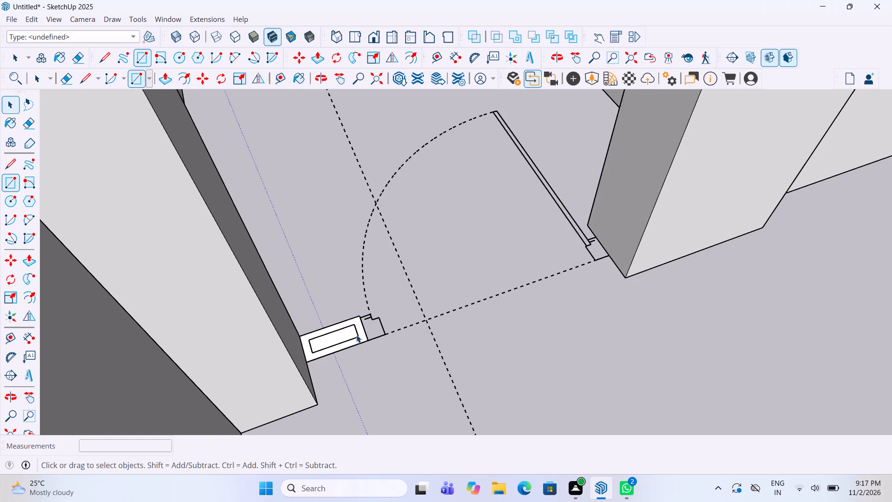
Make a group of the new wall stub face beside the front room's door.
{"action": "left_click", "coordinate": [347, 329]}
{"action": "right_click", "coordinate": [347, 329]}
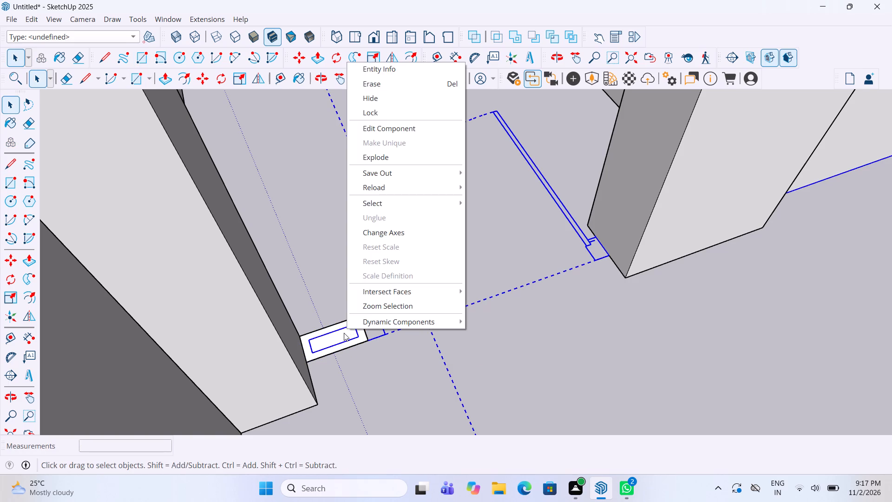
{"action": "left_click", "coordinate": [344, 333]}
{"action": "right_click", "coordinate": [344, 337]}
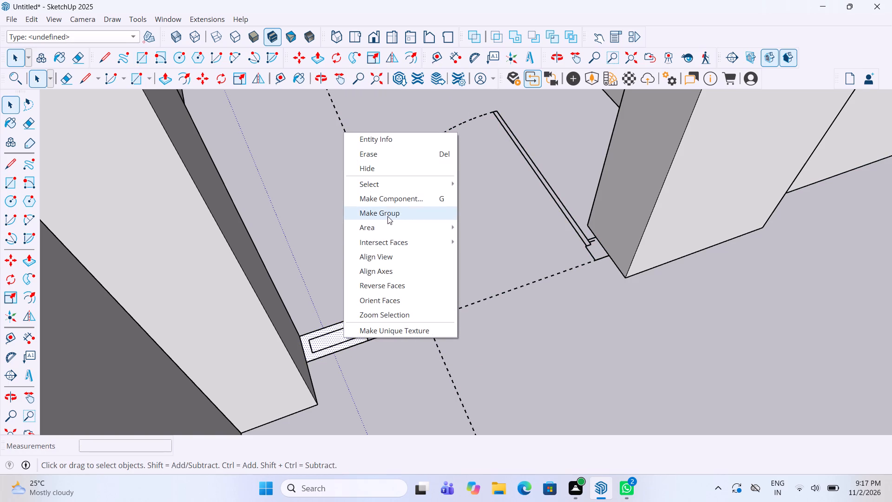
{"action": "left_click", "coordinate": [387, 216]}
Push/Pull the wall stub up to the top of the adjacent column inside its group, and close the group.
{"action": "double_click", "coordinate": [340, 341]}
{"action": "key", "text": "p"}
{"action": "left_click", "coordinate": [339, 332]}
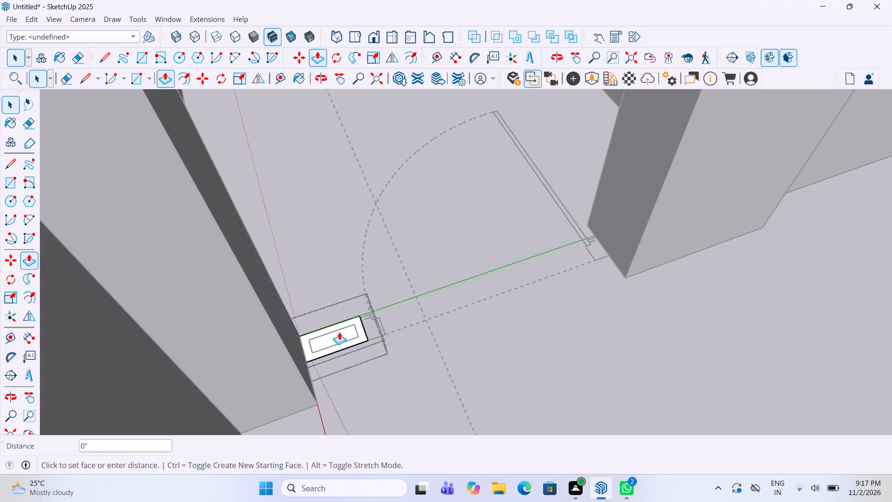
{"action": "scroll", "coordinate": [337, 305], "scroll_direction": "down", "scroll_amount": 14}
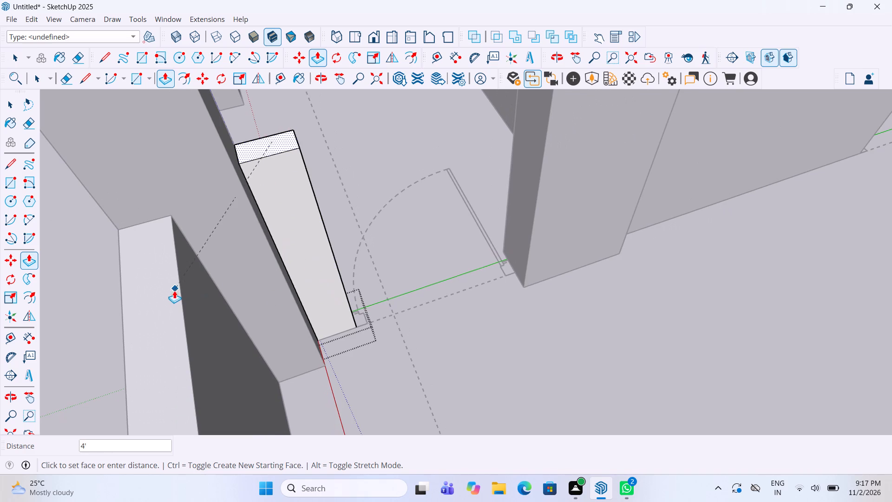
{"action": "scroll", "coordinate": [253, 350], "scroll_direction": "down", "scroll_amount": 6}
{"action": "scroll", "coordinate": [321, 362], "scroll_direction": "down", "scroll_amount": 11}
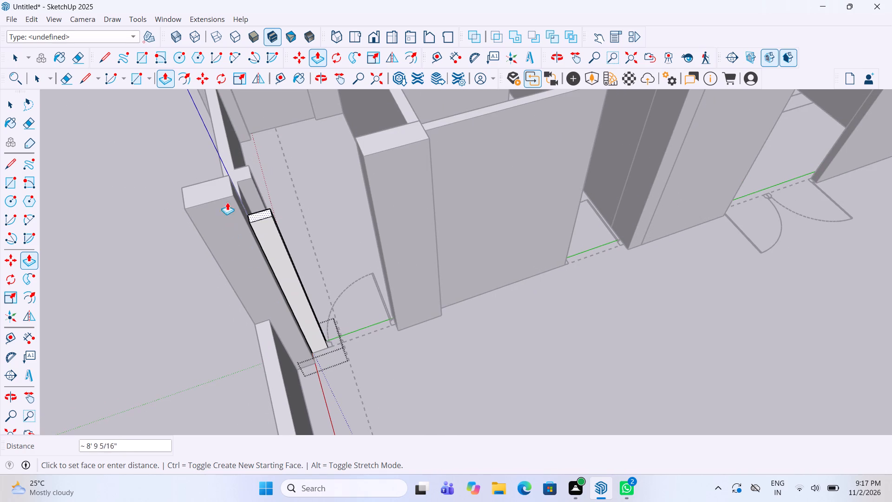
{"action": "left_click", "coordinate": [225, 189]}
{"action": "key", "text": "space"}
{"action": "left_click", "coordinate": [208, 343]}
Draw a 3' by 4" rectangle across the front room's door opening, between the new wall stub and the column.
{"action": "scroll", "coordinate": [454, 344], "scroll_direction": "down", "scroll_amount": 2}
{"action": "middle_click_drag", "start_coordinate": [459, 344], "coordinate": [449, 337]}
{"action": "scroll", "coordinate": [332, 313], "scroll_direction": "up", "scroll_amount": 6}
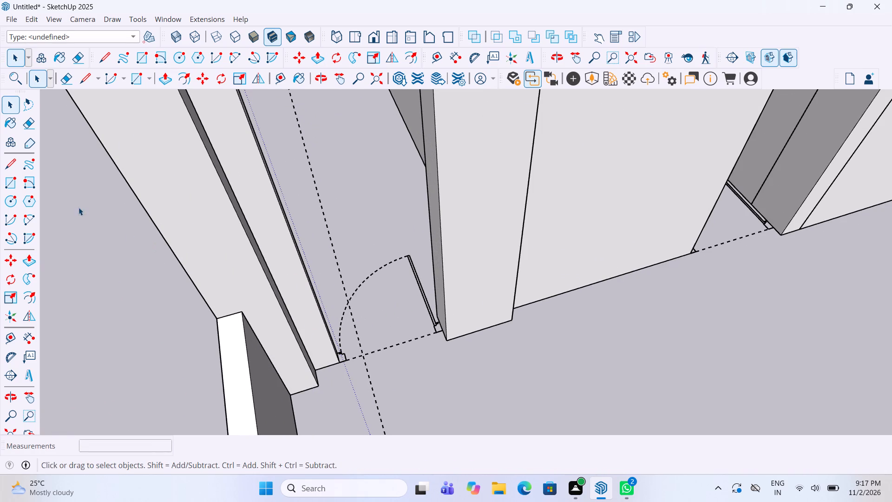
{"action": "left_click", "coordinate": [5, 176]}
{"action": "scroll", "coordinate": [320, 327], "scroll_direction": "up", "scroll_amount": 8}
{"action": "scroll", "coordinate": [443, 353], "scroll_direction": "up", "scroll_amount": 2}
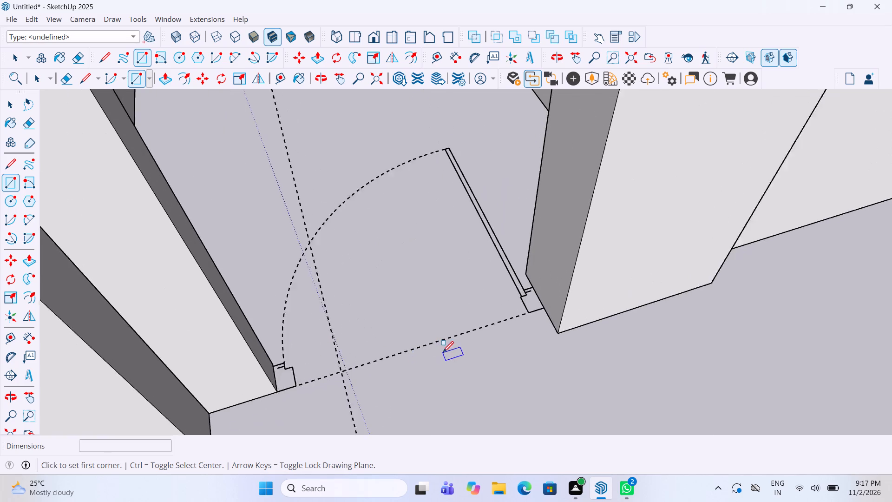
{"action": "scroll", "coordinate": [443, 353], "scroll_direction": "up", "scroll_amount": 1}
{"action": "middle_click_drag", "start_coordinate": [443, 353], "coordinate": [434, 353]}
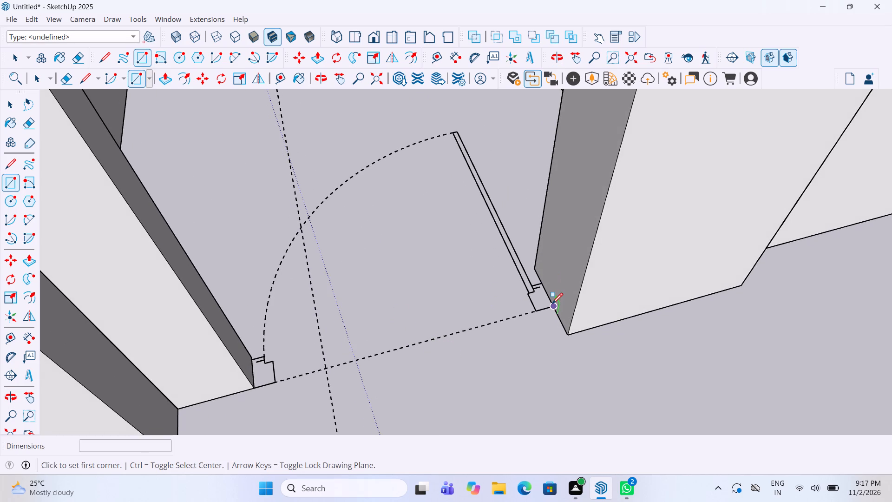
{"action": "left_click", "coordinate": [552, 305]}
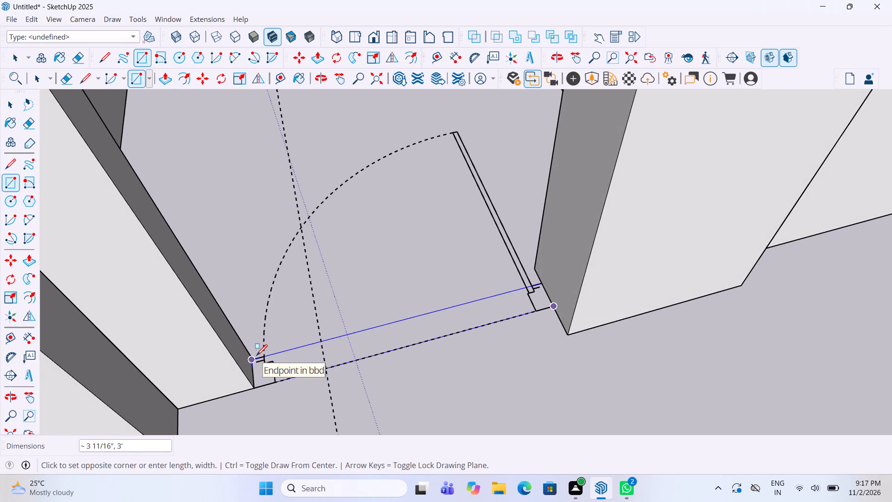
{"action": "scroll", "coordinate": [253, 355], "scroll_direction": "up", "scroll_amount": 8}
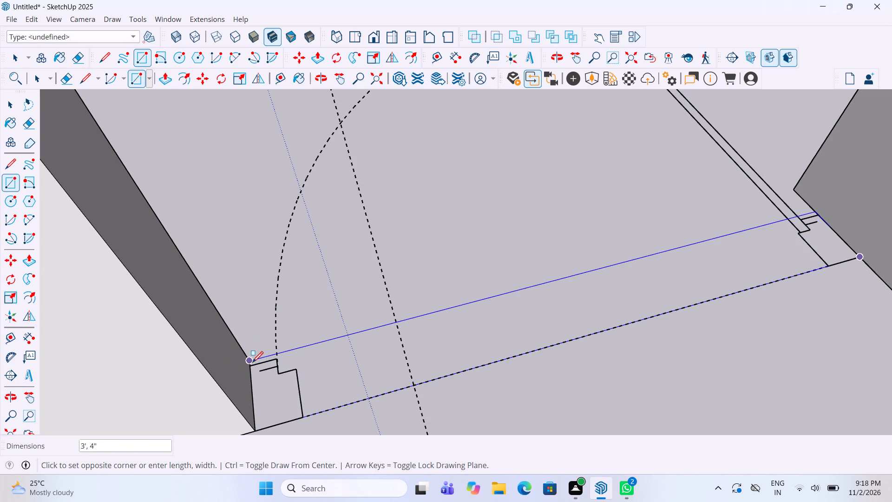
{"action": "left_click", "coordinate": [252, 363]}
{"action": "key", "text": "space"}
Make a group of the new rectangle face across the front room's door opening.
{"action": "scroll", "coordinate": [266, 356], "scroll_direction": "down", "scroll_amount": 5}
{"action": "left_click", "coordinate": [424, 340]}
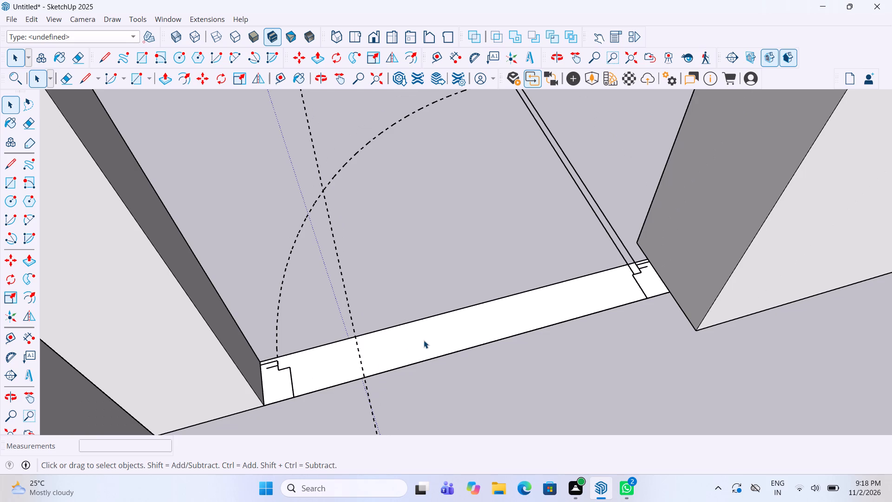
{"action": "right_click", "coordinate": [424, 340]}
{"action": "left_click", "coordinate": [502, 222]}
Push/Pull the face across the front room's door opening up to the stub wall's height inside its group, and close the group.
{"action": "scroll", "coordinate": [482, 351], "scroll_direction": "down", "scroll_amount": 5}
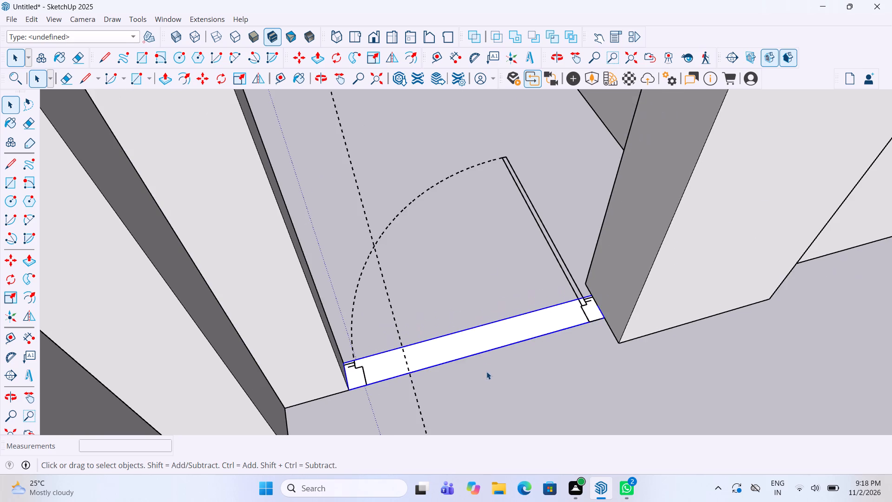
{"action": "middle_click_drag", "start_coordinate": [486, 371], "coordinate": [422, 366]}
{"action": "double_click", "coordinate": [419, 341]}
{"action": "key", "text": "p"}
{"action": "double_click", "coordinate": [436, 340]}
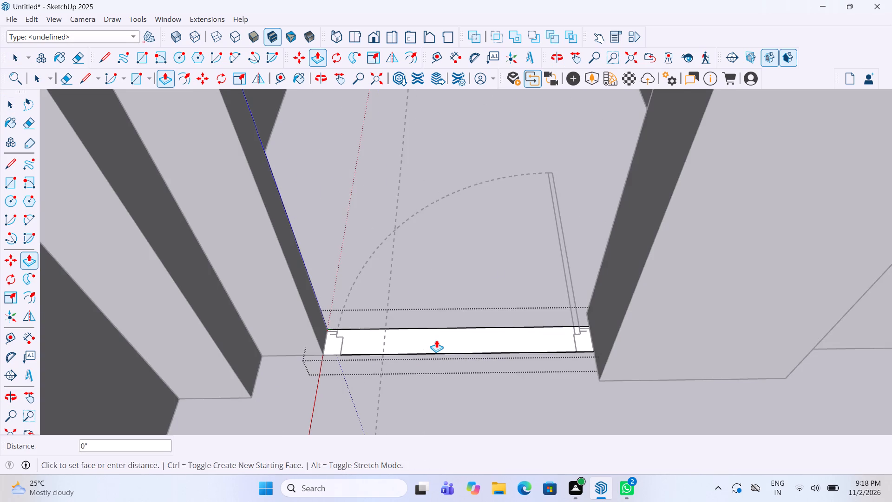
{"action": "key", "text": "space"}
{"action": "scroll", "coordinate": [451, 377], "scroll_direction": "down", "scroll_amount": 19}
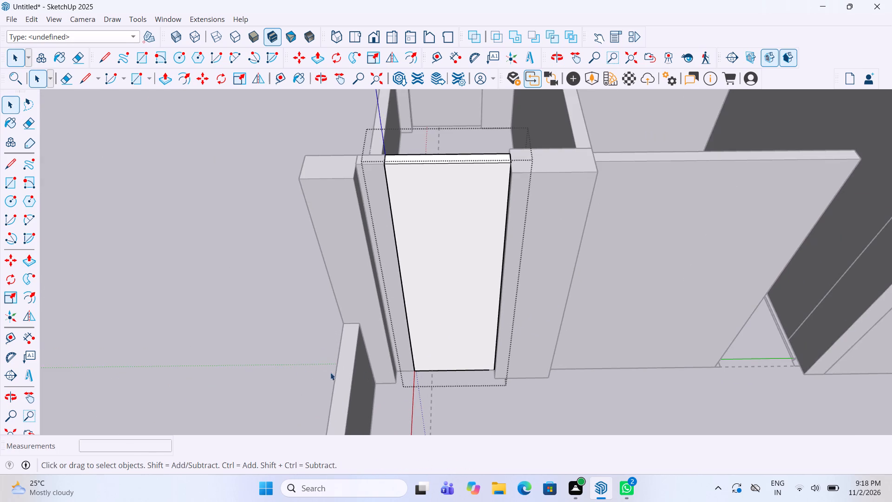
{"action": "left_click", "coordinate": [279, 365]}
Place a horizontal guide 8' above the bottom edge of the wall panel filling the front room's door opening.
{"action": "middle_click_drag", "start_coordinate": [526, 304], "coordinate": [537, 413]}
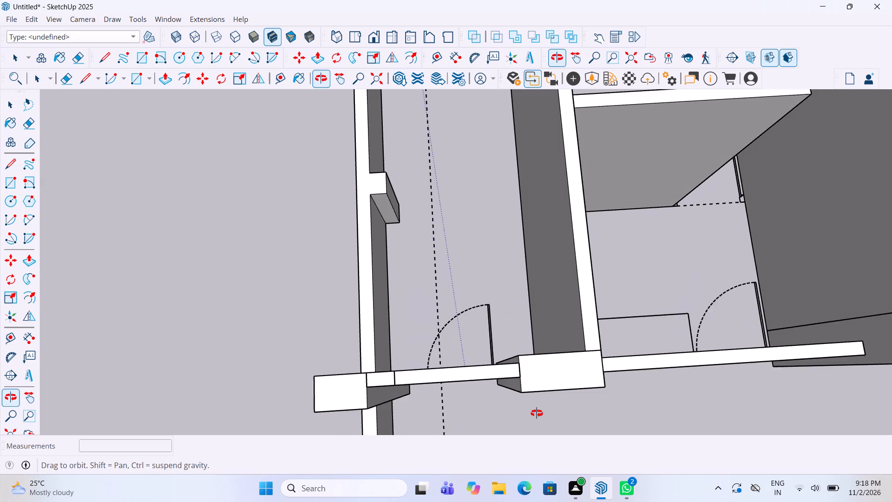
{"action": "middle_click_drag", "start_coordinate": [537, 413], "coordinate": [530, 296]}
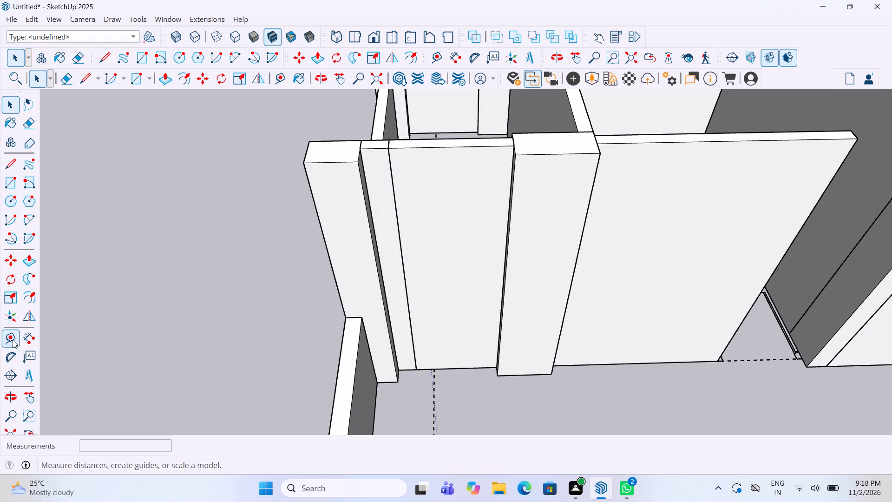
{"action": "left_click", "coordinate": [8, 341]}
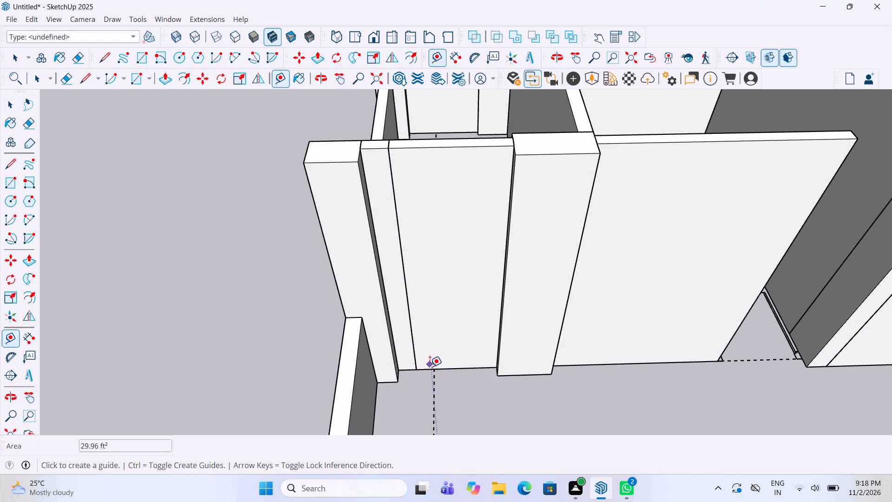
{"action": "left_click", "coordinate": [429, 368]}
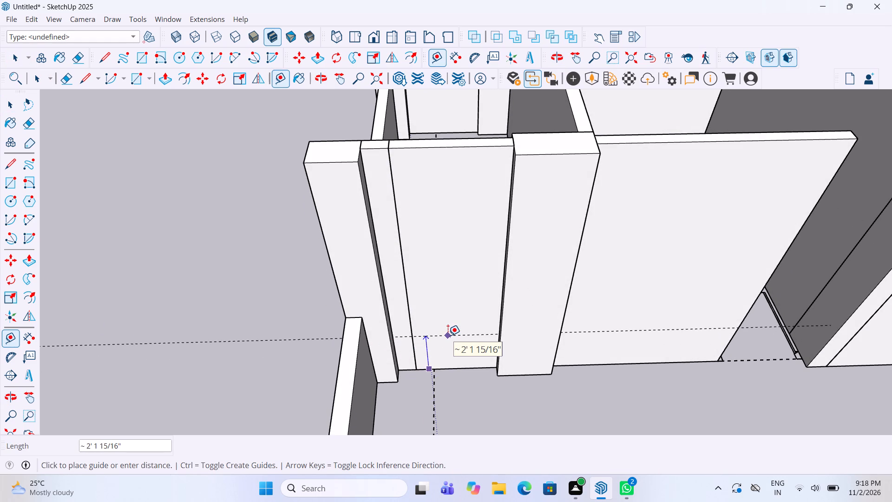
{"action": "type", "text": "8'"}
{"action": "key", "text": "Return"}
{"action": "key", "text": "space"}
Open the door panel's group and draw a rectangle on its front face from the 8' guide down to the opposite bottom corner.
{"action": "left_click", "coordinate": [448, 336]}
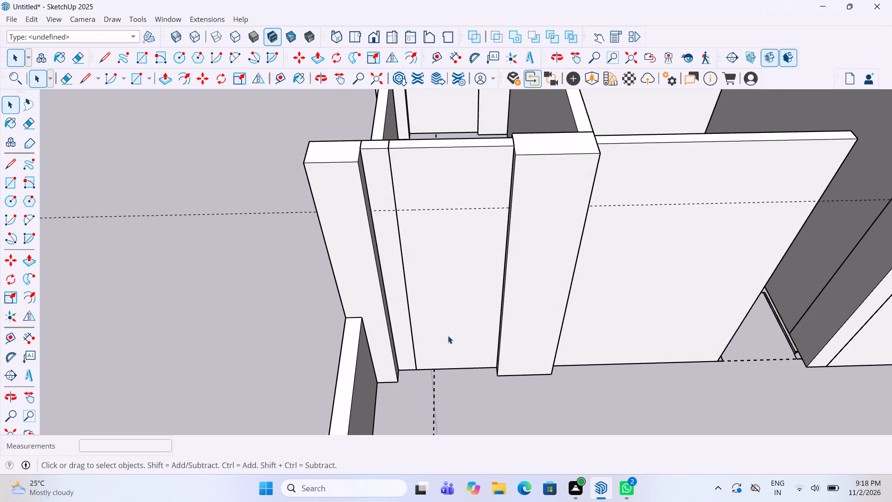
{"action": "double_click", "coordinate": [468, 294]}
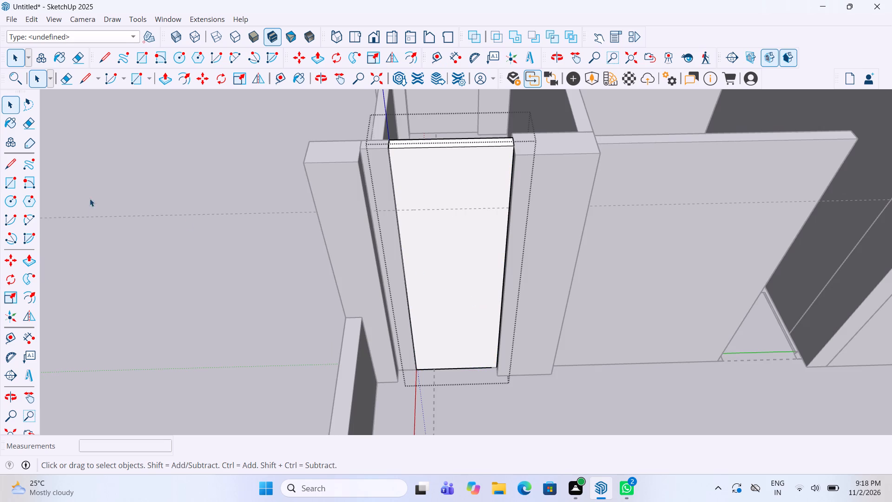
{"action": "left_click", "coordinate": [12, 184]}
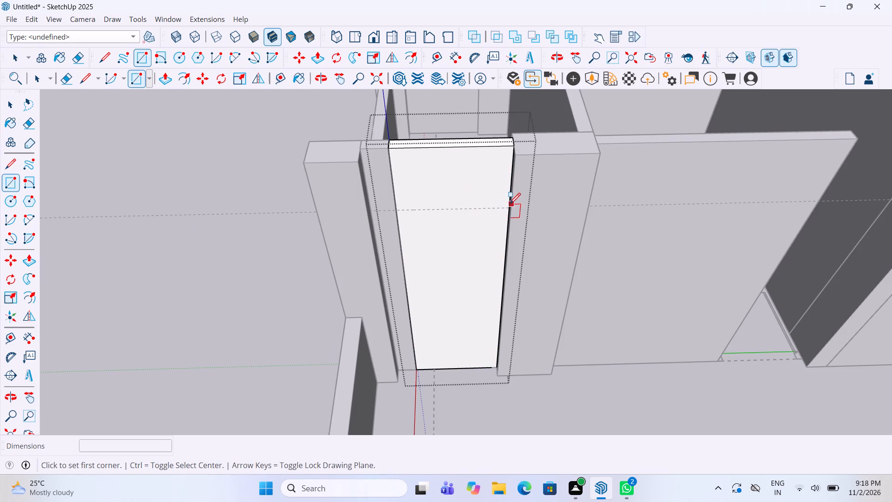
{"action": "middle_click_drag", "start_coordinate": [510, 231], "coordinate": [557, 231]}
{"action": "scroll", "coordinate": [477, 216], "scroll_direction": "up", "scroll_amount": 3}
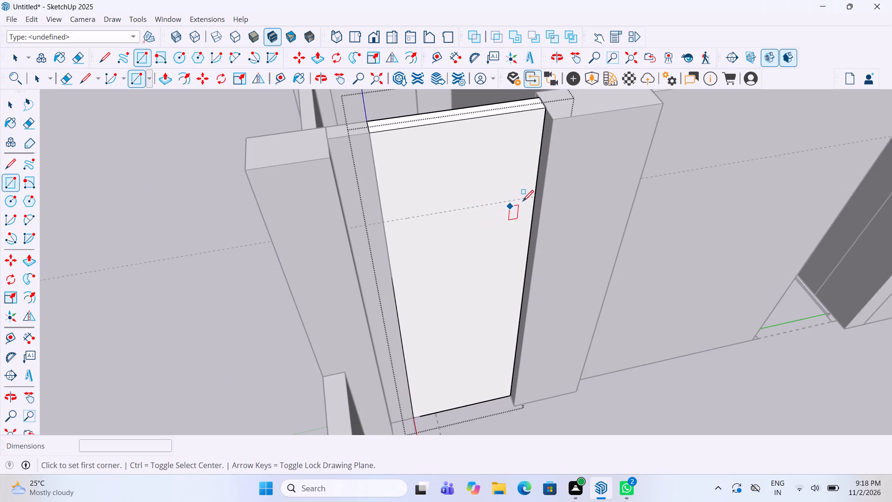
{"action": "left_click", "coordinate": [534, 197]}
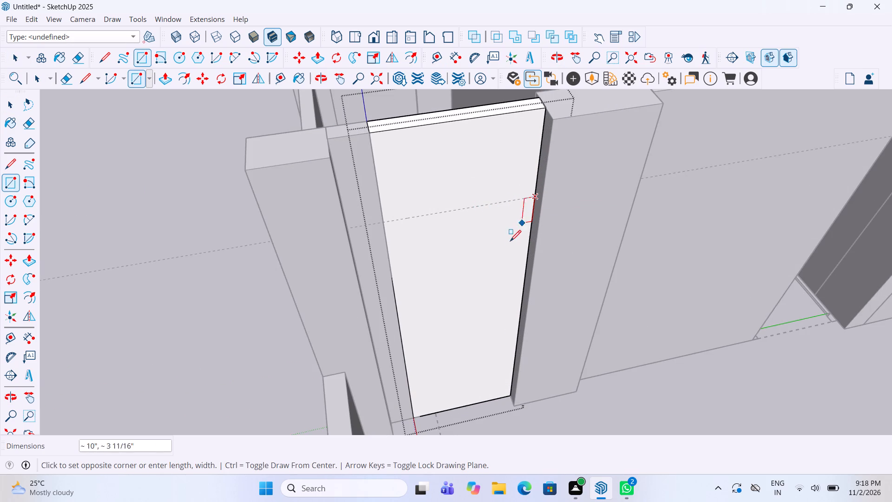
{"action": "left_click", "coordinate": [415, 417]}
{"action": "middle_click_drag", "start_coordinate": [507, 361], "coordinate": [493, 360]}
{"action": "key", "text": "space"}
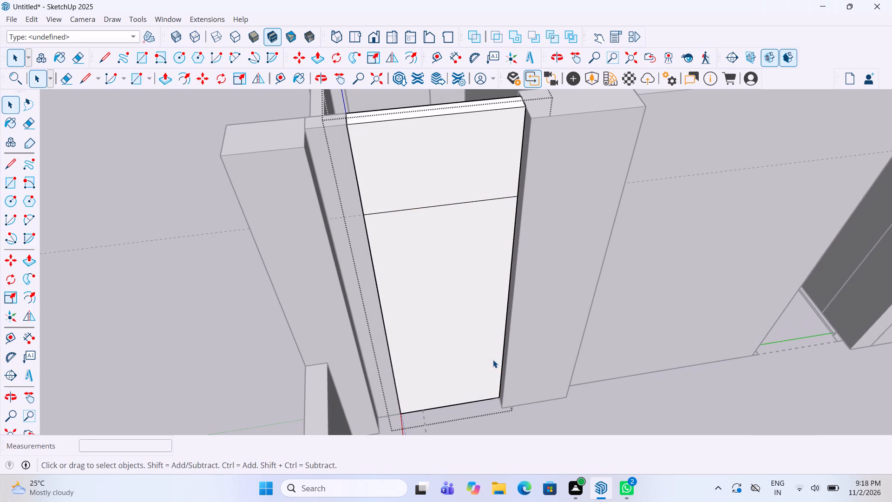
Push the panel's lower face back 4" through the wall to cut the door opening, and close the group.
{"action": "key", "text": "p"}
{"action": "left_click", "coordinate": [453, 333]}
{"action": "left_click", "coordinate": [454, 262]}
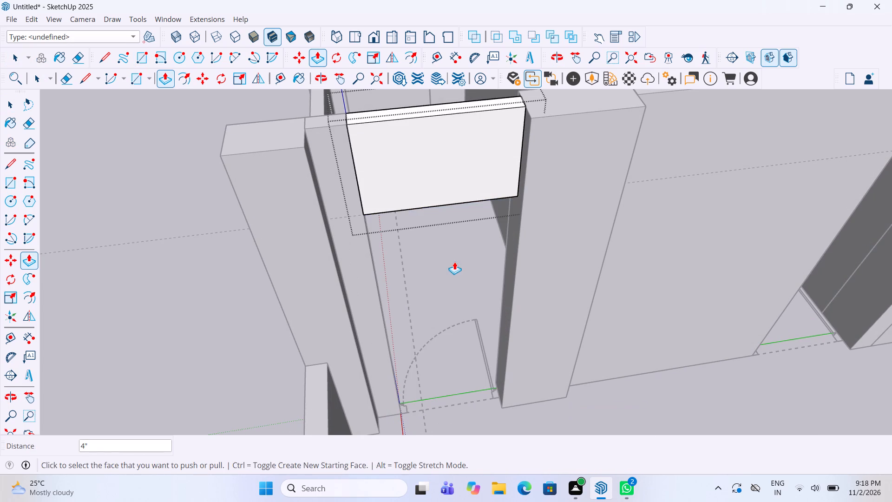
{"action": "key", "text": "space"}
{"action": "left_click", "coordinate": [221, 320]}
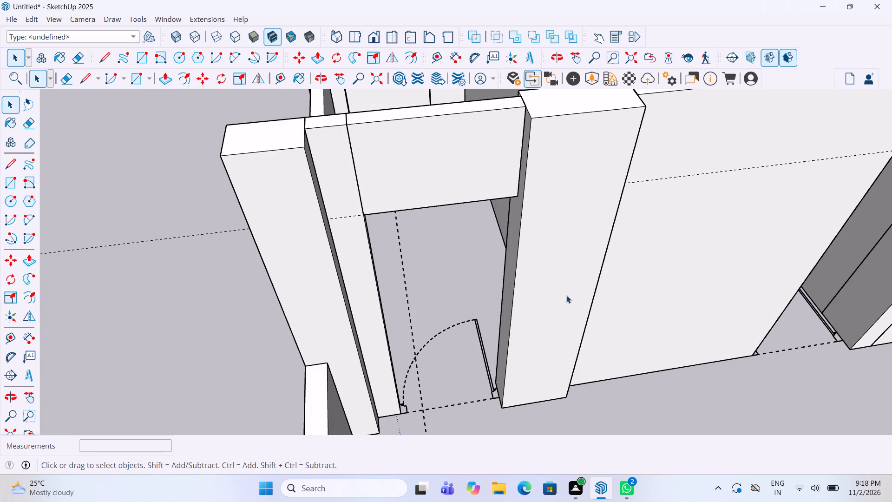
Draw a rectangle about 3' 2 7/8" by 4 1/2" across the door opening beside the interior partition wall of the adjoining room.
{"action": "scroll", "coordinate": [544, 395], "scroll_direction": "down", "scroll_amount": 5}
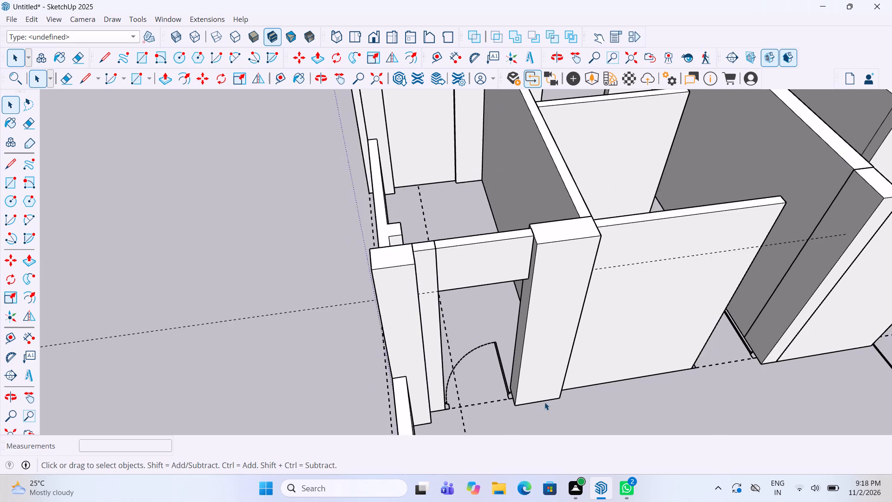
{"action": "middle_click_drag", "start_coordinate": [616, 356], "coordinate": [618, 397]}
{"action": "scroll", "coordinate": [440, 321], "scroll_direction": "down", "scroll_amount": 11}
{"action": "scroll", "coordinate": [648, 273], "scroll_direction": "up", "scroll_amount": 2}
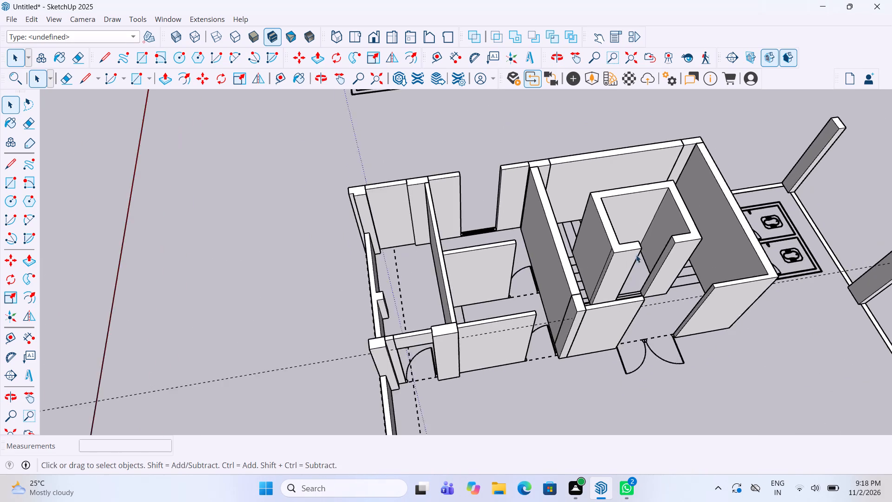
{"action": "middle_click_drag", "start_coordinate": [636, 255], "coordinate": [610, 340]}
{"action": "scroll", "coordinate": [582, 262], "scroll_direction": "up", "scroll_amount": 5}
{"action": "middle_click_drag", "start_coordinate": [551, 289], "coordinate": [543, 204]}
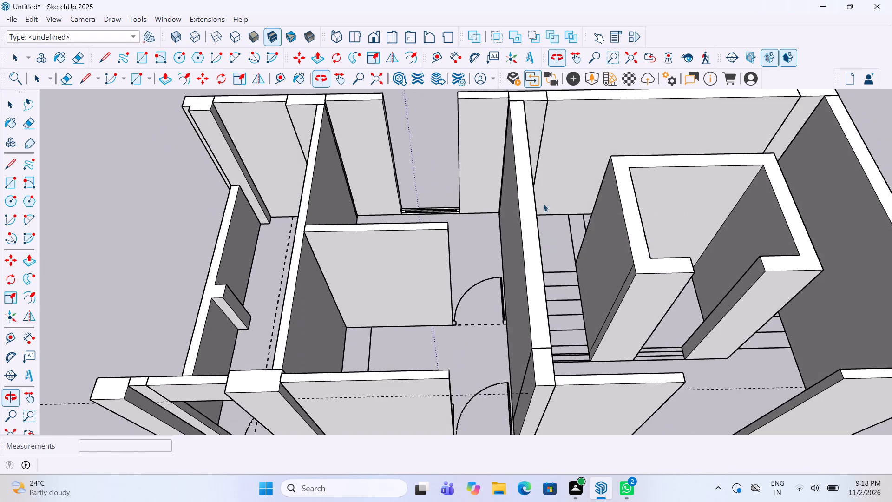
{"action": "scroll", "coordinate": [474, 316], "scroll_direction": "up", "scroll_amount": 5}
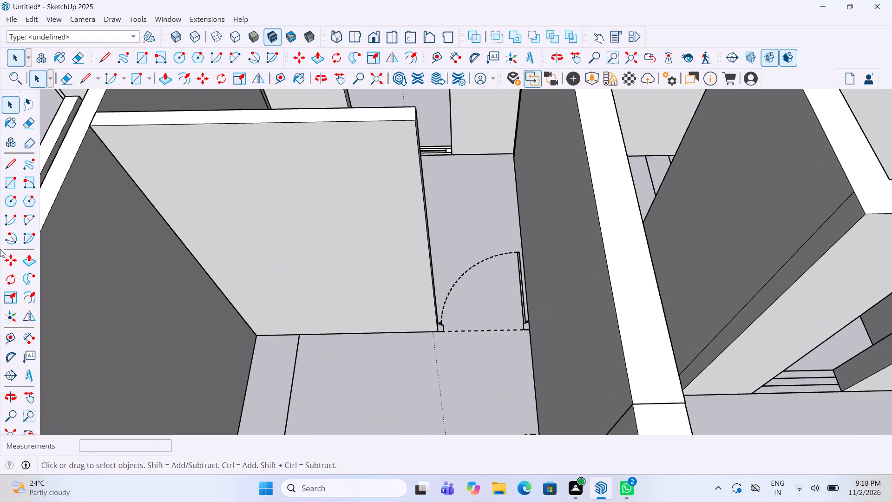
{"action": "left_click", "coordinate": [9, 183]}
{"action": "scroll", "coordinate": [407, 371], "scroll_direction": "up", "scroll_amount": 2}
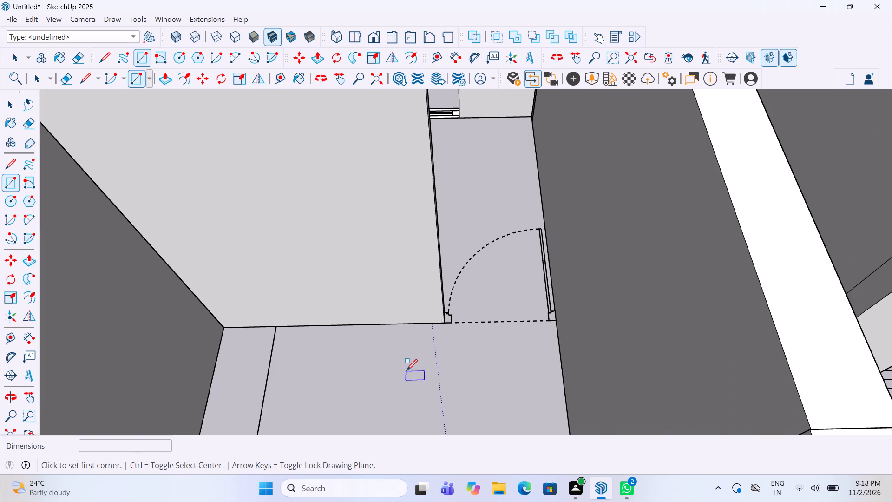
{"action": "scroll", "coordinate": [450, 421], "scroll_direction": "up", "scroll_amount": 4}
{"action": "scroll", "coordinate": [586, 271], "scroll_direction": "up", "scroll_amount": 4}
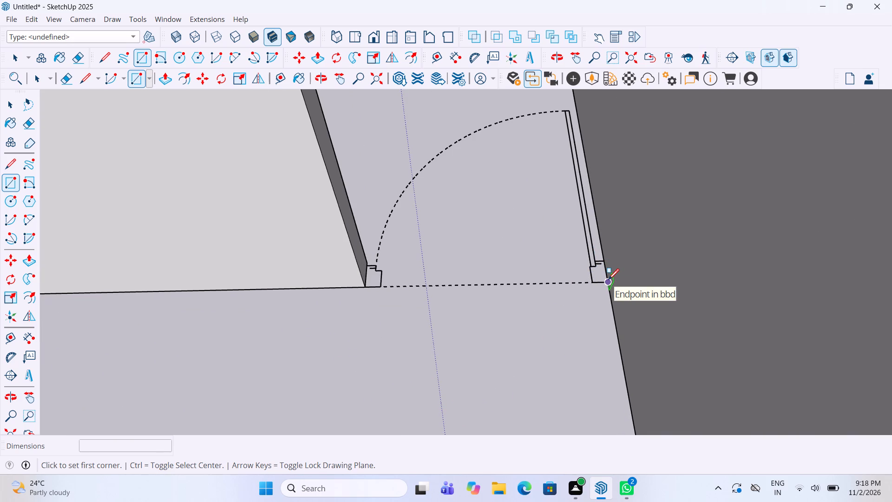
{"action": "scroll", "coordinate": [608, 281], "scroll_direction": "up", "scroll_amount": 4}
{"action": "left_click", "coordinate": [607, 282]}
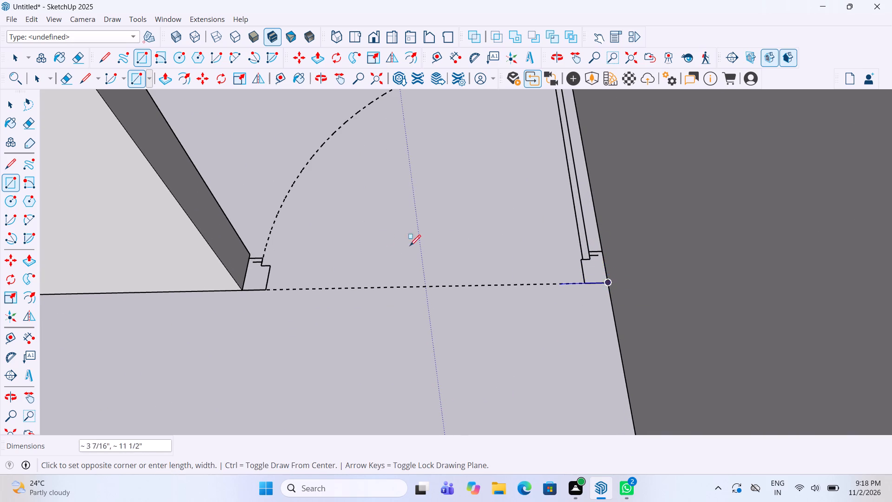
{"action": "scroll", "coordinate": [246, 257], "scroll_direction": "up", "scroll_amount": 4}
{"action": "left_click", "coordinate": [251, 252]}
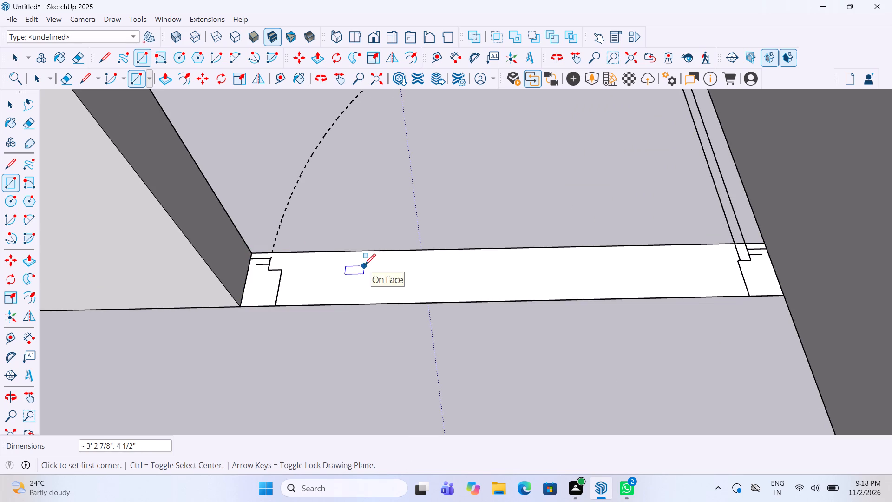
{"action": "left_click", "coordinate": [365, 266]}
{"action": "key", "text": "space"}
{"action": "key", "text": "space"}
Make a group of the new rectangle face across the interior partition's door opening.
{"action": "left_click", "coordinate": [366, 266]}
{"action": "right_click", "coordinate": [366, 266]}
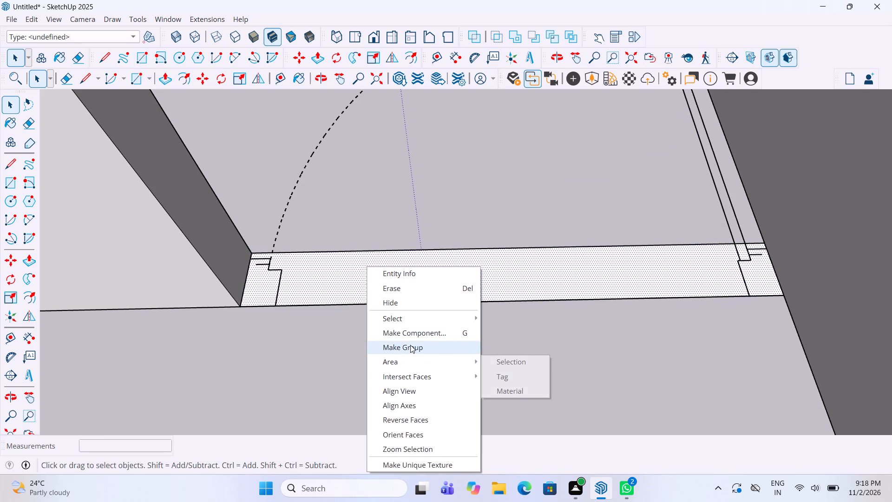
{"action": "left_click", "coordinate": [410, 345]}
Push/Pull the interior door opening's face up to the top of the adjacent walls inside its group, and close the group.
{"action": "double_click", "coordinate": [398, 291]}
{"action": "key", "text": "p"}
{"action": "left_click", "coordinate": [405, 277]}
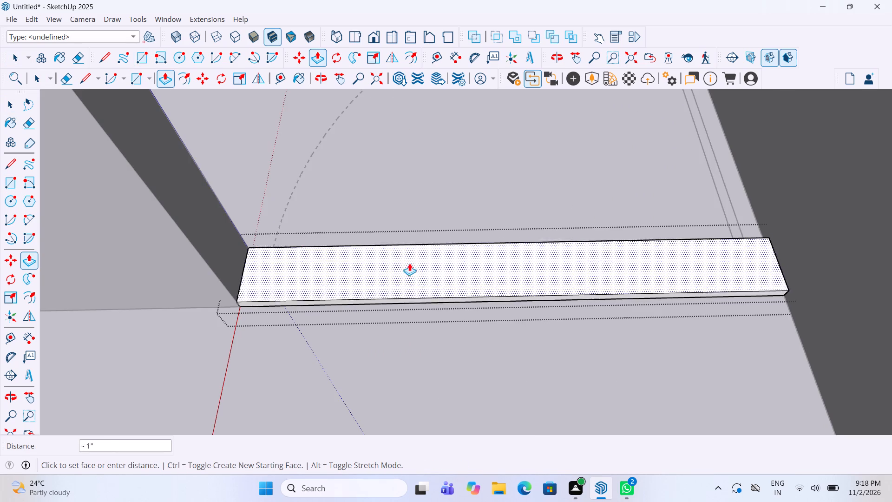
{"action": "scroll", "coordinate": [410, 258], "scroll_direction": "down", "scroll_amount": 20}
{"action": "scroll", "coordinate": [410, 258], "scroll_direction": "down", "scroll_amount": 3}
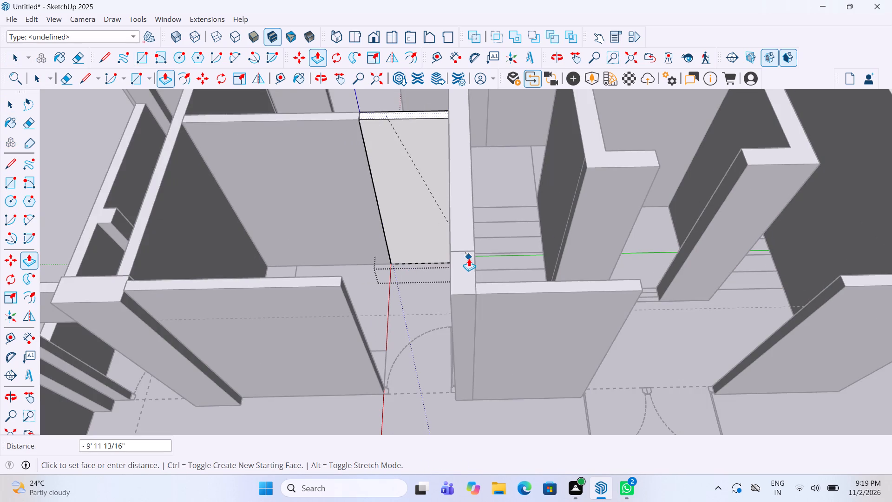
{"action": "left_click", "coordinate": [469, 258]}
{"action": "key", "text": "space"}
{"action": "left_click", "coordinate": [424, 302]}
Place a guide 8' above the bottom edge of the wall panel filling the interior partition's door opening.
{"action": "scroll", "coordinate": [418, 331], "scroll_direction": "down", "scroll_amount": 2}
{"action": "middle_click_drag", "start_coordinate": [431, 339], "coordinate": [446, 328]}
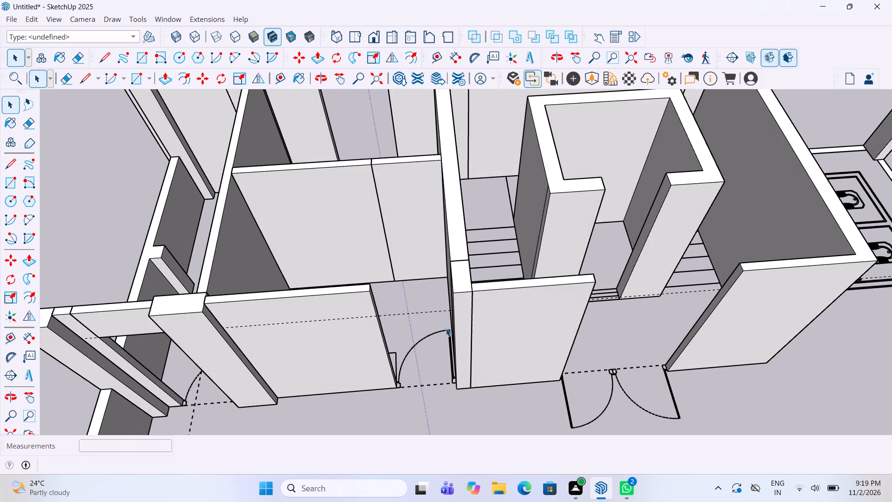
{"action": "scroll", "coordinate": [446, 328], "scroll_direction": "down", "scroll_amount": 7}
{"action": "scroll", "coordinate": [468, 238], "scroll_direction": "up", "scroll_amount": 5}
{"action": "scroll", "coordinate": [392, 301], "scroll_direction": "up", "scroll_amount": 4}
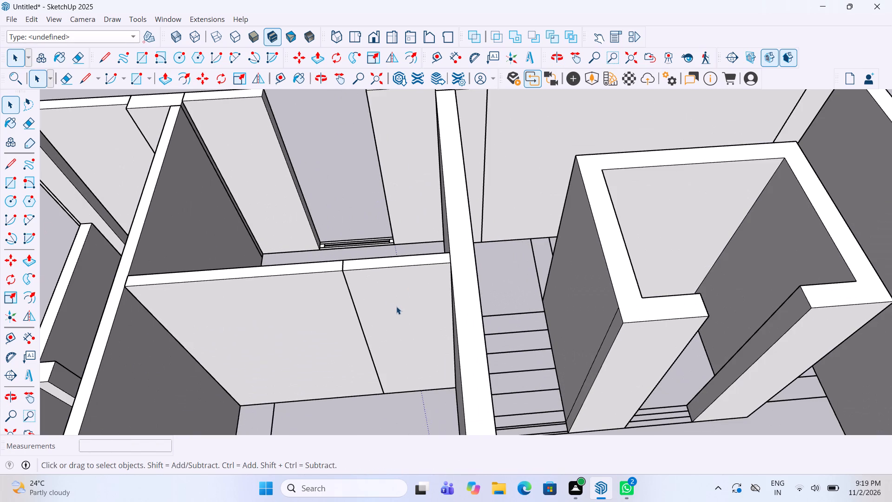
{"action": "left_click", "coordinate": [396, 306]}
{"action": "middle_click_drag", "start_coordinate": [436, 281], "coordinate": [440, 258]}
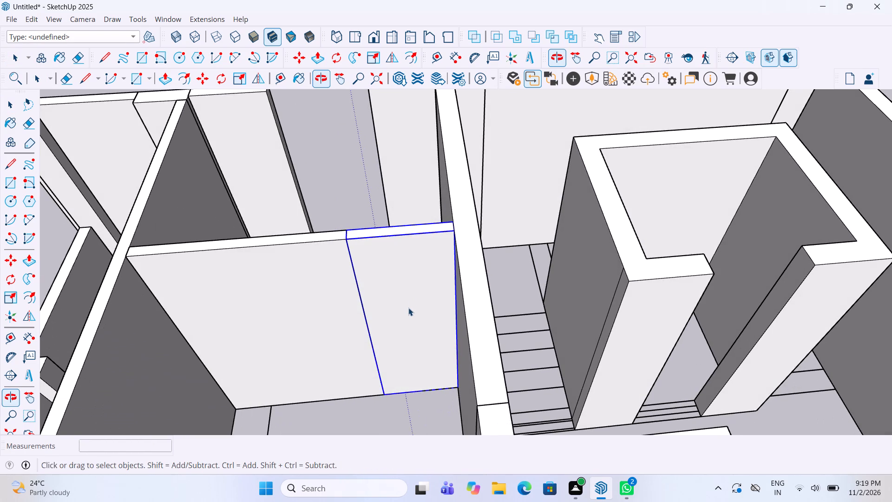
{"action": "left_click", "coordinate": [408, 314]}
{"action": "left_click", "coordinate": [391, 401]}
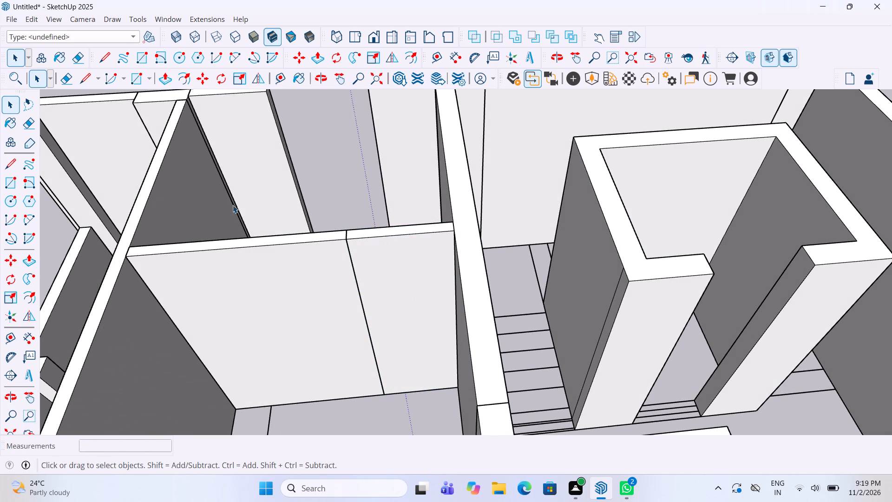
{"action": "left_click", "coordinate": [13, 337]}
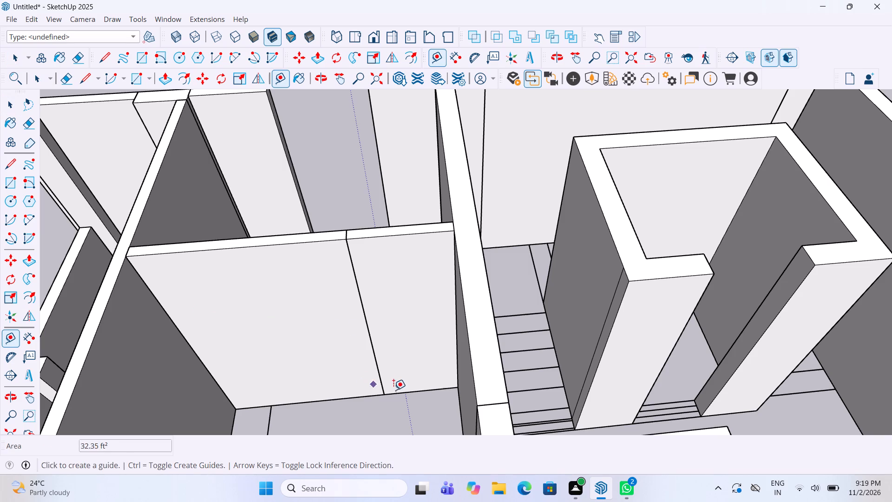
{"action": "left_click", "coordinate": [394, 393]}
{"action": "type", "text": "8'"}
{"action": "key", "text": "Return"}
{"action": "key", "text": "space"}
Inside the interior panel's group, draw an 8' by about 3' 3/8" rectangle from the guide down to the opposite bottom corner.
{"action": "double_click", "coordinate": [408, 352]}
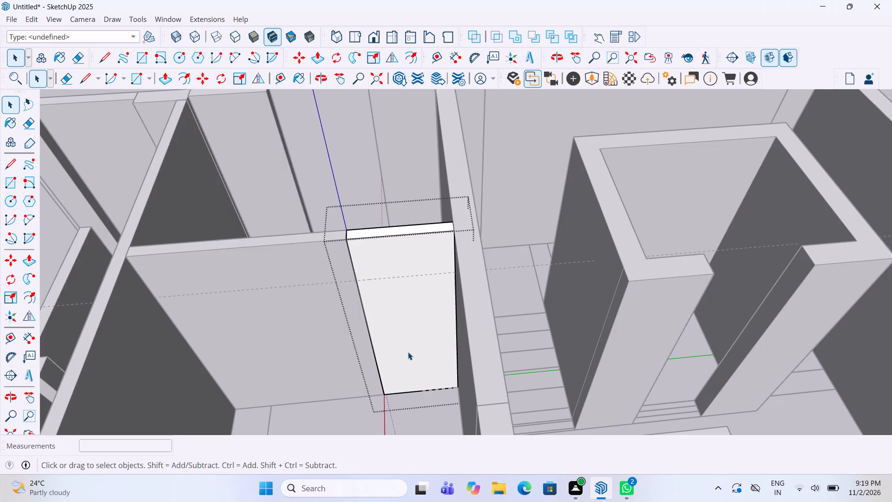
{"action": "left_click", "coordinate": [10, 185]}
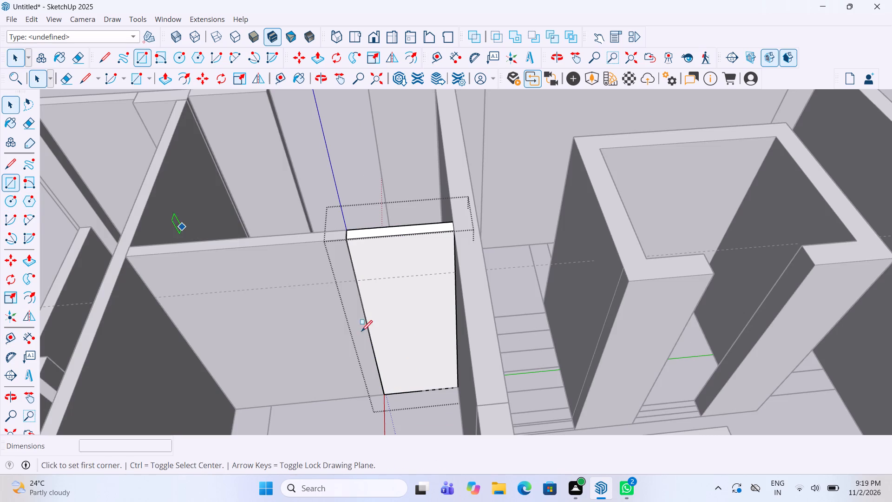
{"action": "middle_click_drag", "start_coordinate": [409, 331], "coordinate": [475, 289]}
{"action": "scroll", "coordinate": [476, 277], "scroll_direction": "up", "scroll_amount": 1}
{"action": "scroll", "coordinate": [514, 225], "scroll_direction": "up", "scroll_amount": 3}
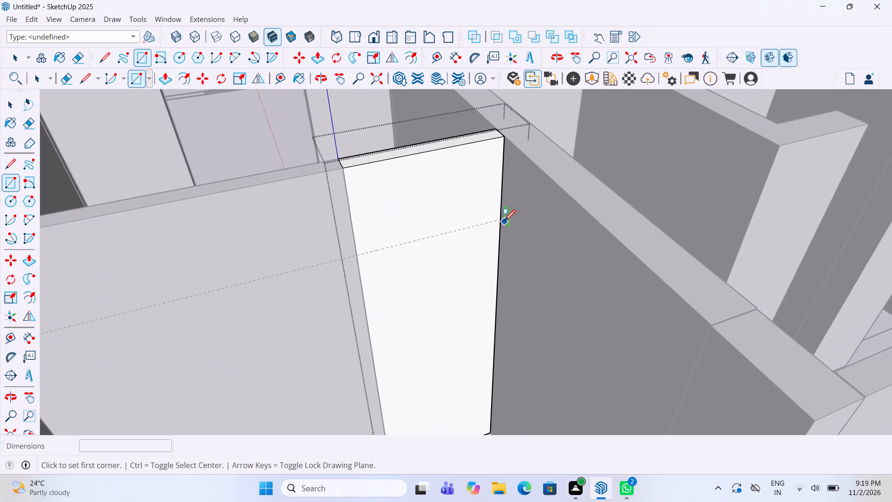
{"action": "left_click", "coordinate": [498, 218]}
{"action": "scroll", "coordinate": [498, 219], "scroll_direction": "down", "scroll_amount": 4}
{"action": "middle_click_drag", "start_coordinate": [497, 241], "coordinate": [388, 368]}
{"action": "middle_click_drag", "start_coordinate": [397, 376], "coordinate": [419, 329]}
{"action": "scroll", "coordinate": [399, 355], "scroll_direction": "up", "scroll_amount": 4}
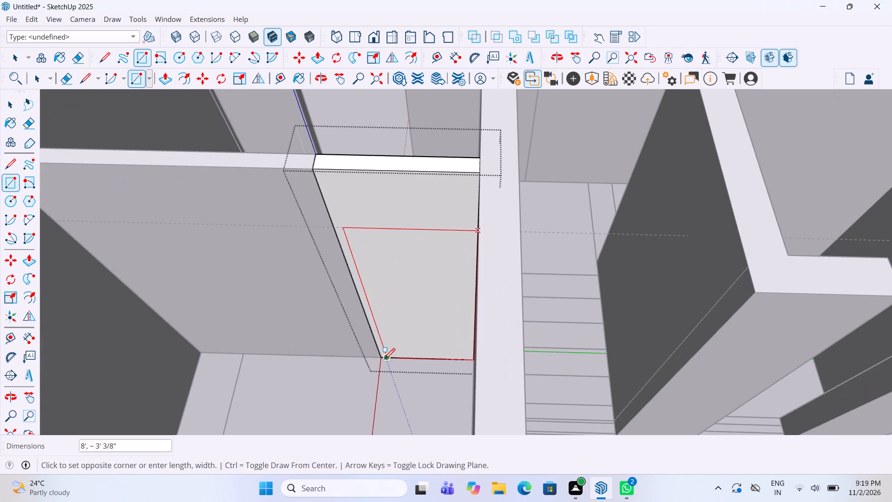
{"action": "left_click", "coordinate": [383, 358]}
{"action": "key", "text": "space"}
Push the interior panel's lower rectangle through the wall thickness to cut the door opening, and close the group.
{"action": "key", "text": "p"}
{"action": "left_click", "coordinate": [414, 325]}
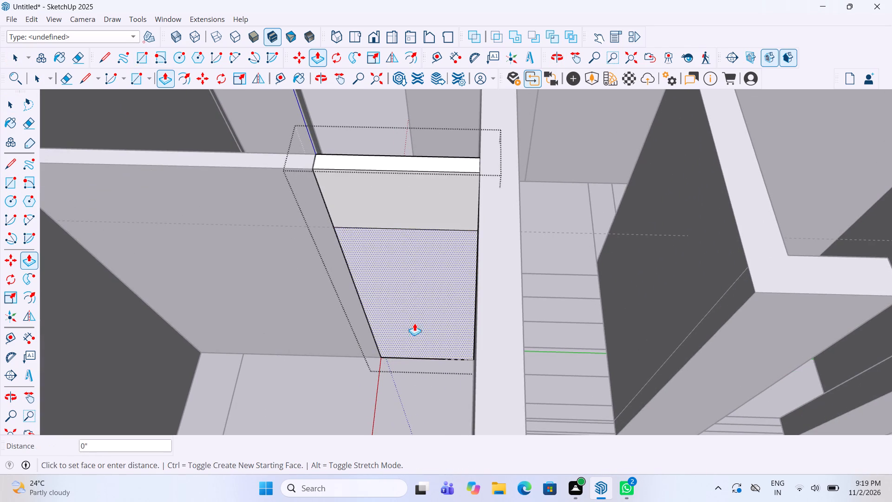
{"action": "left_click", "coordinate": [432, 265]}
{"action": "key", "text": "space"}
{"action": "left_click", "coordinate": [417, 403]}
Draw a rectangle about 6' by 4 1/2" across the double-door opening in the staircase block's front wall.
{"action": "scroll", "coordinate": [449, 347], "scroll_direction": "down", "scroll_amount": 5}
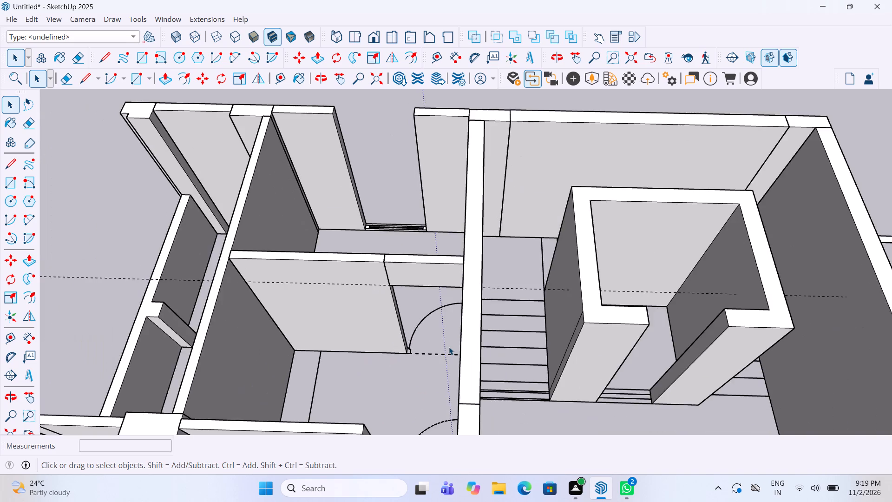
{"action": "scroll", "coordinate": [439, 335], "scroll_direction": "down", "scroll_amount": 10}
{"action": "middle_click_drag", "start_coordinate": [538, 340], "coordinate": [549, 350]}
{"action": "scroll", "coordinate": [563, 386], "scroll_direction": "up", "scroll_amount": 1}
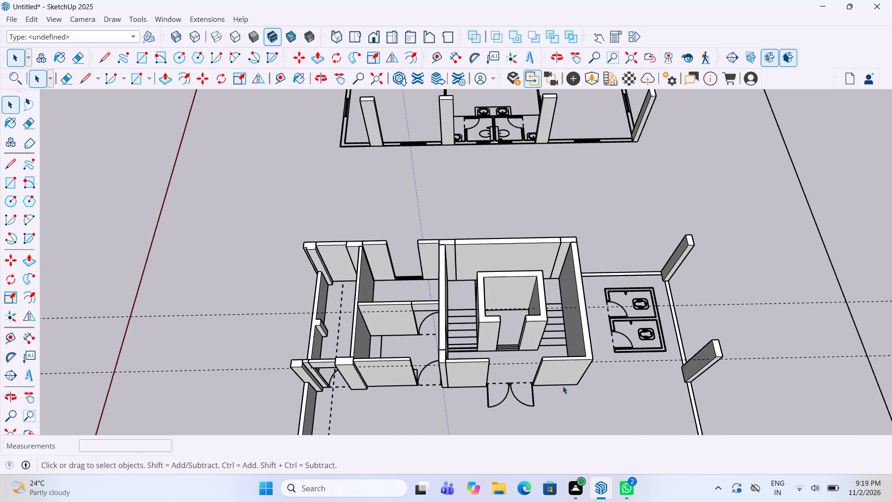
{"action": "middle_click_drag", "start_coordinate": [563, 386], "coordinate": [559, 376]}
{"action": "scroll", "coordinate": [406, 341], "scroll_direction": "down", "scroll_amount": 5}
{"action": "scroll", "coordinate": [540, 360], "scroll_direction": "up", "scroll_amount": 5}
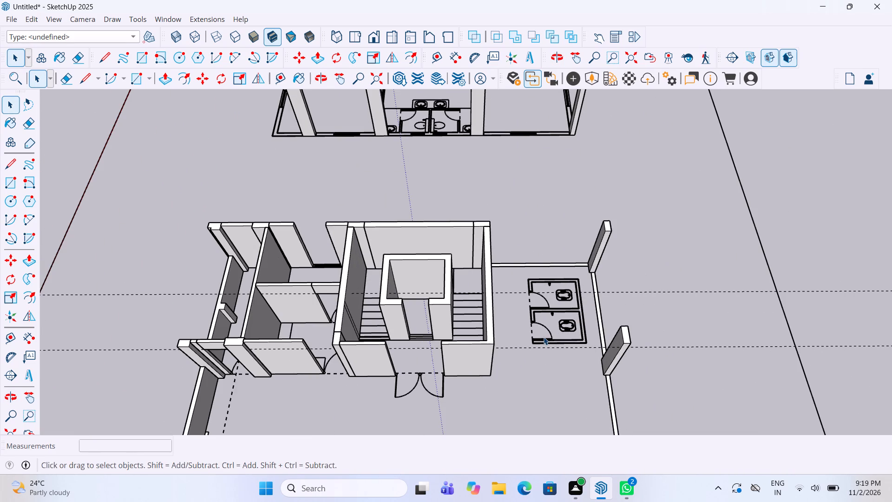
{"action": "scroll", "coordinate": [434, 358], "scroll_direction": "up", "scroll_amount": 8}
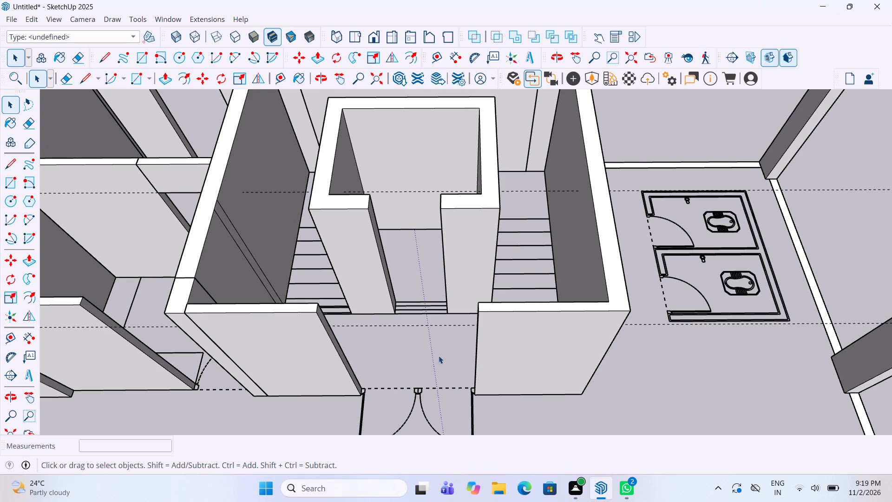
{"action": "left_click", "coordinate": [5, 178]}
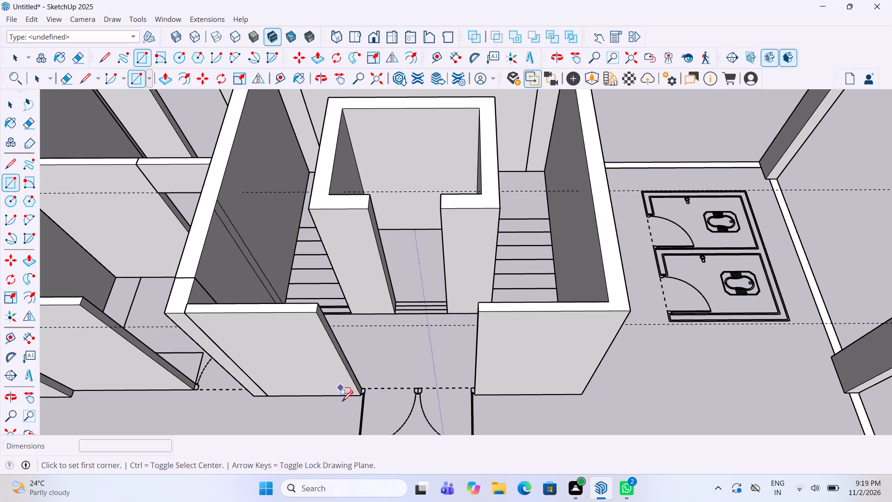
{"action": "scroll", "coordinate": [344, 405], "scroll_direction": "up", "scroll_amount": 8}
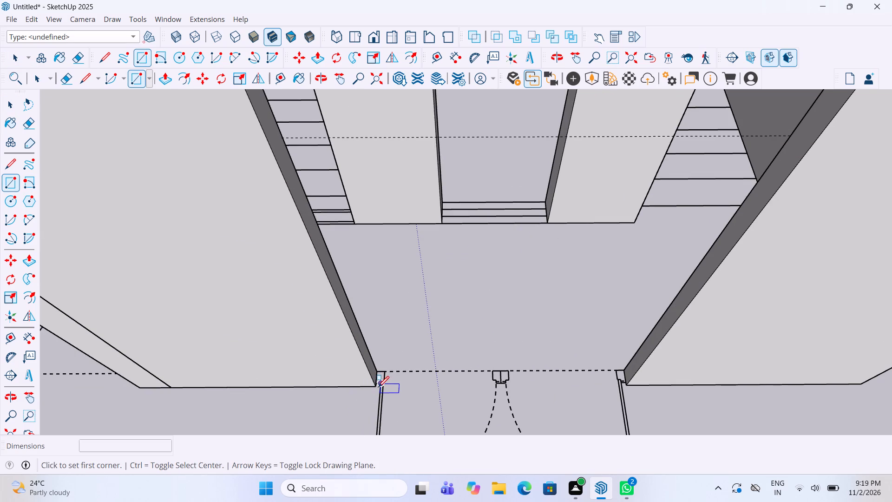
{"action": "scroll", "coordinate": [375, 388], "scroll_direction": "up", "scroll_amount": 3}
{"action": "left_click", "coordinate": [379, 361]}
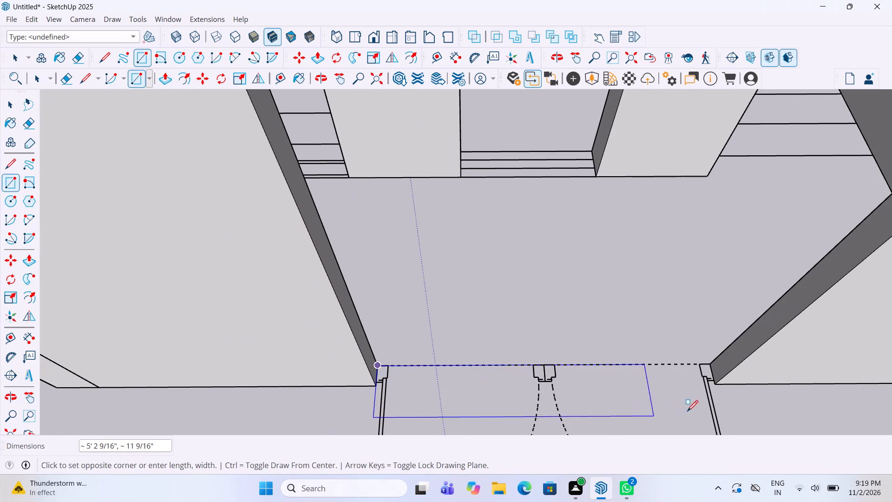
{"action": "left_click", "coordinate": [715, 386]}
{"action": "key", "text": "space"}
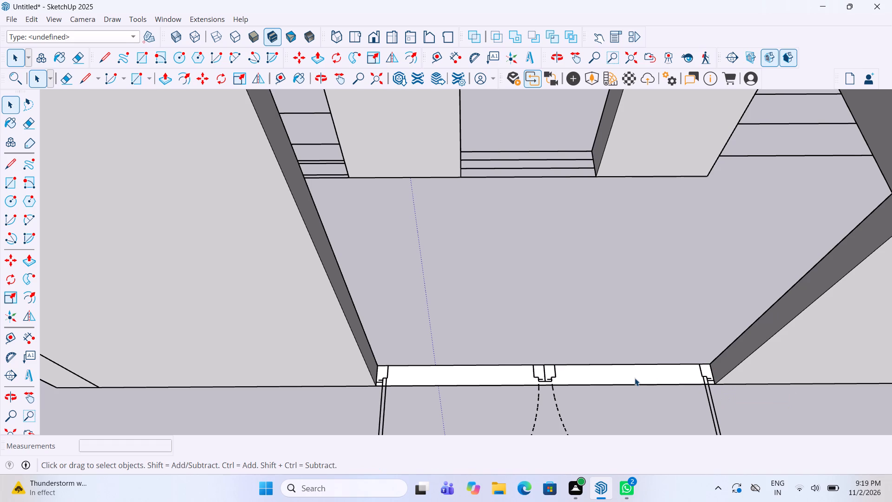
Make a group of the new rectangle face across the double-door opening.
{"action": "left_click", "coordinate": [627, 378]}
{"action": "right_click", "coordinate": [627, 378]}
{"action": "left_click", "coordinate": [676, 253]}
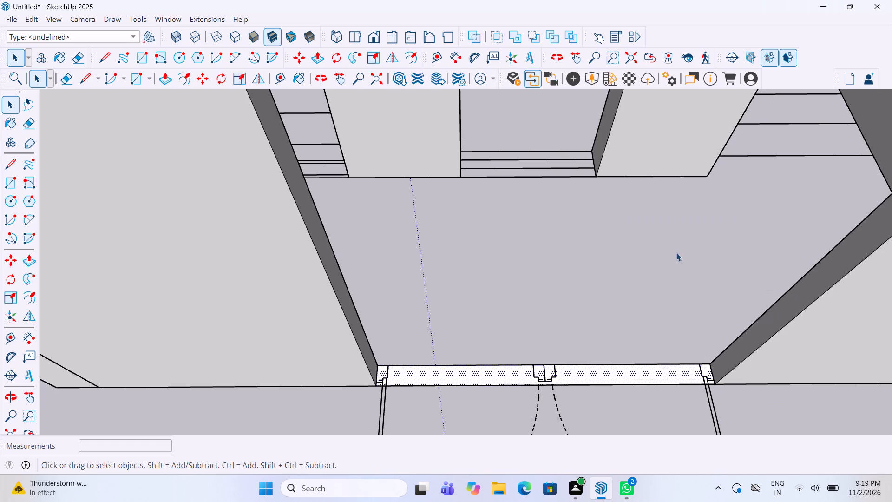
Push/Pull the double-door opening's face up 10' to the top of the adjacent walls inside its group, and close the group.
{"action": "double_click", "coordinate": [616, 370]}
{"action": "key", "text": "p"}
{"action": "left_click", "coordinate": [616, 371]}
{"action": "scroll", "coordinate": [615, 357], "scroll_direction": "down", "scroll_amount": 19}
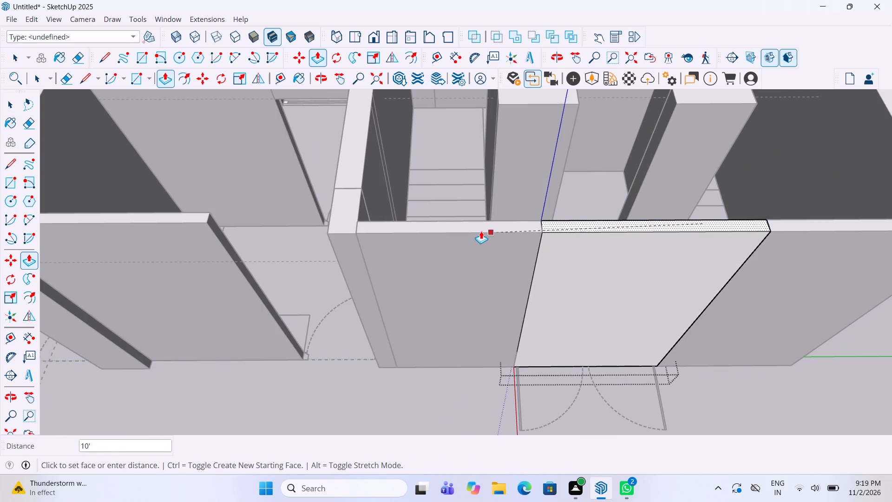
{"action": "left_click", "coordinate": [481, 231]}
{"action": "key", "text": "space"}
{"action": "left_click", "coordinate": [476, 382]}
Place a guide 8' above the bottom edge of the wall panel across the double-door opening.
{"action": "scroll", "coordinate": [386, 366], "scroll_direction": "down", "scroll_amount": 4}
{"action": "scroll", "coordinate": [592, 317], "scroll_direction": "up", "scroll_amount": 3}
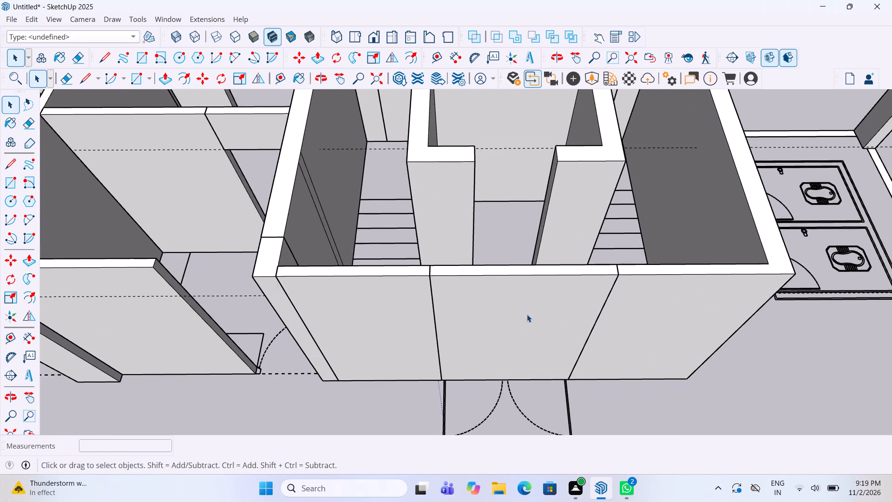
{"action": "double_click", "coordinate": [527, 314]}
{"action": "left_click", "coordinate": [365, 403]}
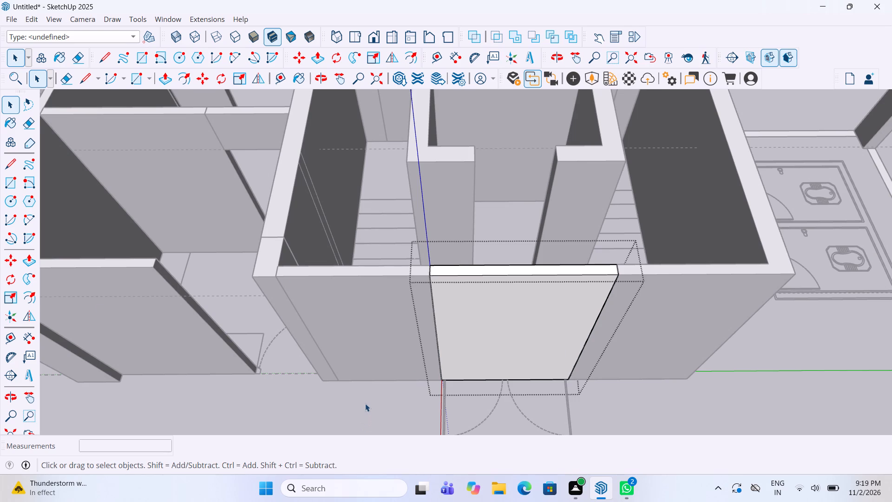
{"action": "left_click", "coordinate": [11, 297]}
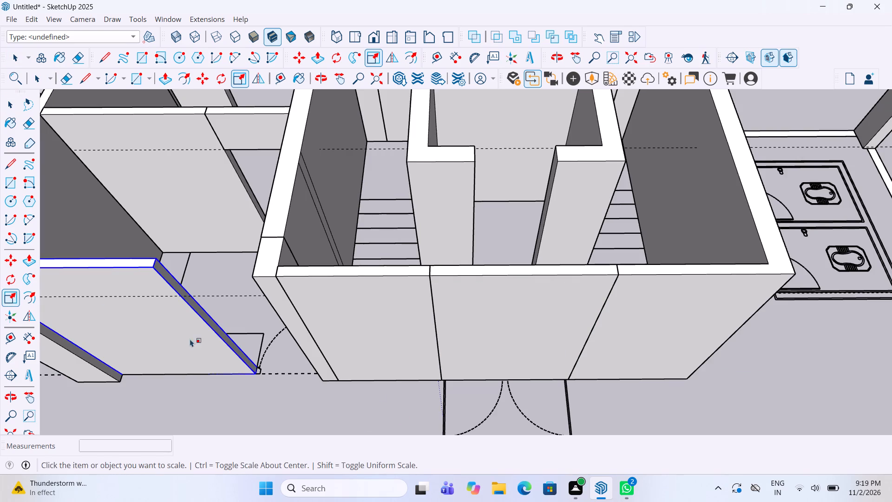
{"action": "left_click", "coordinate": [11, 330]}
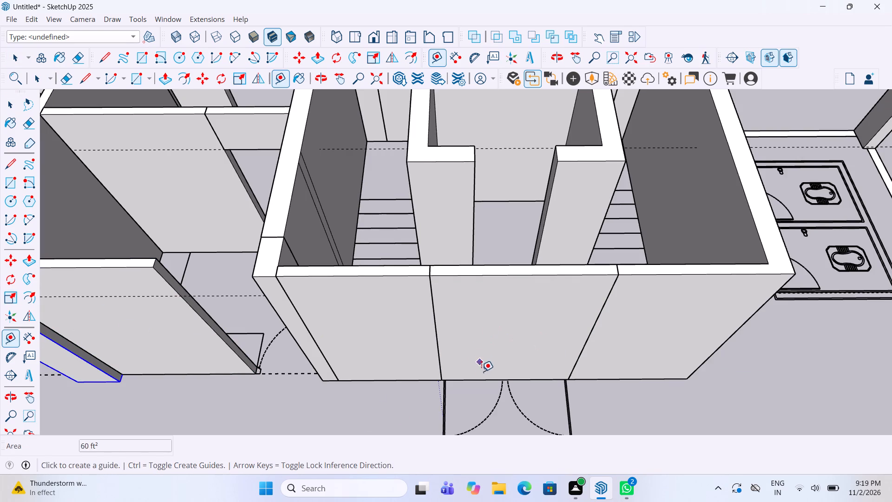
{"action": "left_click", "coordinate": [479, 380]}
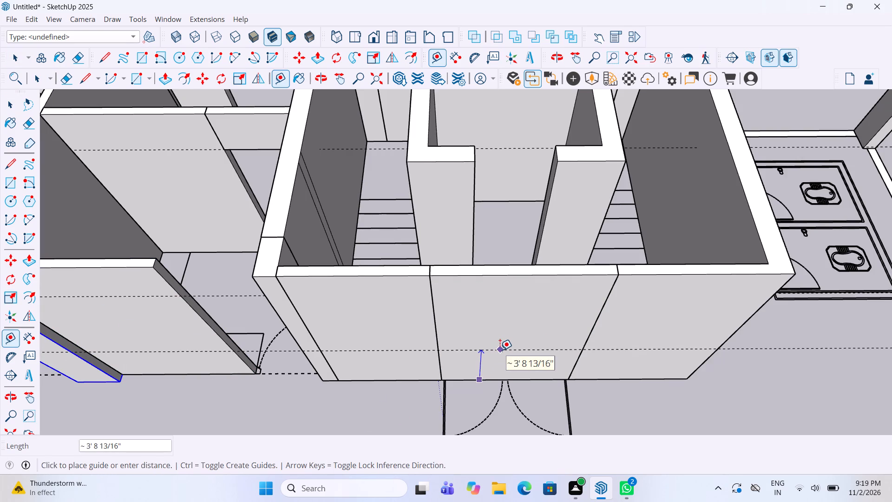
{"action": "type", "text": "8'"}
{"action": "key", "text": "Return"}
{"action": "key", "text": "space"}
Inside the double-door panel's group, draw an 8' by 6' rectangle from the guide down to the opposite bottom corner.
{"action": "left_click", "coordinate": [500, 350]}
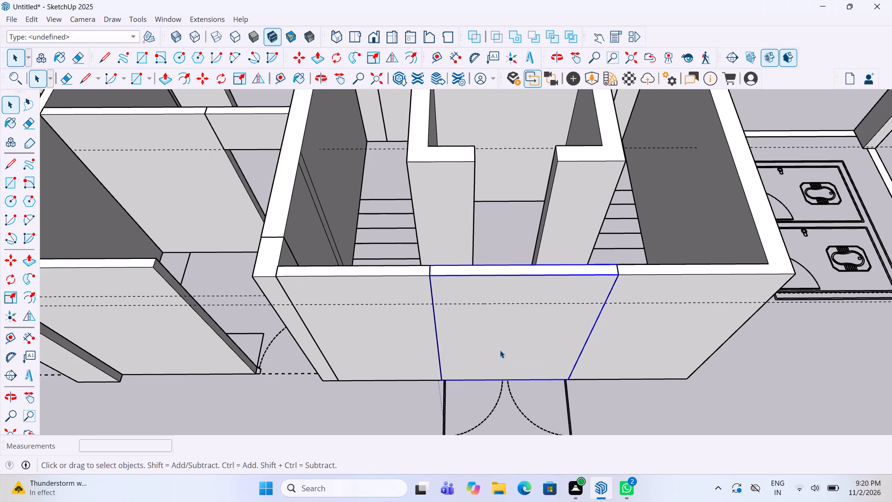
{"action": "double_click", "coordinate": [500, 350]}
{"action": "left_click", "coordinate": [11, 184]}
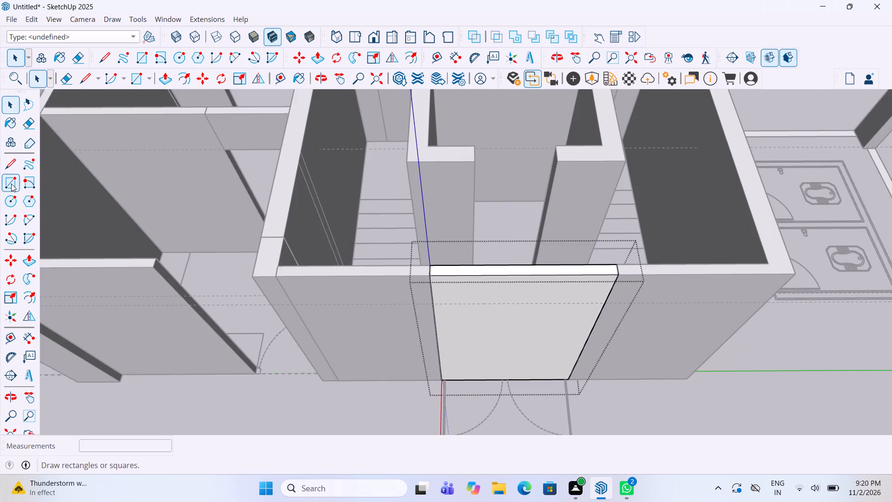
{"action": "left_click", "coordinate": [609, 302]}
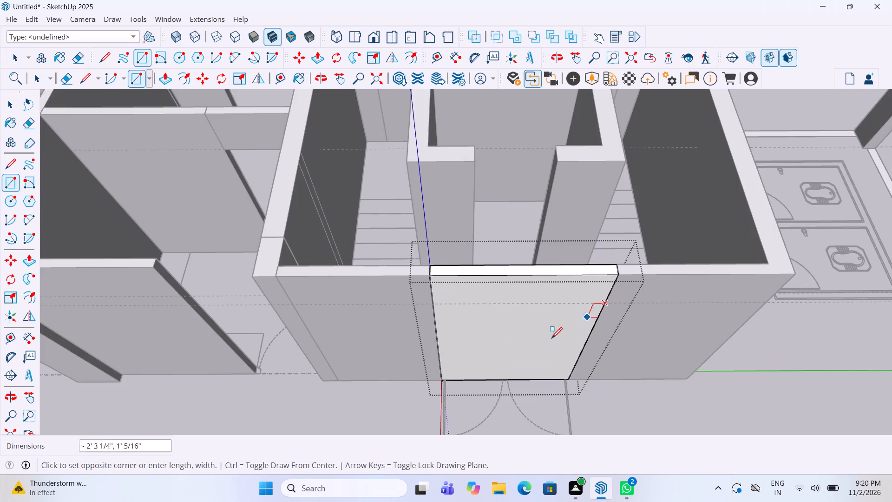
{"action": "left_click", "coordinate": [442, 381]}
Push the double-door panel's lower face back 4 1/2" through the wall to cut the opening, and close the group.
{"action": "key", "text": "p"}
{"action": "left_click", "coordinate": [485, 338]}
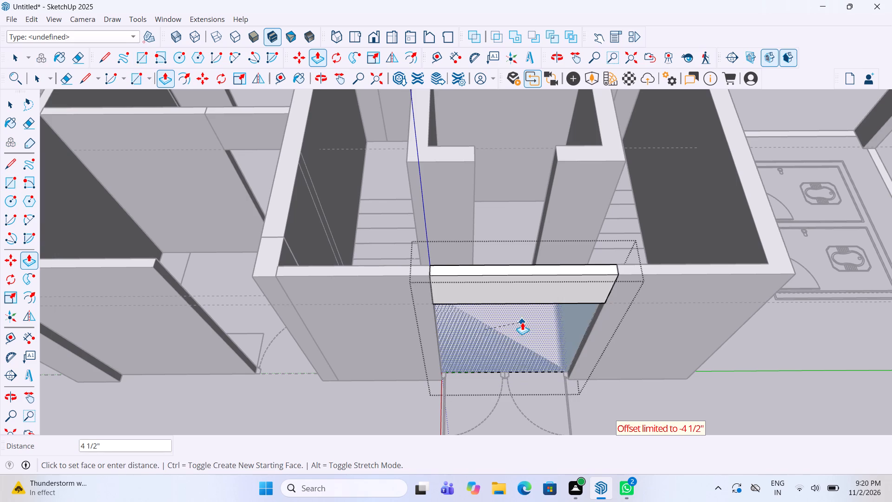
{"action": "left_click", "coordinate": [522, 322]}
{"action": "key", "text": "space"}
{"action": "left_click", "coordinate": [533, 363]}
Draw a 1' 11" by 6" rectangle over the short front wall beside the door of the toilet cubicle nearest the end boundary wall.
{"action": "scroll", "coordinate": [502, 383], "scroll_direction": "down", "scroll_amount": 5}
{"action": "middle_click_drag", "start_coordinate": [493, 269], "coordinate": [510, 283]}
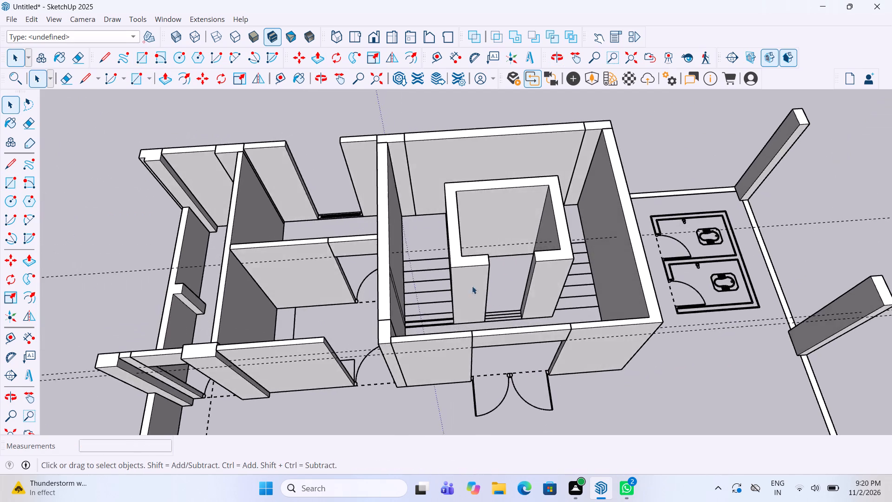
{"action": "scroll", "coordinate": [431, 313], "scroll_direction": "down", "scroll_amount": 9}
{"action": "scroll", "coordinate": [617, 306], "scroll_direction": "up", "scroll_amount": 4}
{"action": "scroll", "coordinate": [551, 239], "scroll_direction": "up", "scroll_amount": 9}
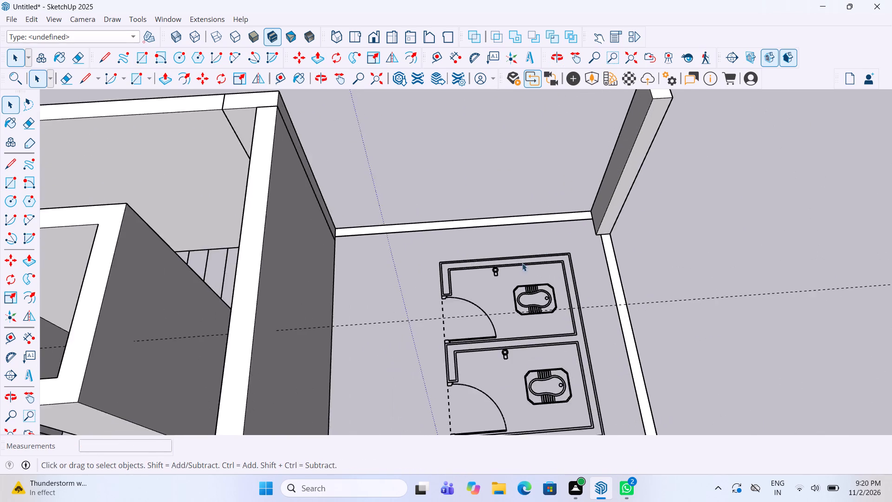
{"action": "scroll", "coordinate": [517, 266], "scroll_direction": "down", "scroll_amount": 1}
{"action": "middle_click_drag", "start_coordinate": [455, 287], "coordinate": [749, 302]}
{"action": "scroll", "coordinate": [495, 179], "scroll_direction": "up", "scroll_amount": 2}
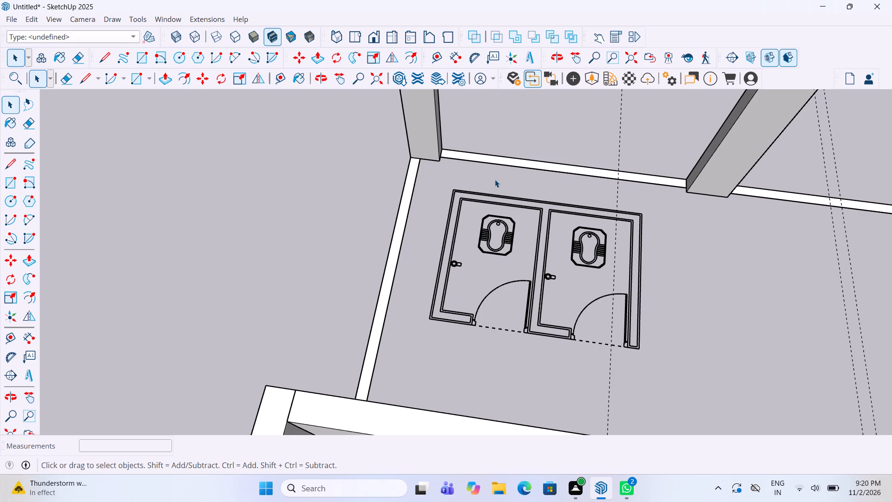
{"action": "left_click", "coordinate": [9, 189]}
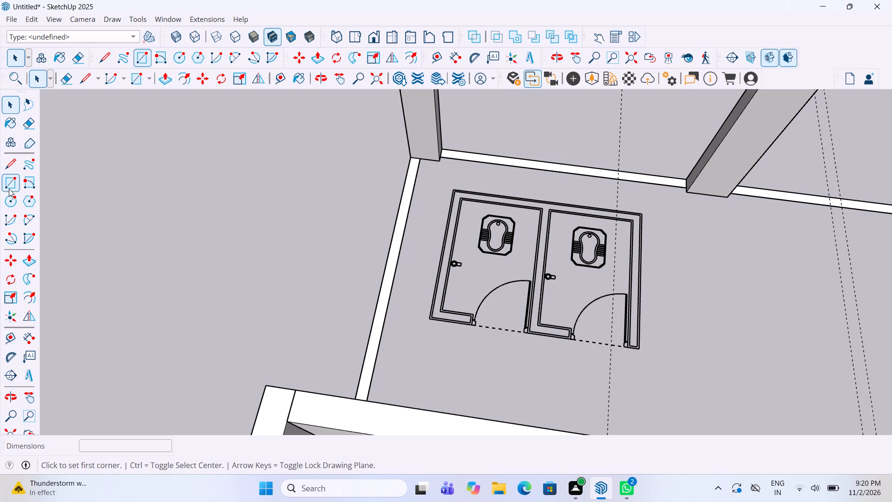
{"action": "scroll", "coordinate": [509, 304], "scroll_direction": "up", "scroll_amount": 8}
{"action": "scroll", "coordinate": [453, 337], "scroll_direction": "up", "scroll_amount": 4}
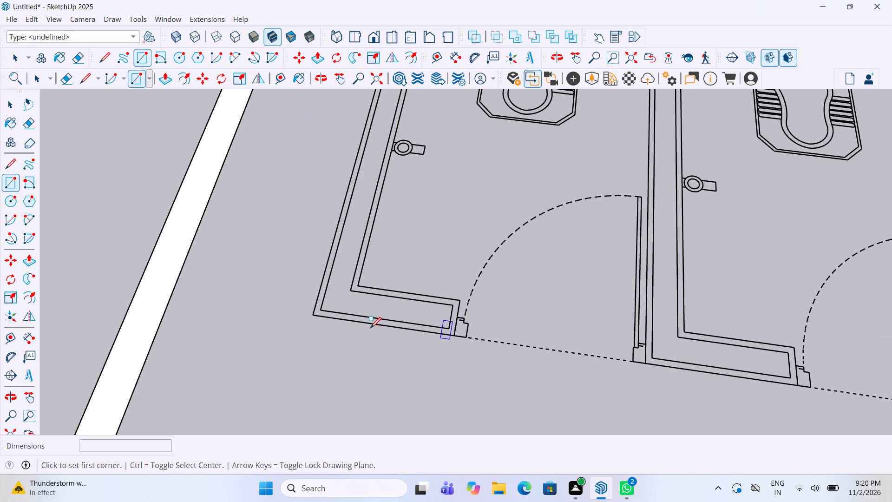
{"action": "left_click", "coordinate": [314, 317]}
{"action": "left_click", "coordinate": [458, 302]}
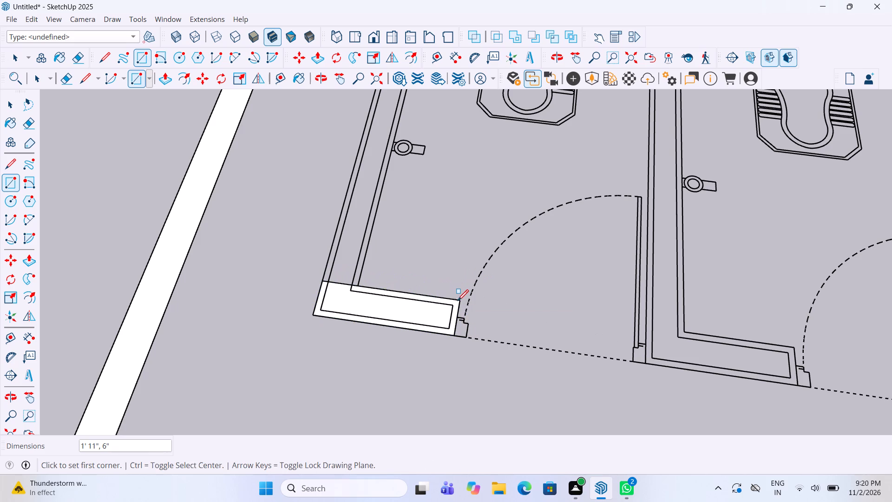
Draw a 6" by 5' 10" rectangle over the toilet block's side wall nearest the end boundary wall.
{"action": "left_click", "coordinate": [322, 279]}
{"action": "scroll", "coordinate": [407, 382], "scroll_direction": "down", "scroll_amount": 9}
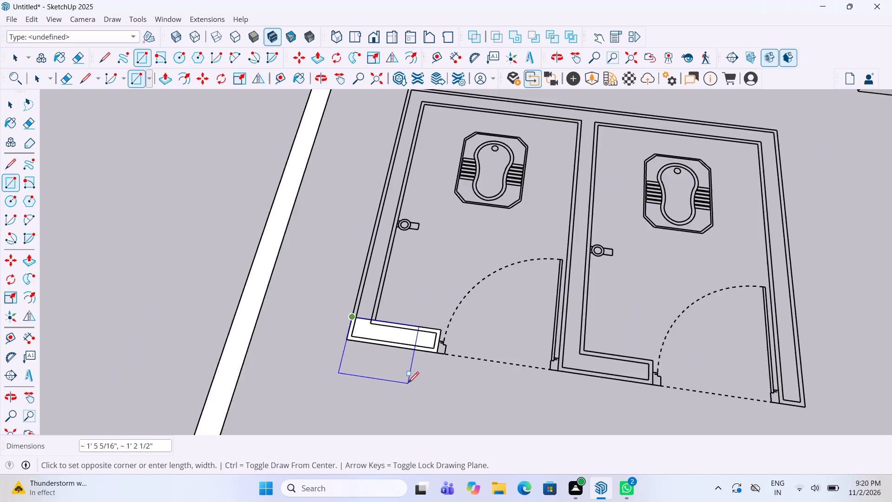
{"action": "scroll", "coordinate": [408, 384], "scroll_direction": "down", "scroll_amount": 2}
{"action": "scroll", "coordinate": [428, 208], "scroll_direction": "up", "scroll_amount": 14}
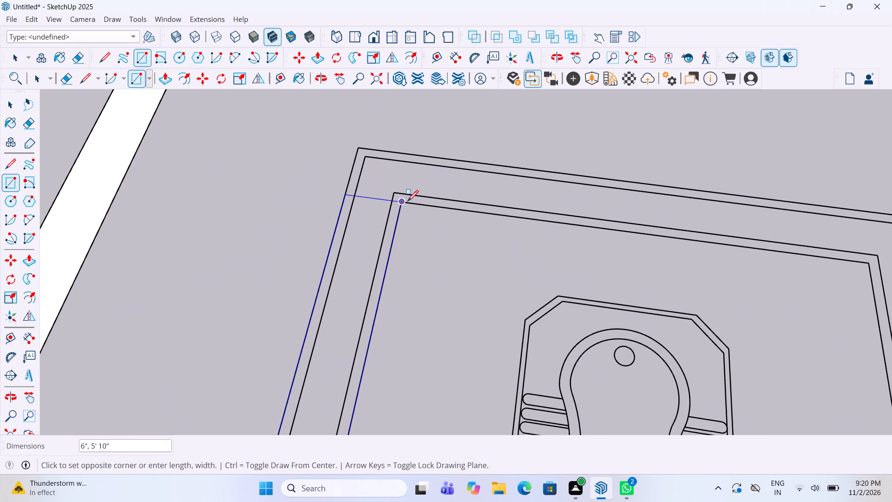
{"action": "left_click", "coordinate": [405, 205]}
Draw an 8' 10" by 6" rectangle over the toilet block's back wall, starting at its outer corner.
{"action": "left_click", "coordinate": [355, 147]}
{"action": "scroll", "coordinate": [355, 147], "scroll_direction": "down", "scroll_amount": 2}
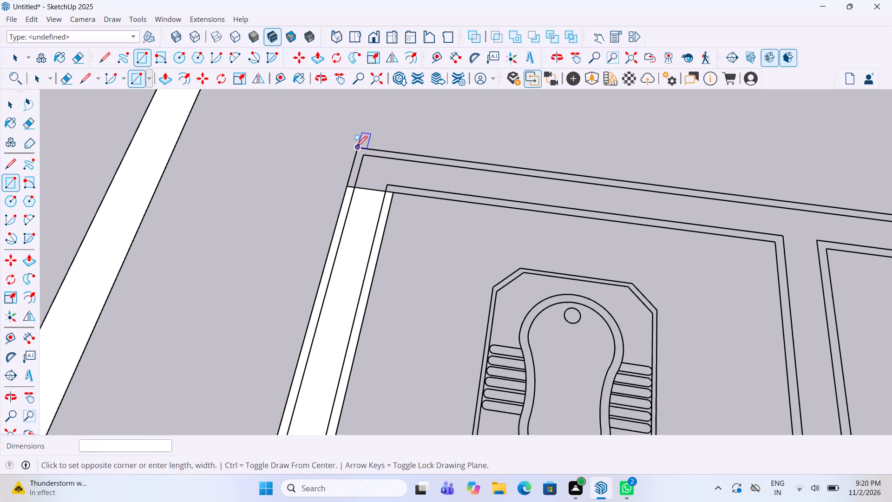
{"action": "scroll", "coordinate": [356, 148], "scroll_direction": "down", "scroll_amount": 1}
{"action": "scroll", "coordinate": [516, 316], "scroll_direction": "down", "scroll_amount": 11}
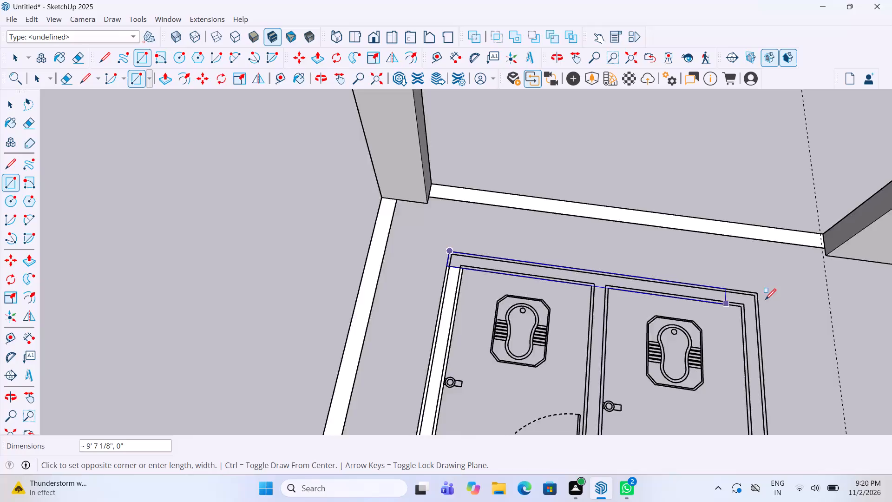
{"action": "scroll", "coordinate": [765, 301], "scroll_direction": "up", "scroll_amount": 9}
{"action": "left_click", "coordinate": [731, 305]}
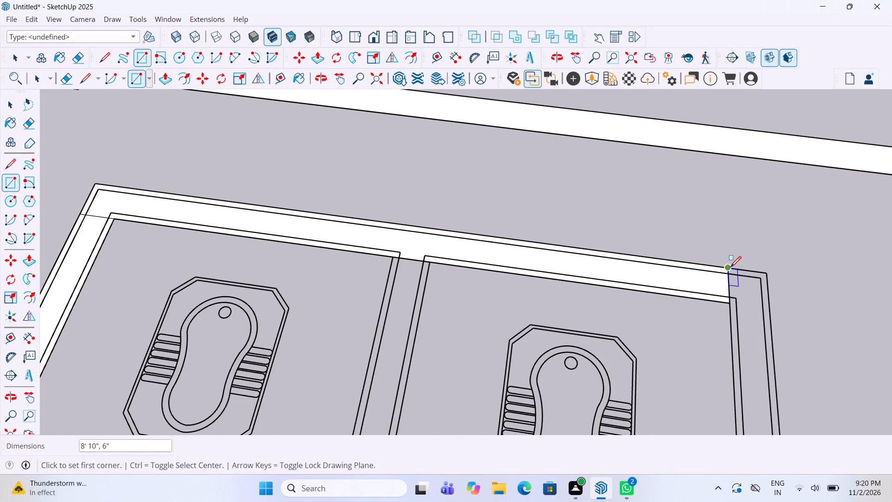
Draw a 6" by 6' 10" rectangle over the toilet block's opposite side wall, from the back wall to the front.
{"action": "left_click", "coordinate": [730, 268]}
{"action": "scroll", "coordinate": [744, 221], "scroll_direction": "down", "scroll_amount": 12}
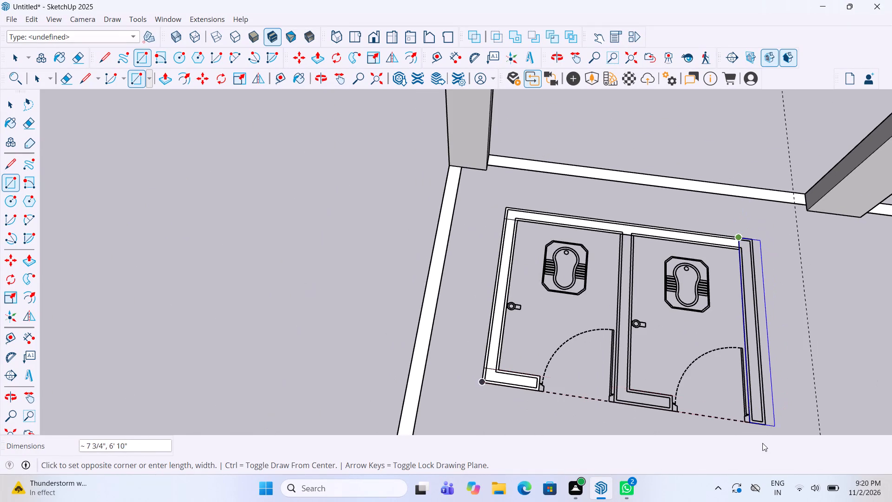
{"action": "scroll", "coordinate": [762, 443], "scroll_direction": "up", "scroll_amount": 10}
{"action": "left_click", "coordinate": [765, 427]}
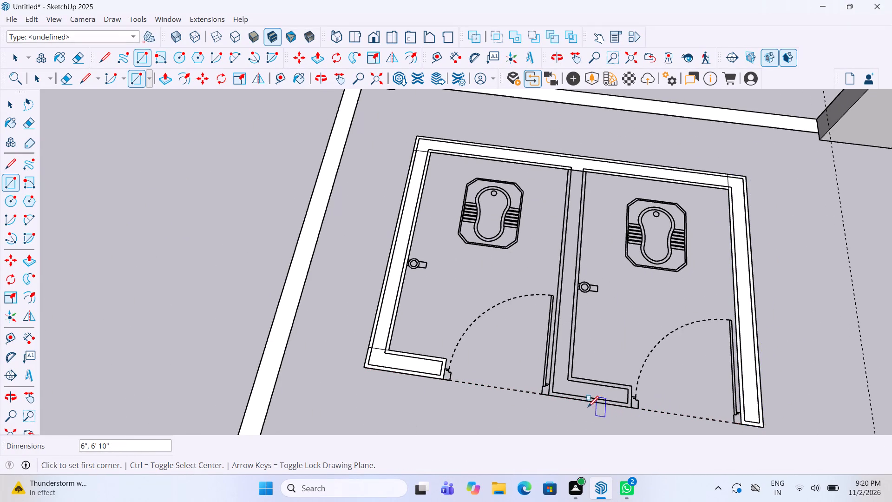
Draw a 1' 11" by 6" rectangle over the short front wall beside the second cubicle's door.
{"action": "scroll", "coordinate": [588, 406], "scroll_direction": "up", "scroll_amount": 4}
{"action": "left_click", "coordinate": [531, 388]}
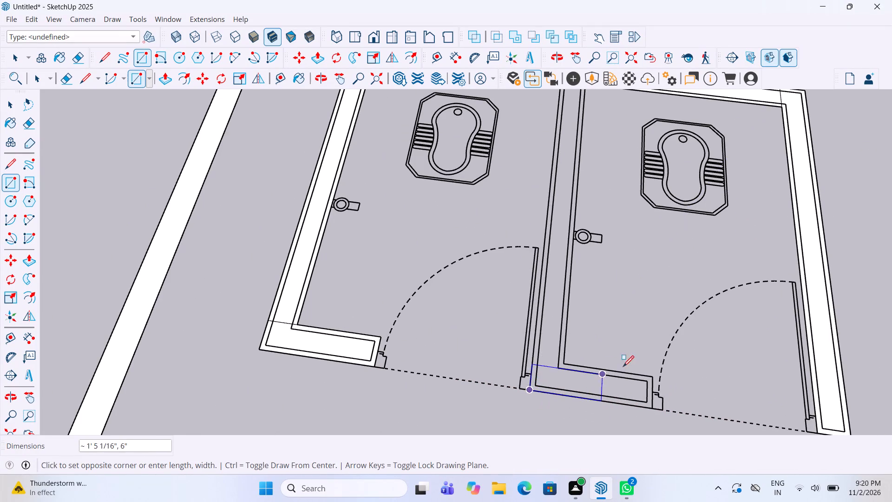
{"action": "left_click", "coordinate": [652, 377]}
Draw a rectangle over the partition between the two cubicles, from the short front wall to the back wall.
{"action": "left_click", "coordinate": [563, 363]}
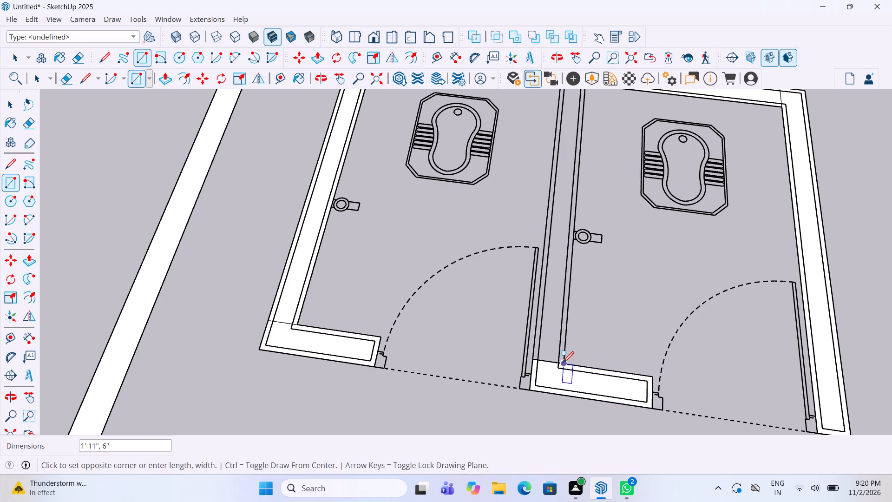
{"action": "scroll", "coordinate": [573, 436], "scroll_direction": "down", "scroll_amount": 14}
{"action": "scroll", "coordinate": [577, 215], "scroll_direction": "up", "scroll_amount": 3}
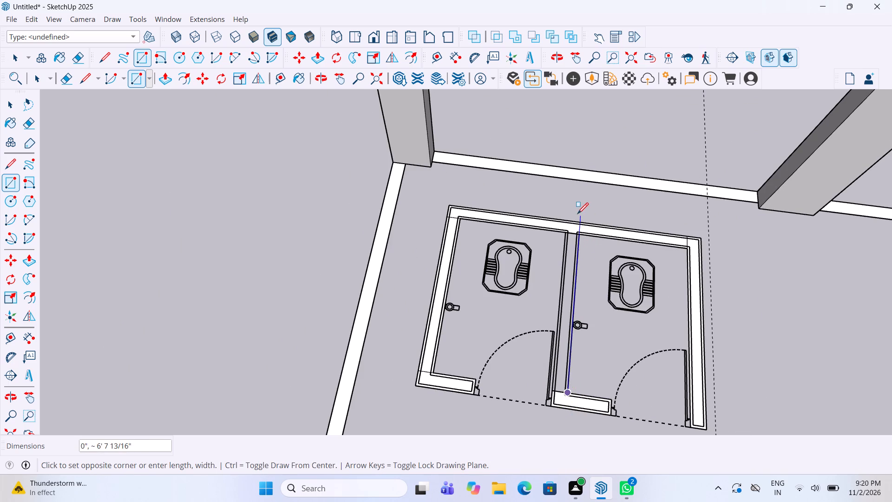
{"action": "scroll", "coordinate": [577, 215], "scroll_direction": "up", "scroll_amount": 10}
{"action": "left_click", "coordinate": [552, 251]}
{"action": "scroll", "coordinate": [558, 242], "scroll_direction": "down", "scroll_amount": 6}
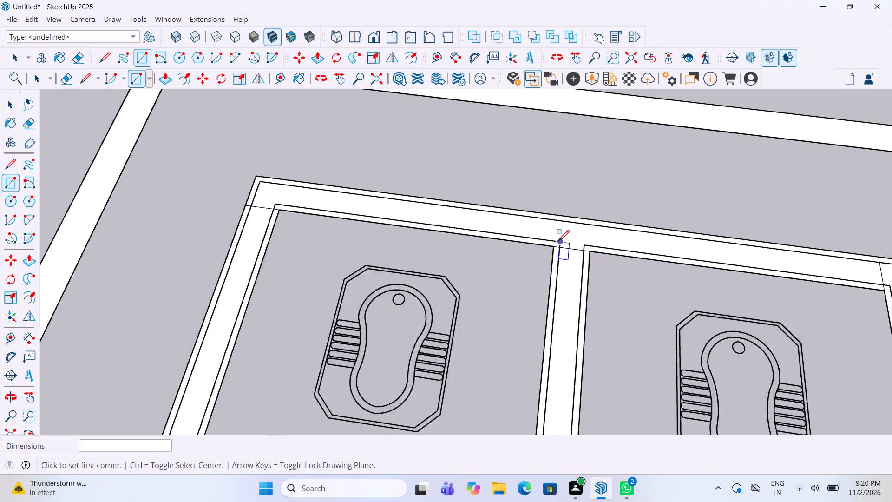
{"action": "scroll", "coordinate": [558, 242], "scroll_direction": "down", "scroll_amount": 5}
{"action": "scroll", "coordinate": [529, 206], "scroll_direction": "down", "scroll_amount": 5}
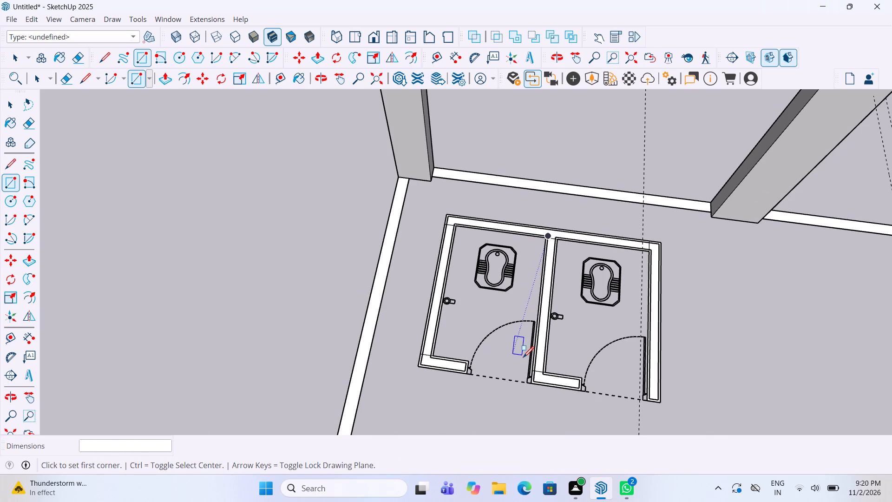
Group the partition face and the second cubicle's short front wall face separately.
{"action": "key", "text": "space"}
{"action": "scroll", "coordinate": [552, 309], "scroll_direction": "up", "scroll_amount": 4}
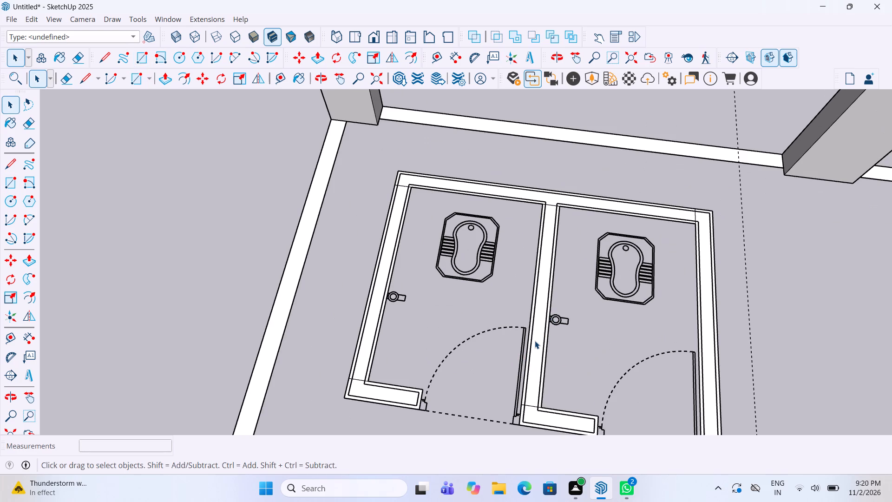
{"action": "left_click", "coordinate": [535, 341]}
{"action": "right_click", "coordinate": [538, 350]}
{"action": "left_click", "coordinate": [592, 225]}
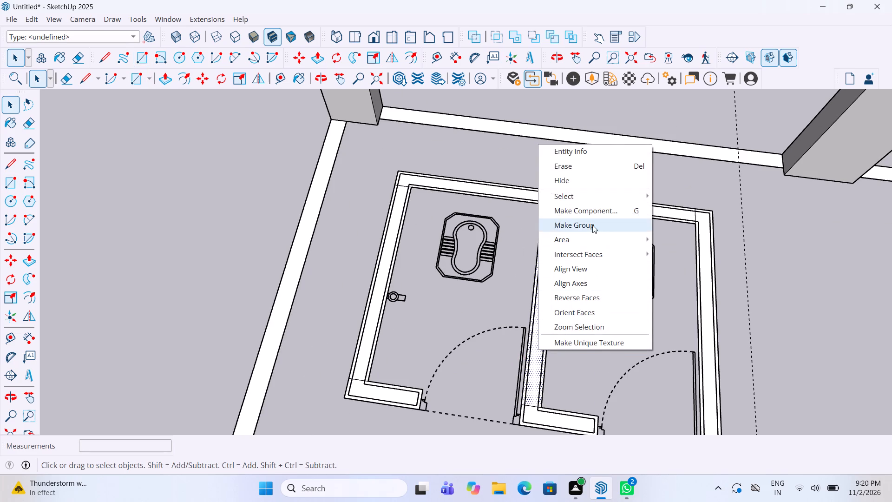
{"action": "left_click", "coordinate": [552, 421]}
{"action": "right_click", "coordinate": [552, 421]}
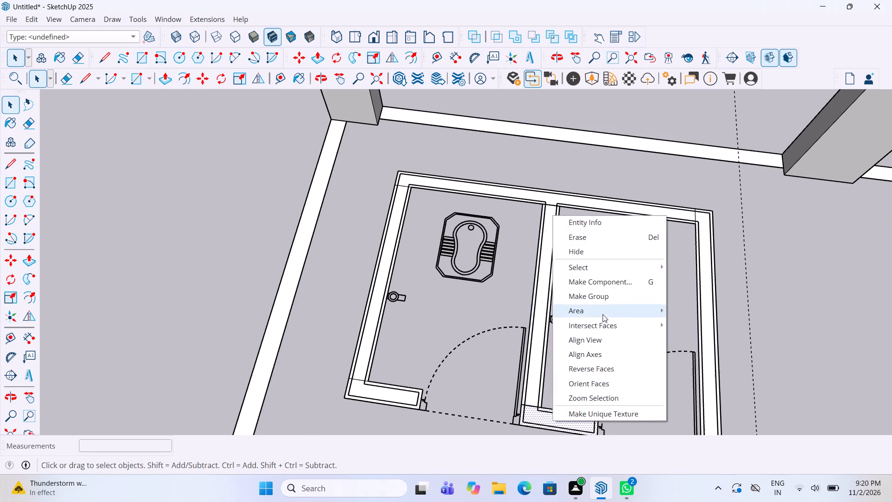
{"action": "left_click", "coordinate": [602, 303]}
Group the toilet block's back wall face and the second cubicle's outer side wall face separately.
{"action": "left_click", "coordinate": [584, 199]}
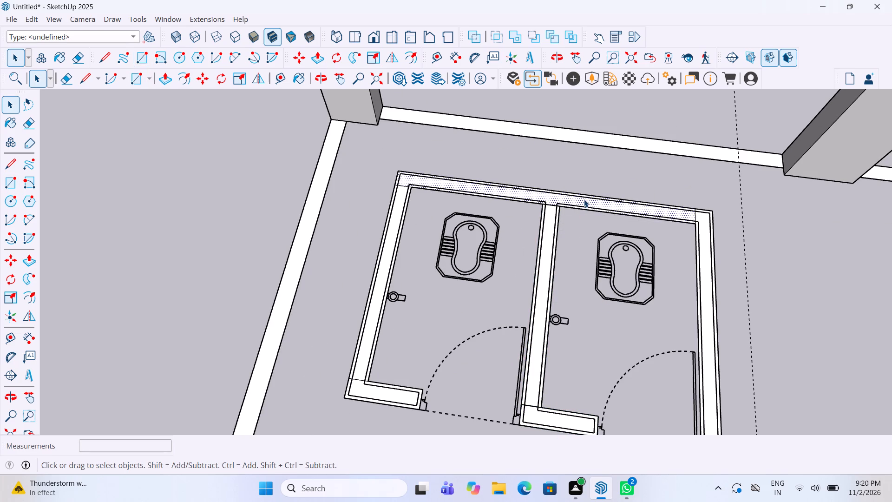
{"action": "right_click", "coordinate": [584, 199]}
{"action": "left_click", "coordinate": [622, 282]}
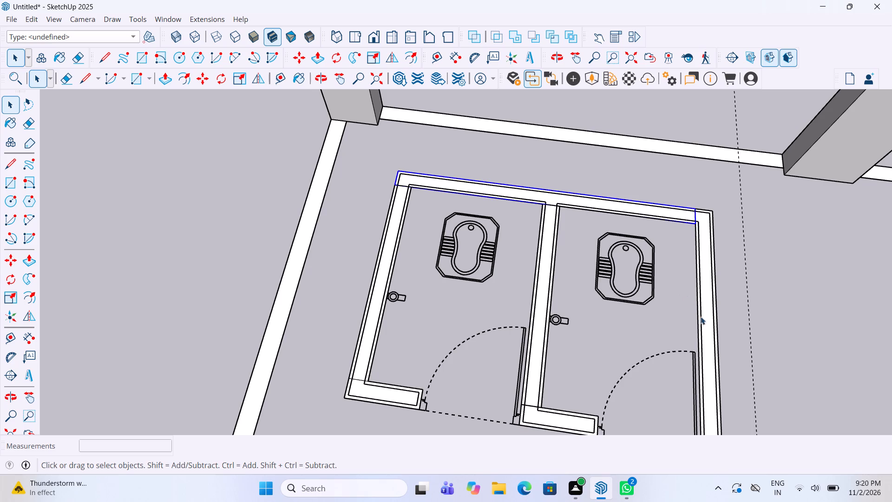
{"action": "left_click", "coordinate": [706, 326]}
{"action": "right_click", "coordinate": [706, 326]}
{"action": "left_click", "coordinate": [748, 207]}
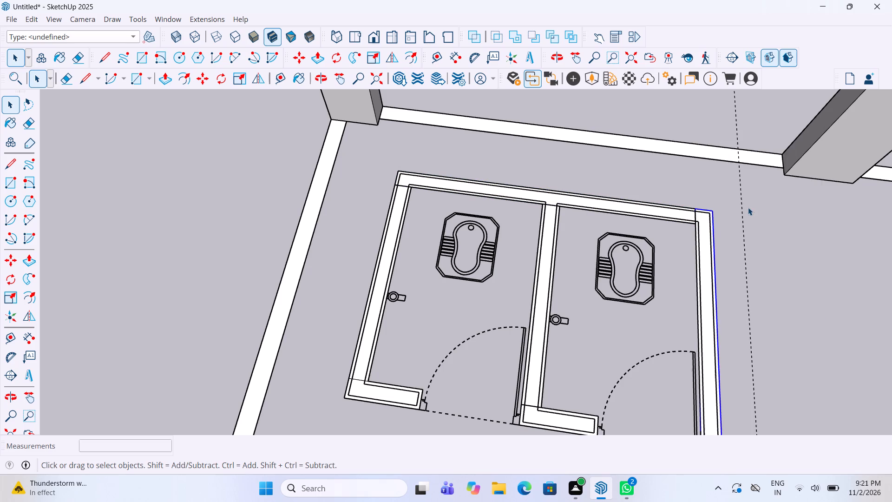
Make separate groups of the first cubicle's short front wall face and its outer side wall face.
{"action": "scroll", "coordinate": [745, 208], "scroll_direction": "down", "scroll_amount": 3}
{"action": "scroll", "coordinate": [725, 362], "scroll_direction": "up", "scroll_amount": 2}
{"action": "left_click", "coordinate": [421, 342]}
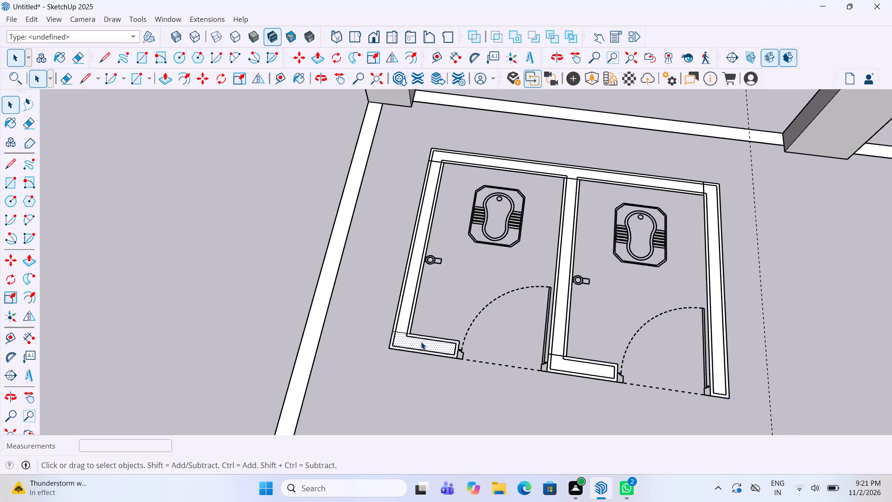
{"action": "right_click", "coordinate": [421, 341]}
{"action": "left_click", "coordinate": [451, 219]}
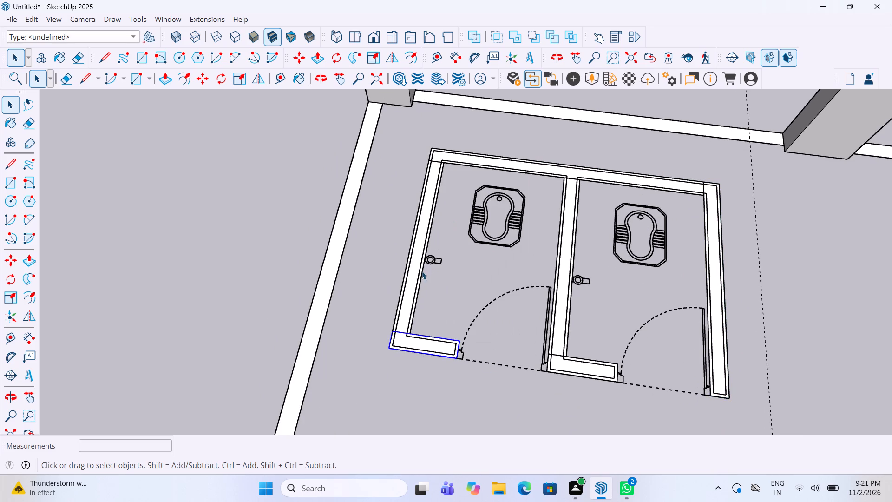
{"action": "left_click", "coordinate": [408, 287]}
{"action": "right_click", "coordinate": [408, 287]}
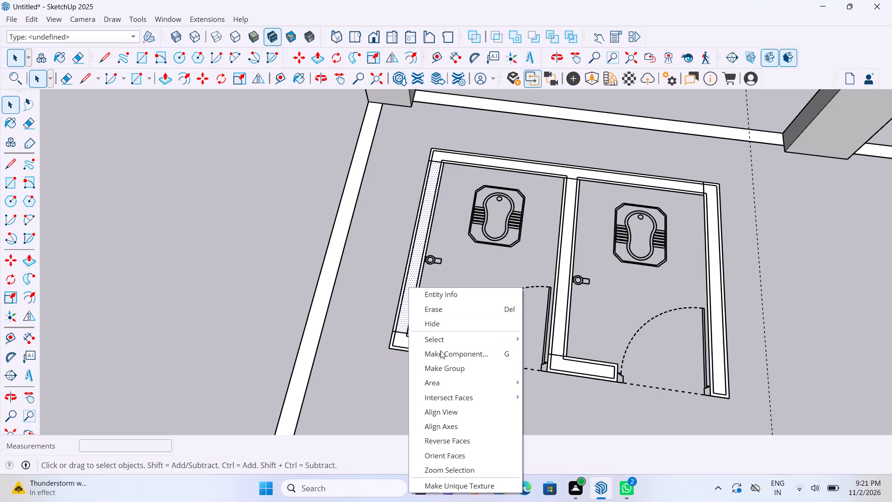
{"action": "left_click", "coordinate": [446, 369]}
Inside its group, pull the first cubicle's short front wall up 10', and close the group.
{"action": "left_click", "coordinate": [426, 342]}
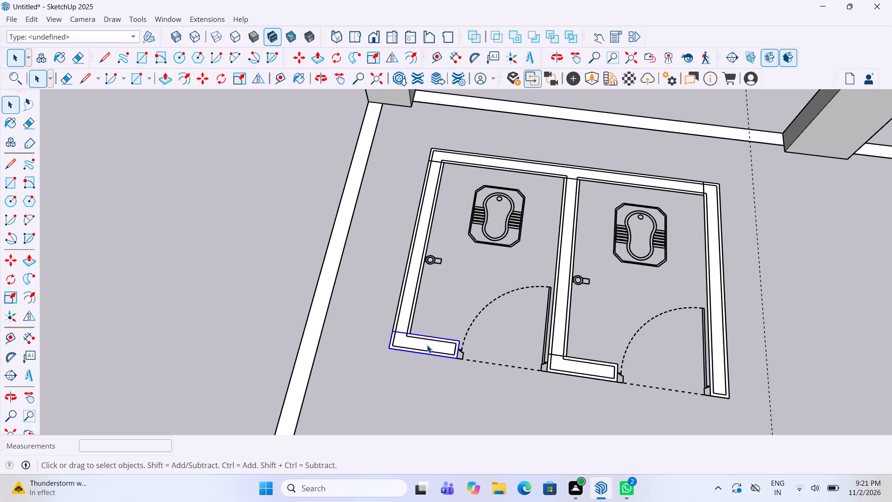
{"action": "double_click", "coordinate": [428, 346]}
{"action": "key", "text": "p"}
{"action": "double_click", "coordinate": [431, 344]}
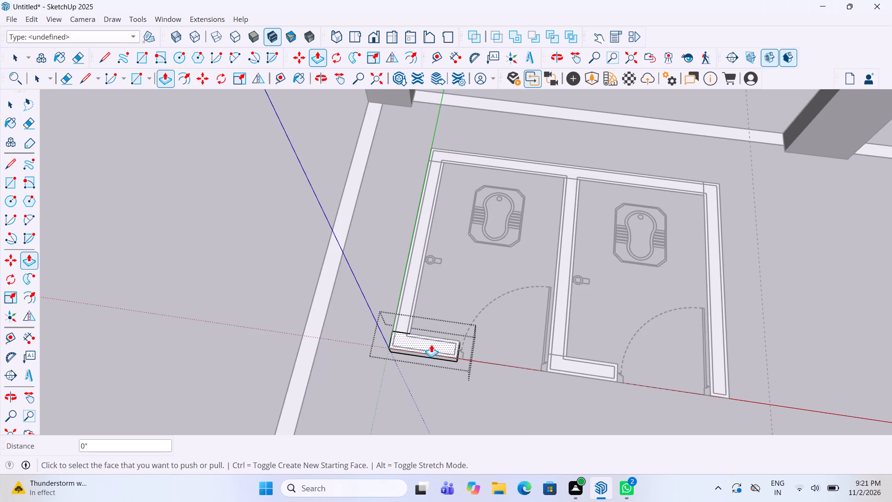
{"action": "key", "text": "ctrl+z"}
{"action": "left_click", "coordinate": [430, 341]}
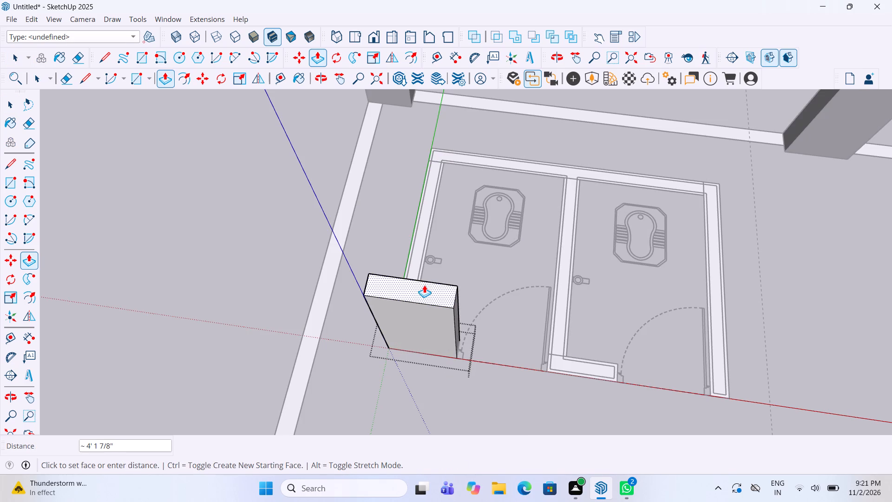
{"action": "type", "text": "10'"}
{"action": "key", "text": "Return"}
{"action": "key", "text": "space"}
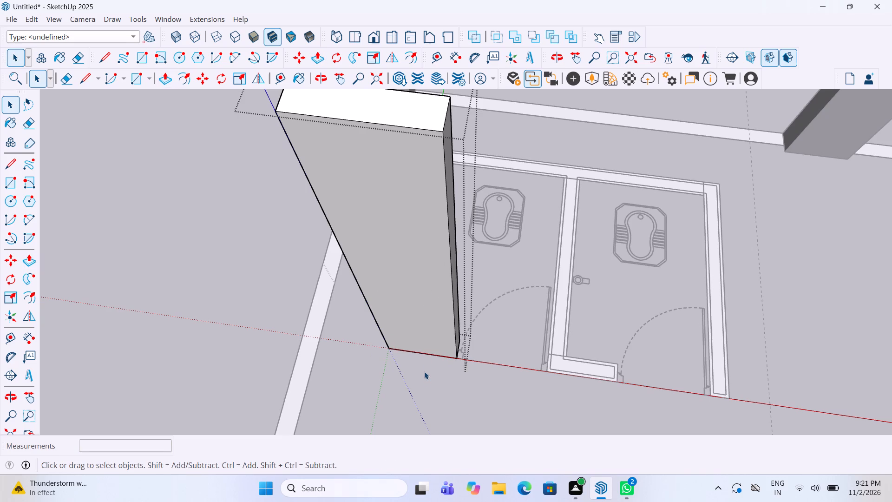
{"action": "left_click", "coordinate": [424, 377]}
Pull the first cubicle's outer side wall up to the same 10' height inside its group, and close it.
{"action": "scroll", "coordinate": [424, 377], "scroll_direction": "down", "scroll_amount": 5}
{"action": "middle_click_drag", "start_coordinate": [296, 307], "coordinate": [663, 303]}
{"action": "scroll", "coordinate": [602, 303], "scroll_direction": "up", "scroll_amount": 5}
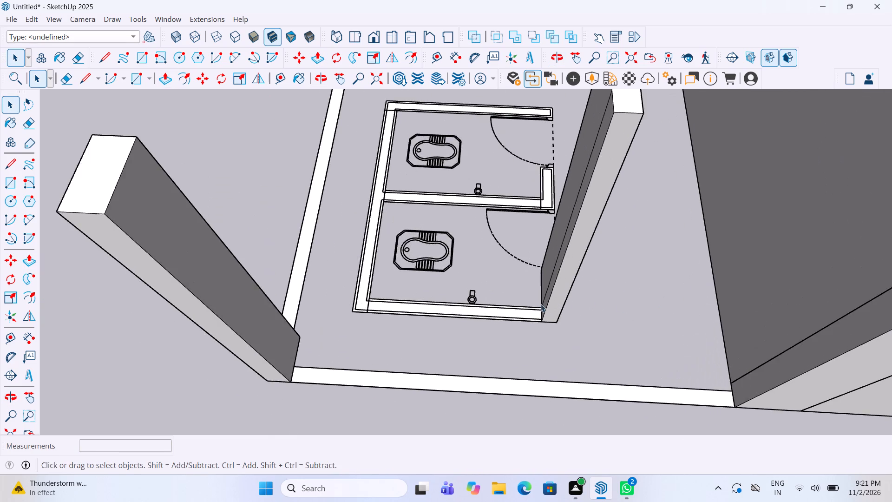
{"action": "scroll", "coordinate": [541, 304], "scroll_direction": "up", "scroll_amount": 2}
{"action": "double_click", "coordinate": [510, 316]}
{"action": "key", "text": "p"}
{"action": "double_click", "coordinate": [496, 310]}
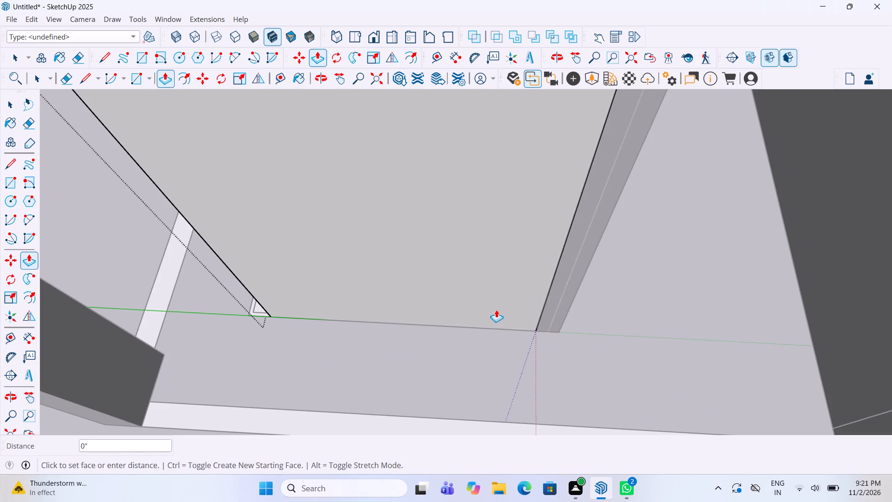
{"action": "key", "text": "space"}
{"action": "left_click", "coordinate": [610, 317]}
Inside its group, pull the toilet block's back wall up 10', level with the raised side wall, and close the group.
{"action": "scroll", "coordinate": [610, 323], "scroll_direction": "down", "scroll_amount": 5}
{"action": "middle_click_drag", "start_coordinate": [163, 272], "coordinate": [338, 277]}
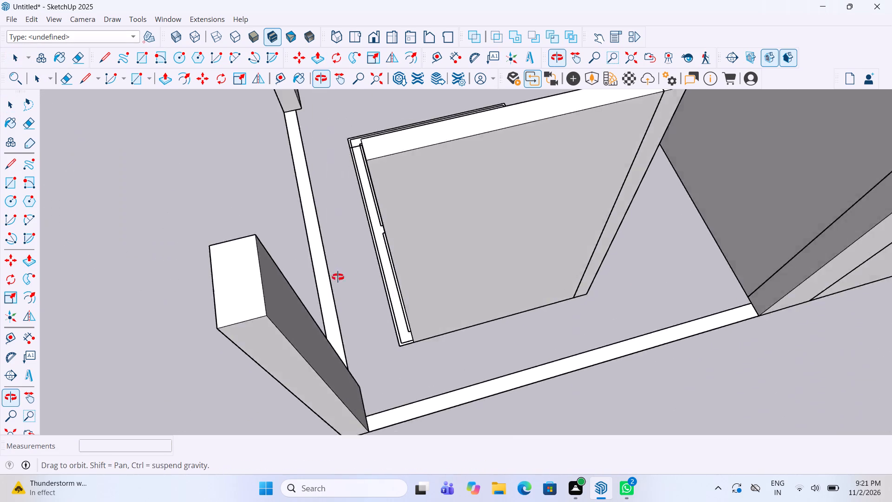
{"action": "middle_click_drag", "start_coordinate": [338, 277], "coordinate": [575, 282]}
{"action": "scroll", "coordinate": [496, 323], "scroll_direction": "up", "scroll_amount": 4}
{"action": "left_click", "coordinate": [479, 357]}
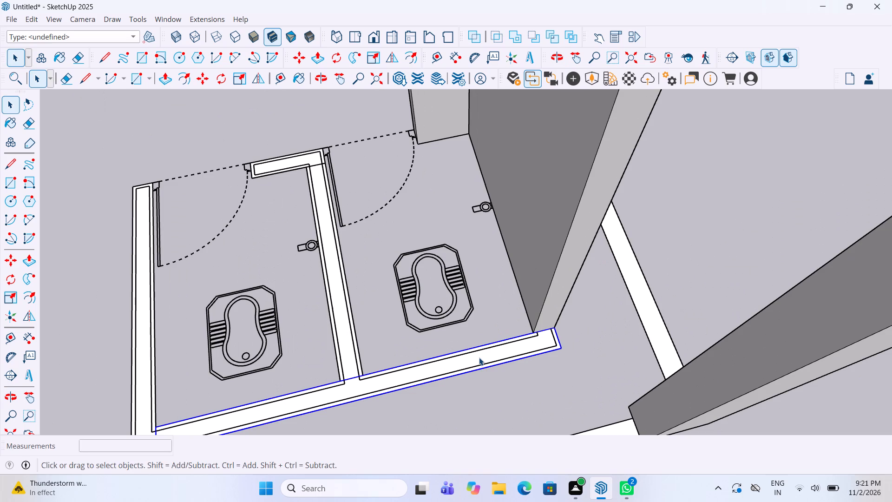
{"action": "key", "text": "p"}
{"action": "left_click", "coordinate": [479, 357]}
{"action": "key", "text": "space"}
{"action": "double_click", "coordinate": [478, 355]}
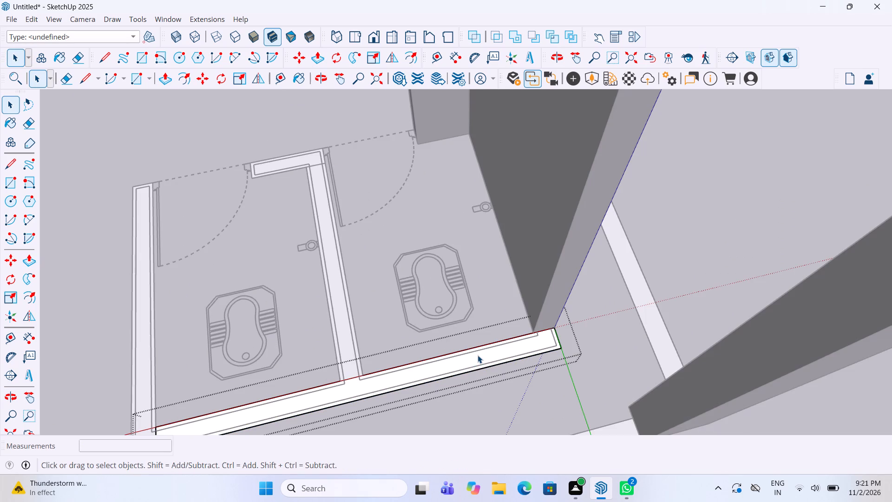
{"action": "key", "text": "p"}
{"action": "double_click", "coordinate": [479, 351]}
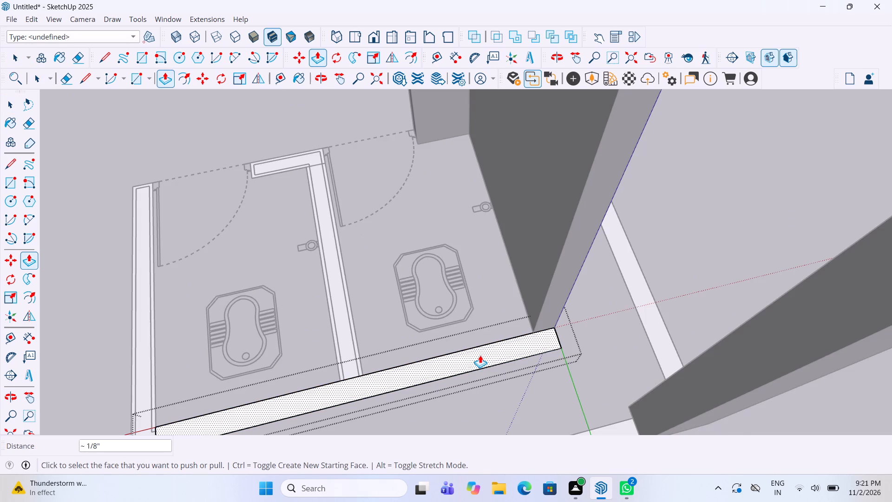
{"action": "key", "text": "ctrl+z"}
{"action": "left_click", "coordinate": [480, 355]}
{"action": "scroll", "coordinate": [483, 331], "scroll_direction": "down", "scroll_amount": 5}
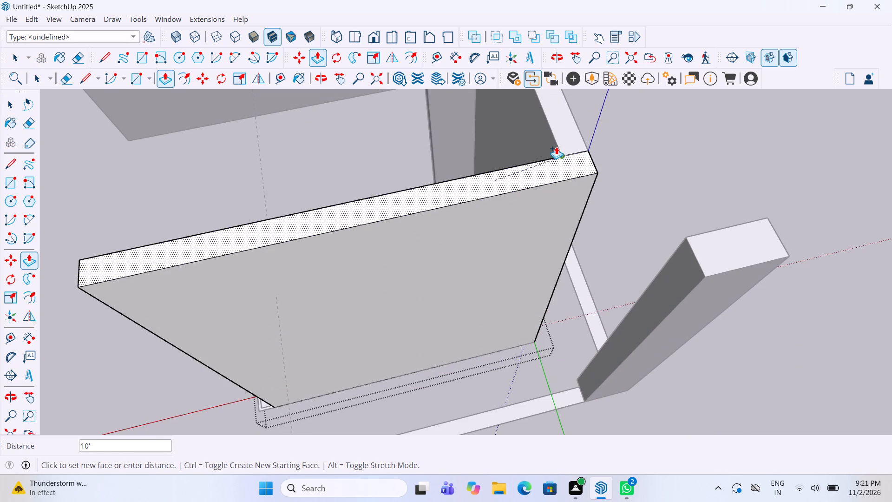
{"action": "left_click", "coordinate": [555, 146]}
{"action": "key", "text": "space"}
{"action": "left_click", "coordinate": [641, 183]}
Pull the partition between the two cubicles up to the same 10' height inside its group, and close it.
{"action": "scroll", "coordinate": [639, 191], "scroll_direction": "down", "scroll_amount": 4}
{"action": "middle_click_drag", "start_coordinate": [304, 259], "coordinate": [566, 291]}
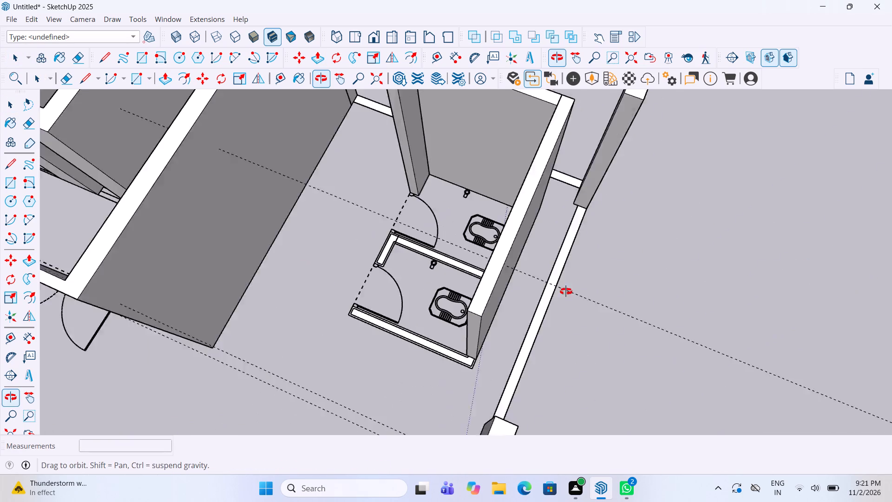
{"action": "middle_click_drag", "start_coordinate": [566, 291], "coordinate": [629, 289]}
{"action": "scroll", "coordinate": [465, 264], "scroll_direction": "up", "scroll_amount": 5}
{"action": "double_click", "coordinate": [438, 274]}
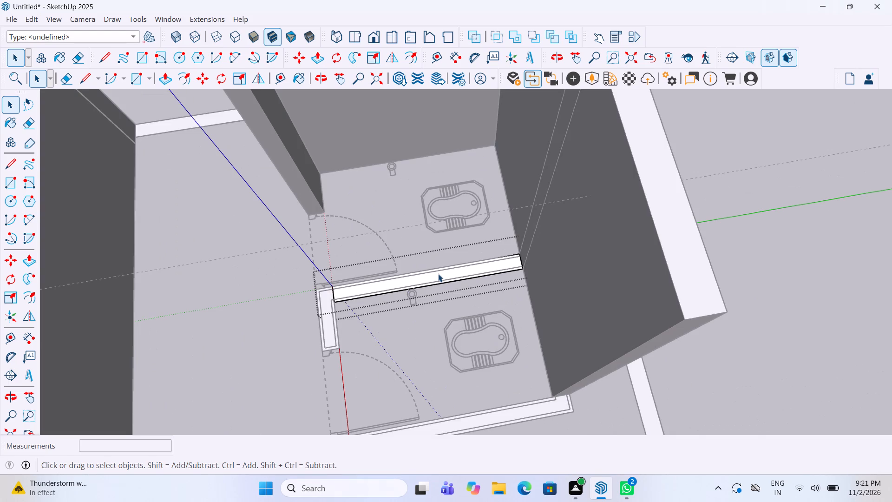
{"action": "key", "text": "p"}
{"action": "double_click", "coordinate": [438, 274]}
{"action": "key", "text": "space"}
{"action": "left_click", "coordinate": [442, 329]}
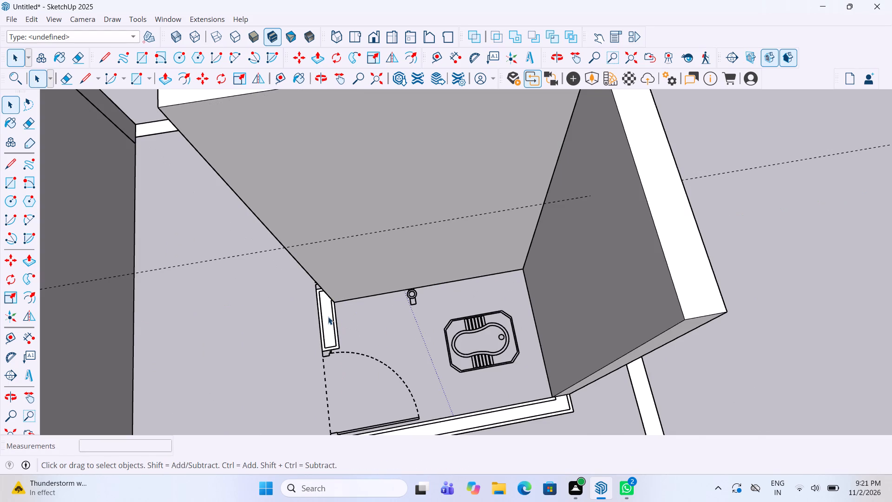
Inside its group, pull the second cubicle's short front wall up to the same 10' height, and close the group.
{"action": "double_click", "coordinate": [327, 316]}
{"action": "key", "text": "p"}
{"action": "double_click", "coordinate": [331, 309]}
{"action": "key", "text": "space"}
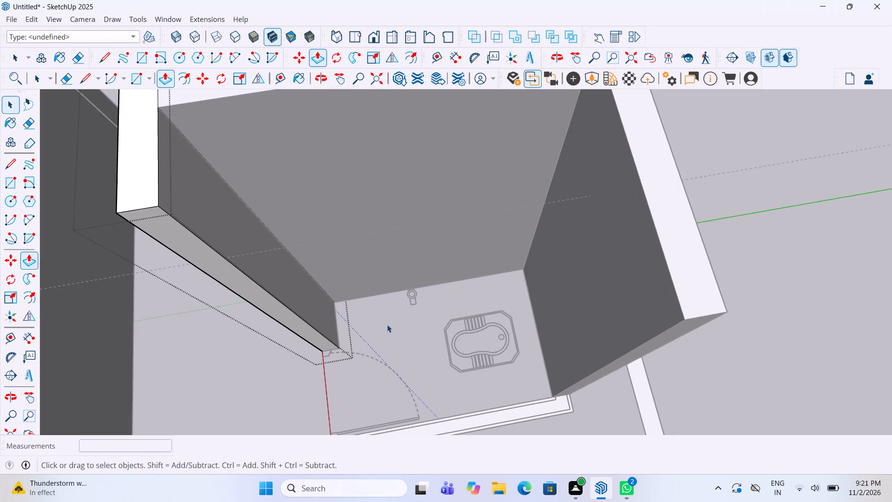
{"action": "left_click", "coordinate": [387, 324]}
Pull the second cubicle's outer side wall up to the same 10' height inside its group, and close it.
{"action": "scroll", "coordinate": [432, 282], "scroll_direction": "down", "scroll_amount": 5}
{"action": "scroll", "coordinate": [430, 371], "scroll_direction": "up", "scroll_amount": 5}
{"action": "left_click", "coordinate": [429, 371]}
{"action": "left_click", "coordinate": [429, 371]}
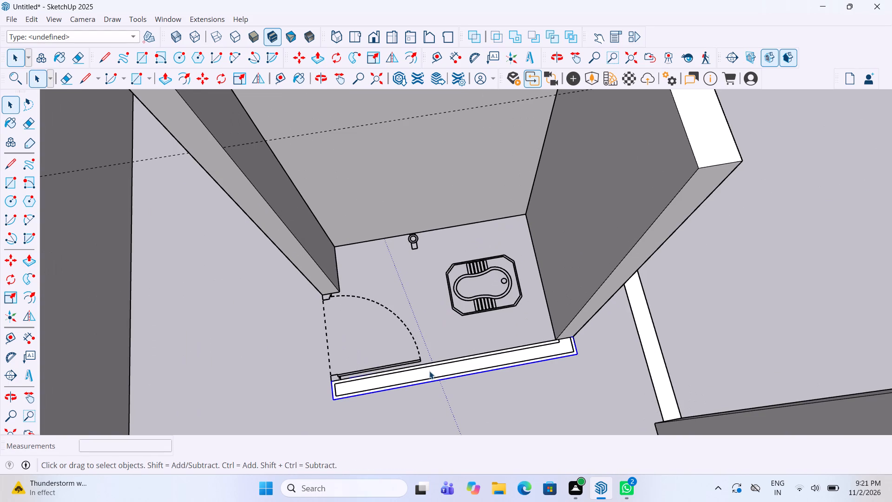
{"action": "double_click", "coordinate": [429, 371]}
{"action": "key", "text": "p"}
{"action": "double_click", "coordinate": [430, 371]}
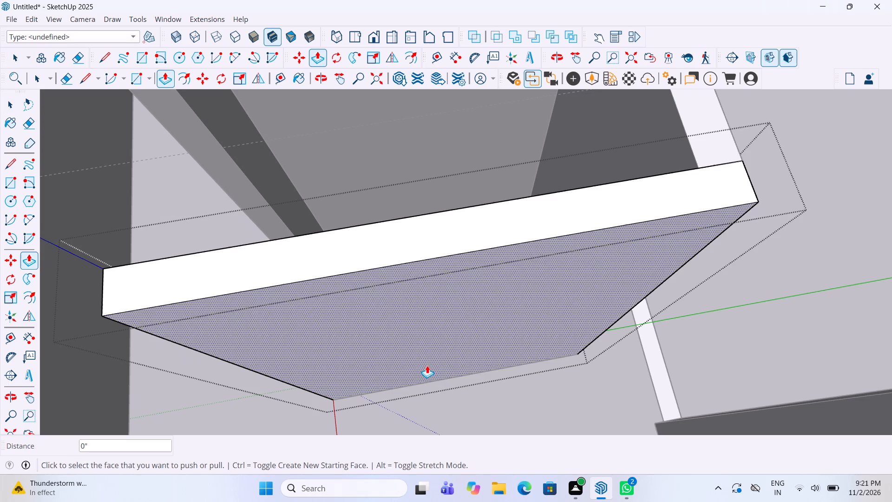
{"action": "key", "text": "space"}
{"action": "left_click", "coordinate": [478, 394]}
Draw a rectangle on the floor across the first cubicle's door opening, as deep as the adjoining front walls.
{"action": "scroll", "coordinate": [428, 355], "scroll_direction": "down", "scroll_amount": 4}
{"action": "scroll", "coordinate": [351, 284], "scroll_direction": "down", "scroll_amount": 4}
{"action": "middle_click_drag", "start_coordinate": [342, 292], "coordinate": [529, 315]}
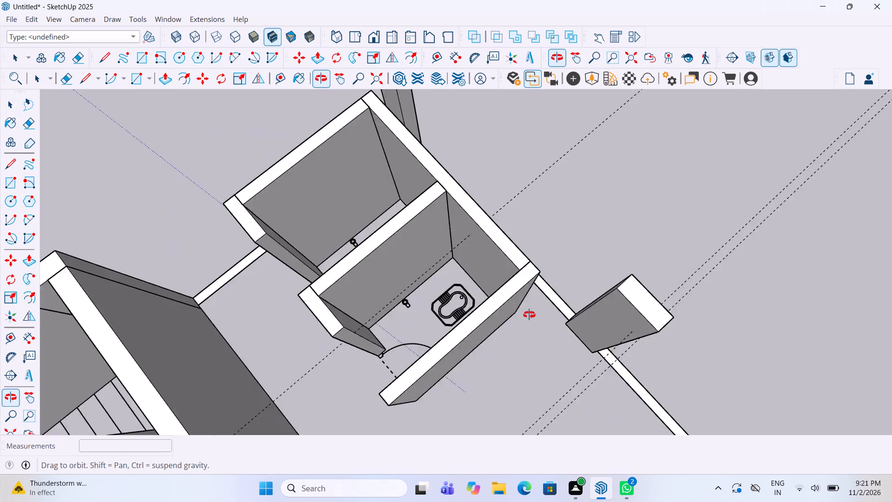
{"action": "middle_click_drag", "start_coordinate": [529, 315], "coordinate": [614, 296]}
{"action": "scroll", "coordinate": [515, 215], "scroll_direction": "down", "scroll_amount": 5}
{"action": "middle_click_drag", "start_coordinate": [425, 330], "coordinate": [449, 326]}
{"action": "scroll", "coordinate": [449, 326], "scroll_direction": "up", "scroll_amount": 5}
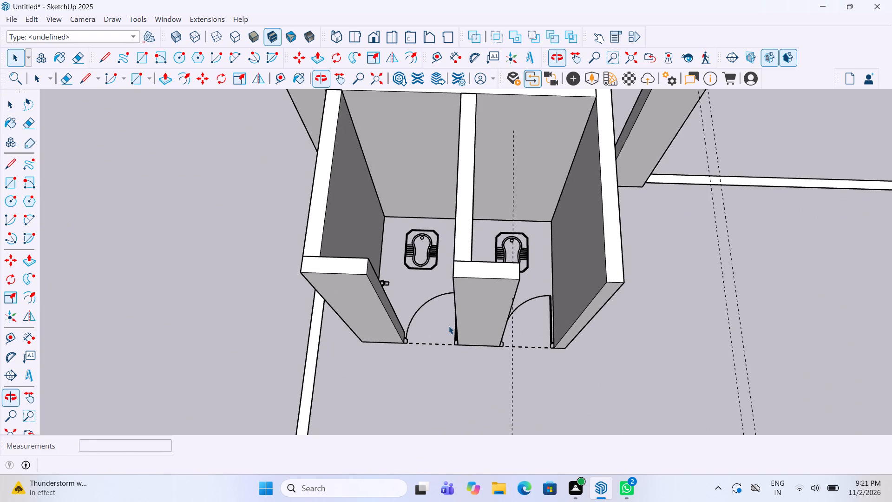
{"action": "left_click", "coordinate": [16, 184]}
{"action": "scroll", "coordinate": [465, 418], "scroll_direction": "up", "scroll_amount": 5}
{"action": "scroll", "coordinate": [394, 320], "scroll_direction": "up", "scroll_amount": 1}
{"action": "middle_click_drag", "start_coordinate": [394, 320], "coordinate": [507, 297]}
{"action": "scroll", "coordinate": [507, 297], "scroll_direction": "up", "scroll_amount": 2}
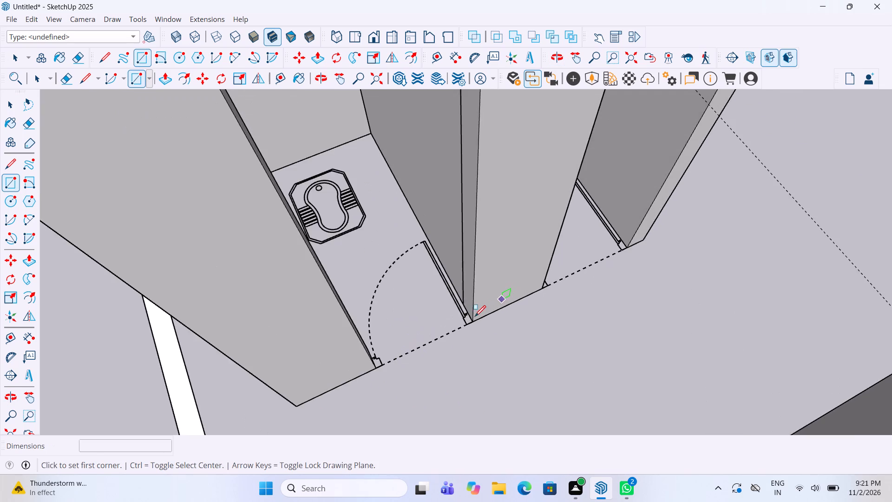
{"action": "scroll", "coordinate": [469, 321], "scroll_direction": "up", "scroll_amount": 5}
{"action": "left_click", "coordinate": [473, 327]}
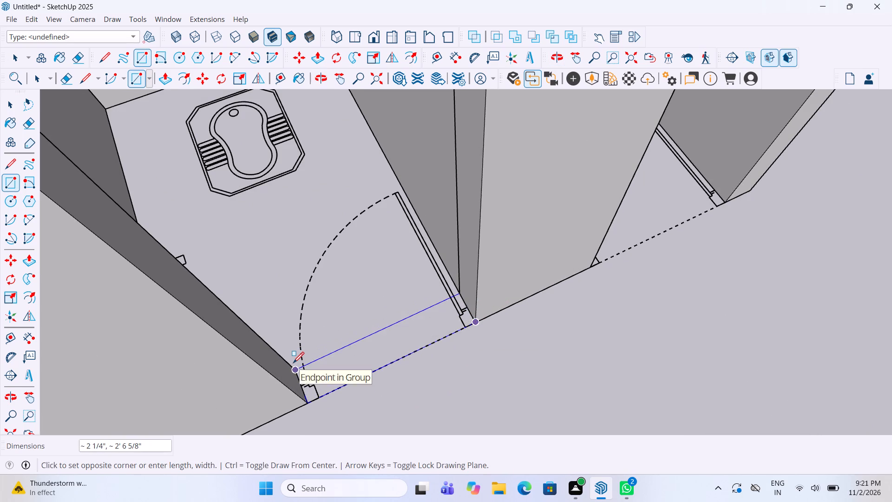
{"action": "left_click", "coordinate": [293, 364]}
Draw a matching floor rectangle across the second cubicle's door opening, between its short front wall and outer side wall.
{"action": "scroll", "coordinate": [293, 364], "scroll_direction": "down", "scroll_amount": 4}
{"action": "middle_click_drag", "start_coordinate": [594, 278], "coordinate": [369, 310]}
{"action": "scroll", "coordinate": [557, 337], "scroll_direction": "up", "scroll_amount": 2}
{"action": "left_click", "coordinate": [559, 386]}
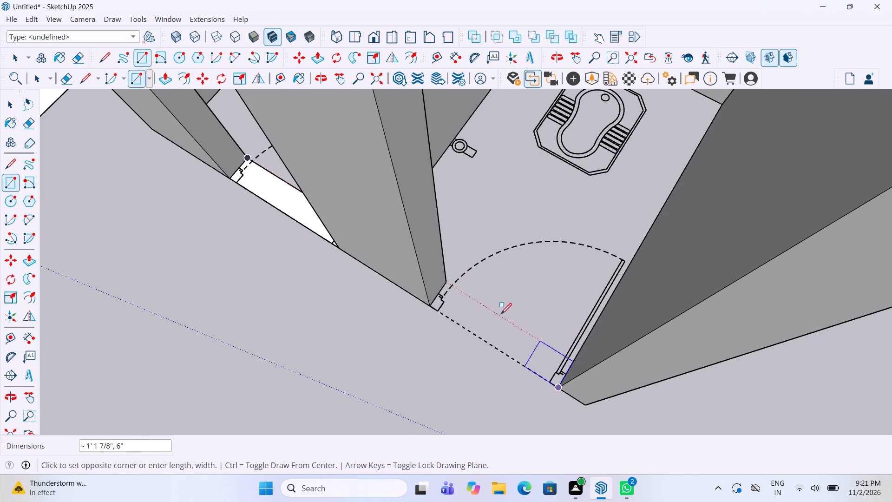
{"action": "left_click", "coordinate": [446, 279]}
Make the second door opening's rectangle a group, and make the first opening's rectangle a separate group.
{"action": "key", "text": "space"}
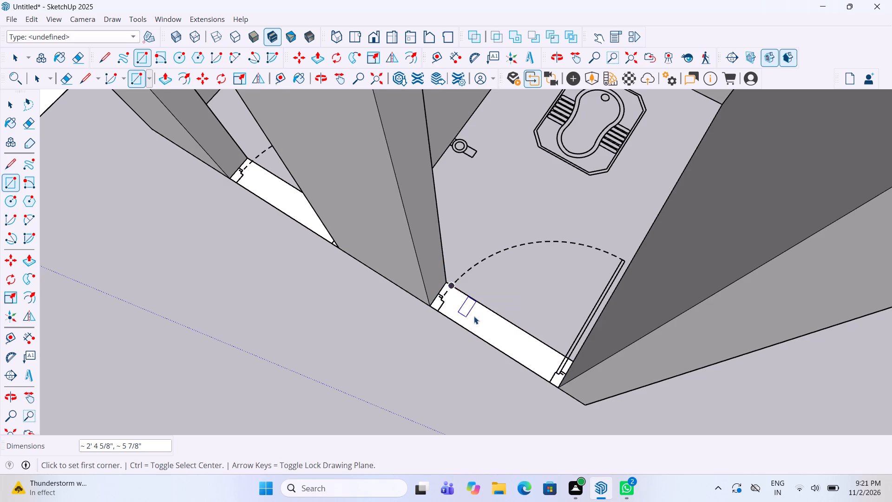
{"action": "left_click", "coordinate": [475, 317]}
{"action": "right_click", "coordinate": [475, 317]}
{"action": "left_click", "coordinate": [533, 197]}
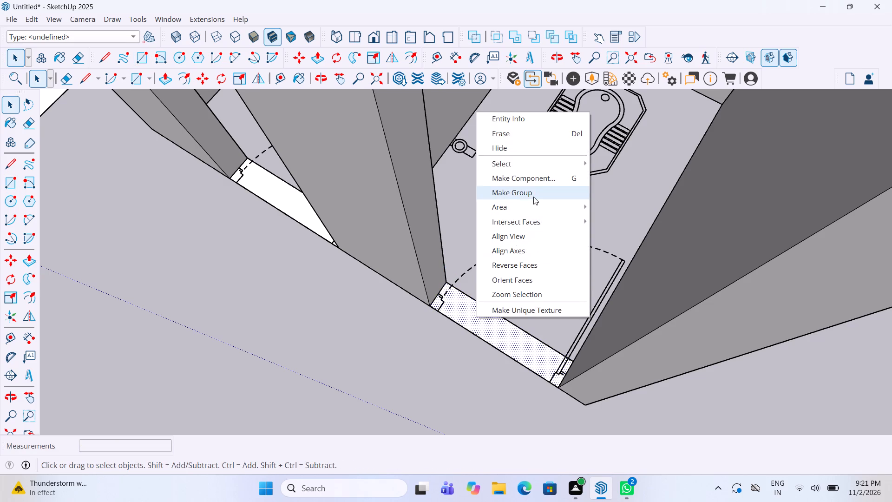
{"action": "scroll", "coordinate": [525, 347], "scroll_direction": "down", "scroll_amount": 3}
{"action": "middle_click_drag", "start_coordinate": [476, 258], "coordinate": [621, 254]}
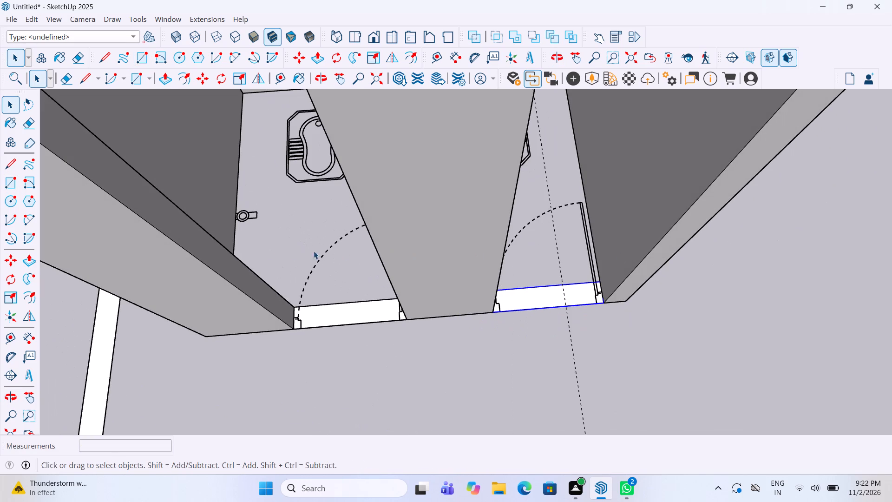
{"action": "left_click", "coordinate": [319, 321]}
{"action": "right_click", "coordinate": [319, 321]}
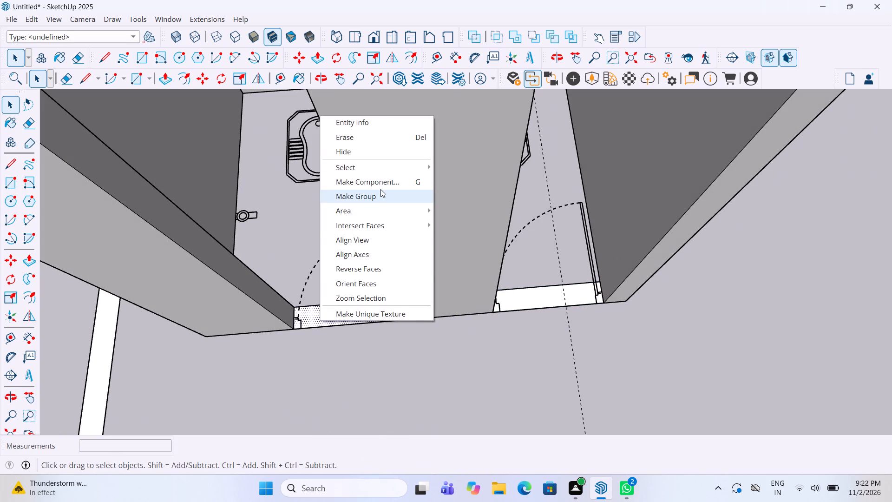
{"action": "left_click", "coordinate": [383, 200]}
Inside its group, pull the first door opening's rectangle up 10', level with the cubicle walls, and close the group.
{"action": "key", "text": "space"}
{"action": "double_click", "coordinate": [331, 315]}
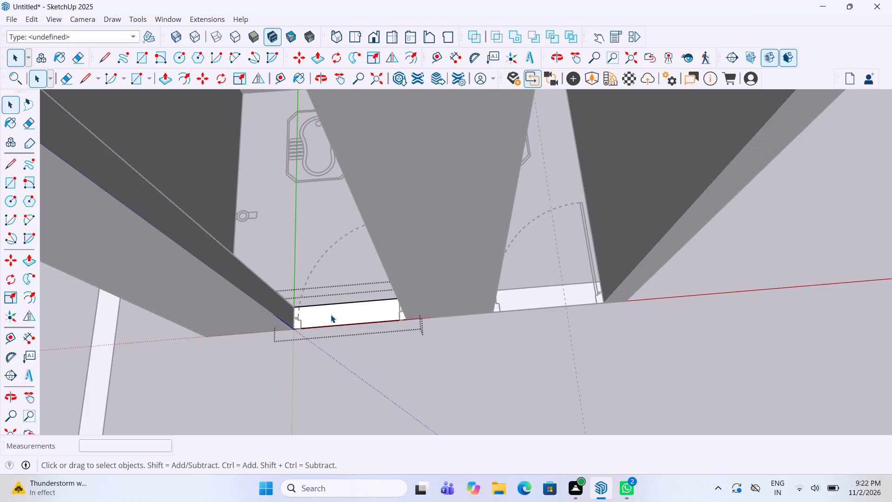
{"action": "key", "text": "p"}
{"action": "triple_click", "coordinate": [335, 313]}
{"action": "scroll", "coordinate": [335, 313], "scroll_direction": "down", "scroll_amount": 4}
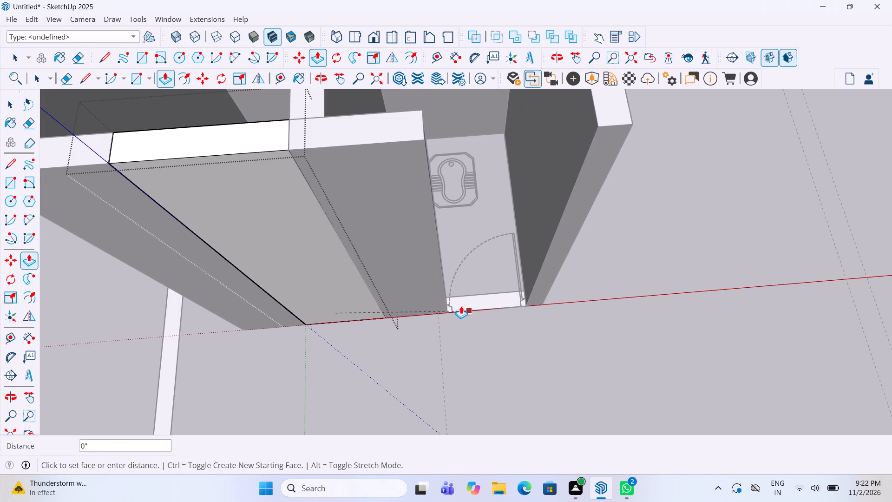
{"action": "key", "text": "space"}
{"action": "left_click", "coordinate": [454, 340]}
Inside its group, pull the second door opening's rectangle up 10', level with the neighbouring walls, and close the group.
{"action": "triple_click", "coordinate": [471, 302]}
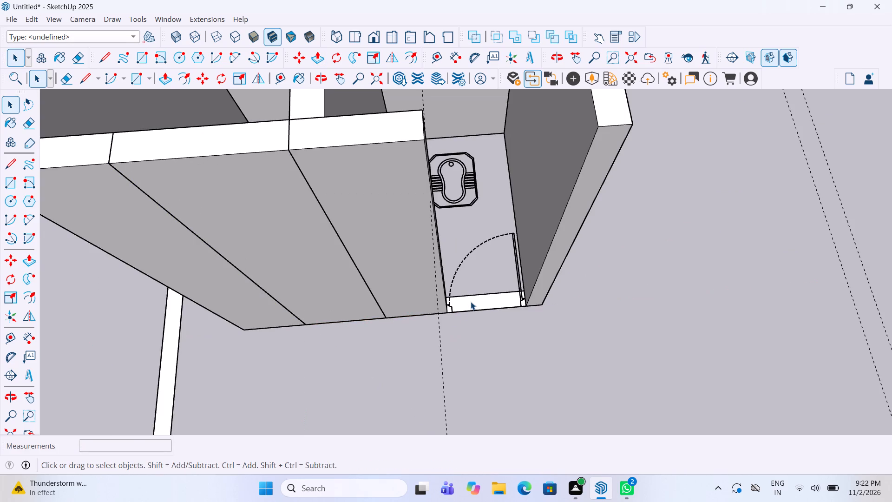
{"action": "key", "text": "p"}
{"action": "double_click", "coordinate": [472, 297]}
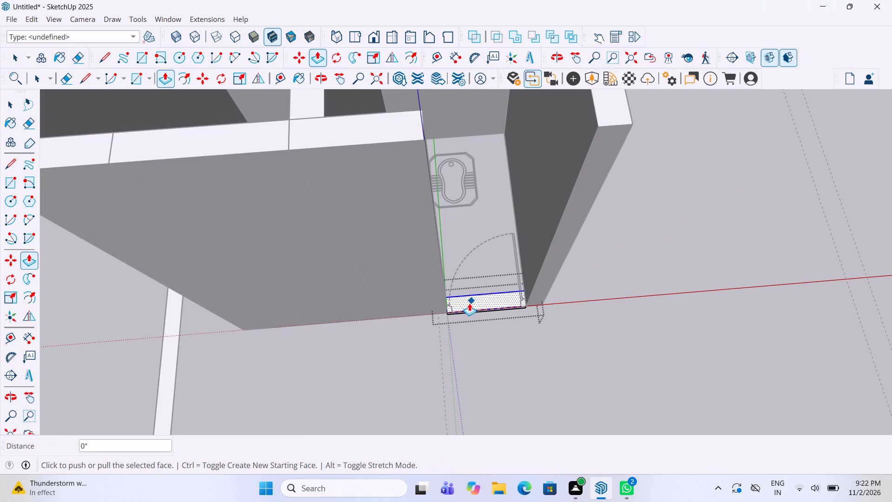
{"action": "key", "text": "ctrl+z"}
{"action": "left_click", "coordinate": [471, 300]}
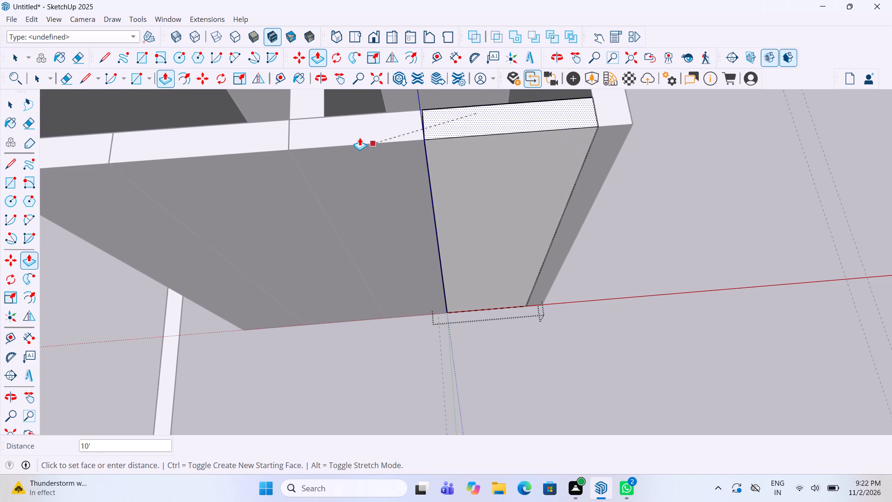
{"action": "left_click", "coordinate": [360, 137]}
{"action": "key", "text": "space"}
{"action": "left_click", "coordinate": [497, 323]}
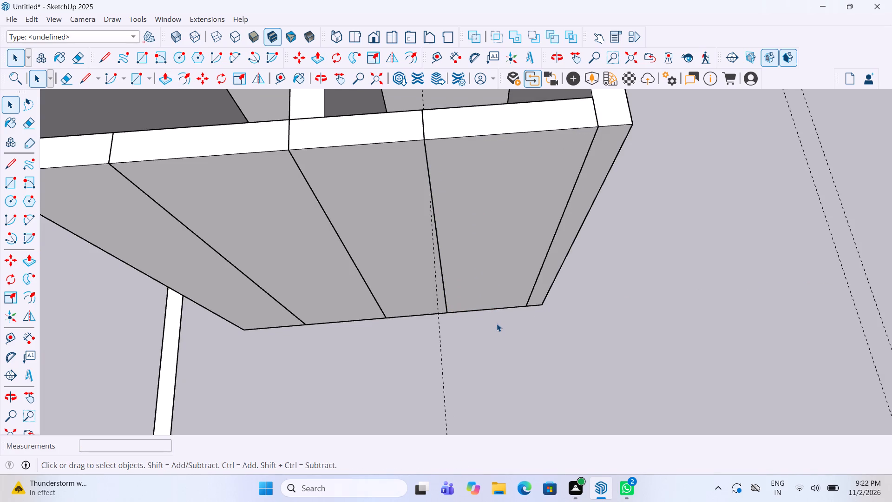
Place a horizontal guide line on the toilet block's front face, 7' above its bottom edge.
{"action": "scroll", "coordinate": [497, 324], "scroll_direction": "down", "scroll_amount": 5}
{"action": "middle_click_drag", "start_coordinate": [349, 235], "coordinate": [334, 217]}
{"action": "scroll", "coordinate": [334, 217], "scroll_direction": "up", "scroll_amount": 2}
{"action": "left_click", "coordinate": [6, 339]}
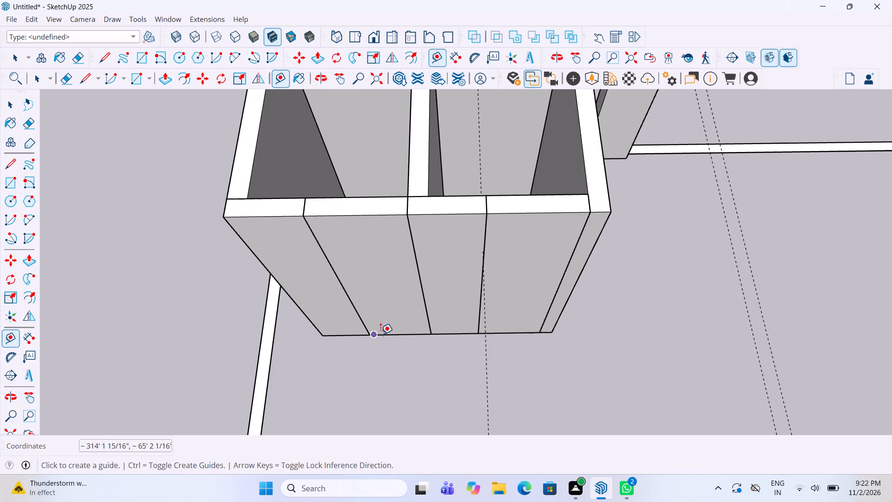
{"action": "middle_click_drag", "start_coordinate": [385, 330], "coordinate": [388, 296]}
{"action": "scroll", "coordinate": [387, 304], "scroll_direction": "up", "scroll_amount": 2}
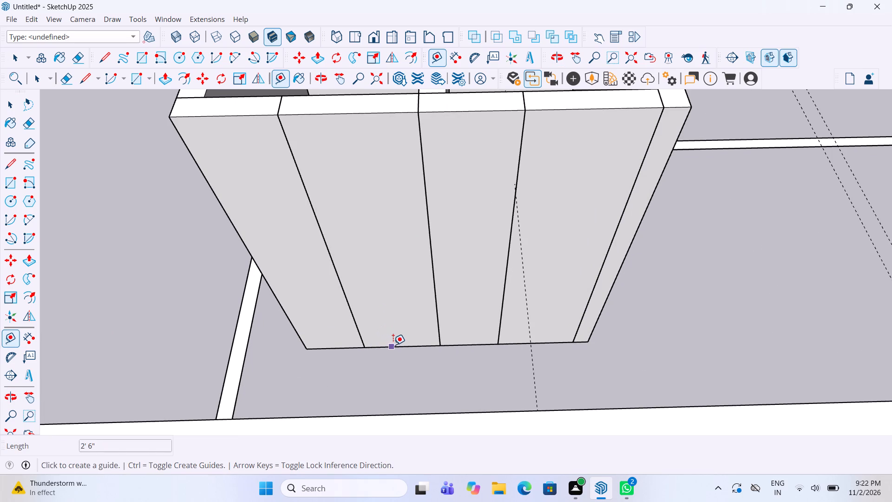
{"action": "left_click", "coordinate": [428, 344]}
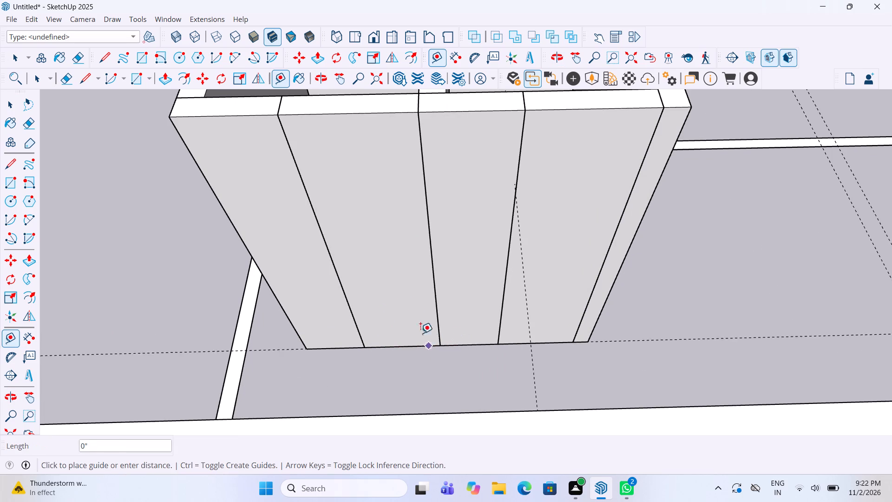
{"action": "type", "text": "7'"}
{"action": "key", "text": "Return"}
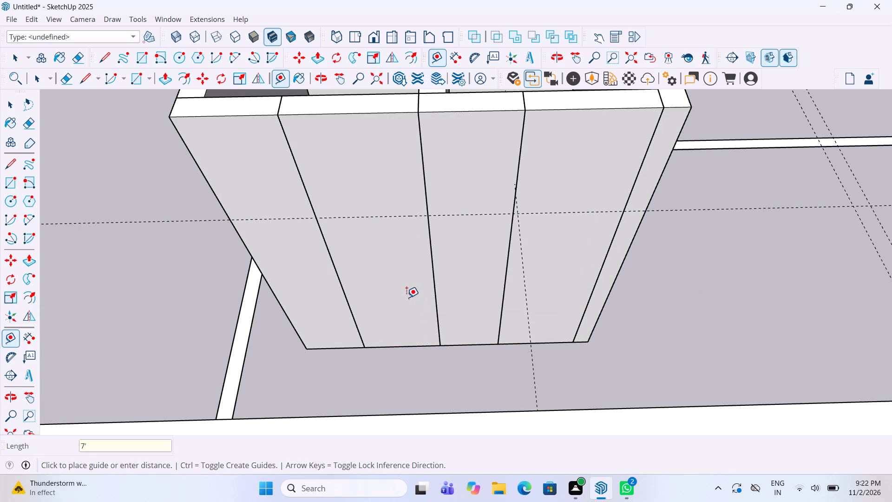
In the first cubicle's door panel group, draw a 2' 6" by 7' rectangle below the guide, push it through as a door opening, and close the group.
{"action": "key", "text": "space"}
{"action": "double_click", "coordinate": [396, 266]}
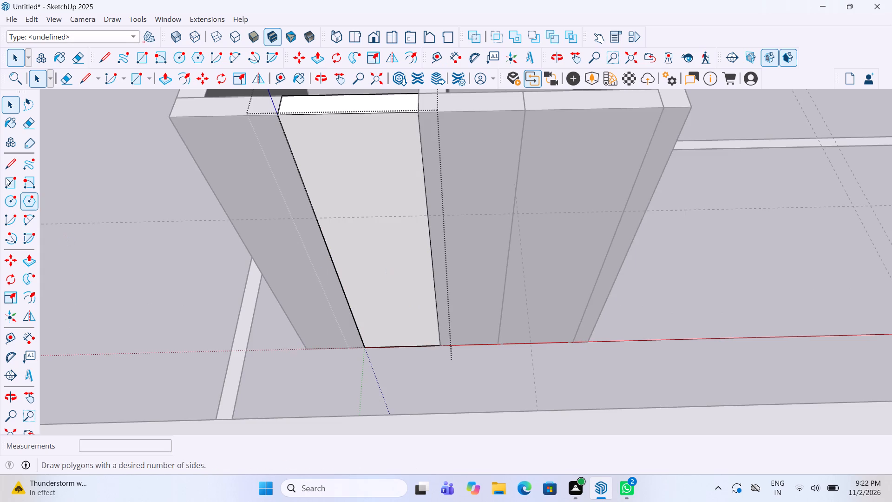
{"action": "left_click", "coordinate": [6, 178]}
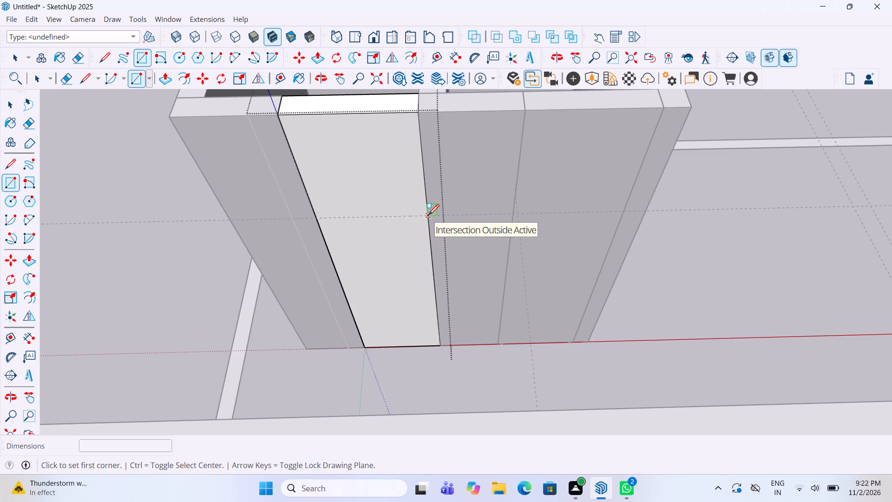
{"action": "left_click", "coordinate": [427, 216]}
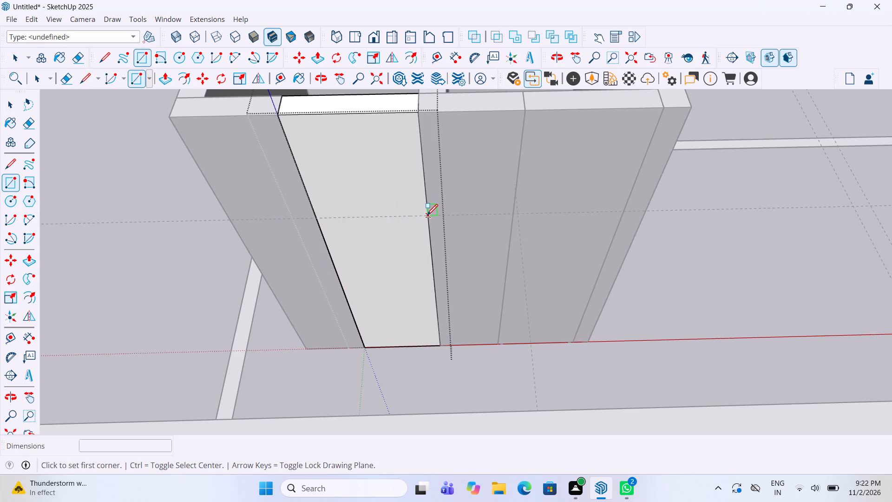
{"action": "left_click", "coordinate": [365, 343]}
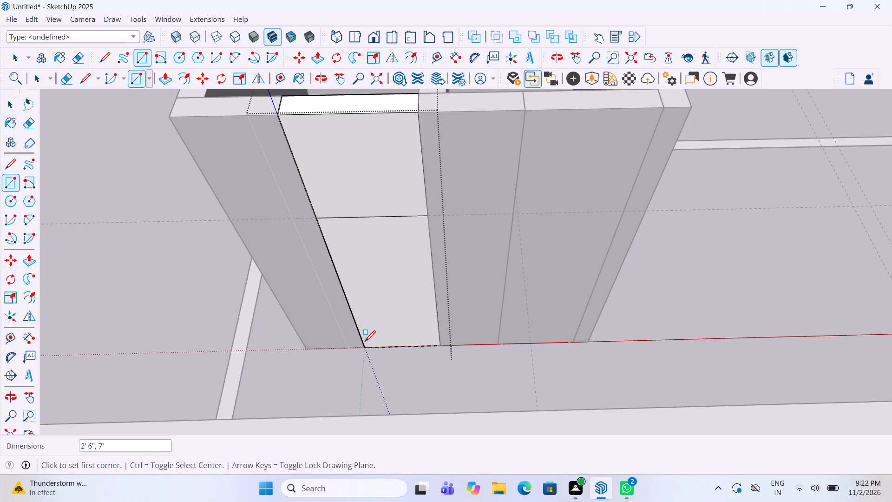
{"action": "key", "text": "space"}
{"action": "key", "text": "p"}
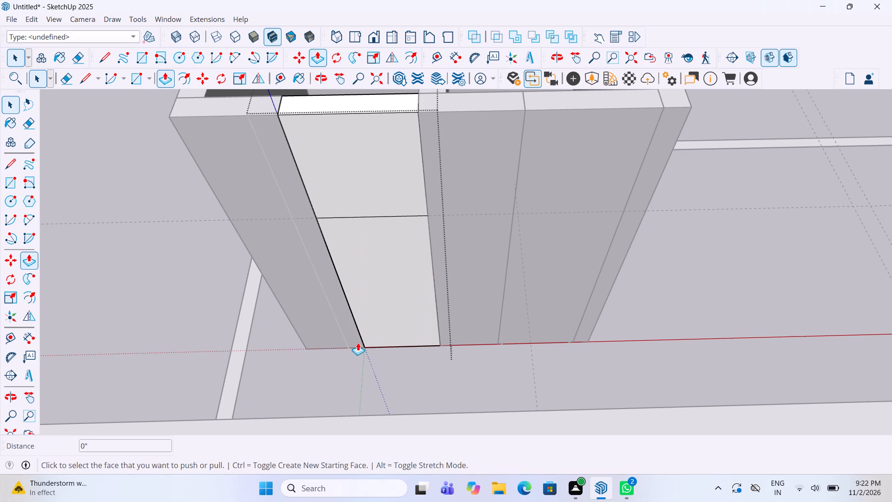
{"action": "left_click", "coordinate": [364, 293]}
{"action": "left_click", "coordinate": [394, 236]}
{"action": "key", "text": "space"}
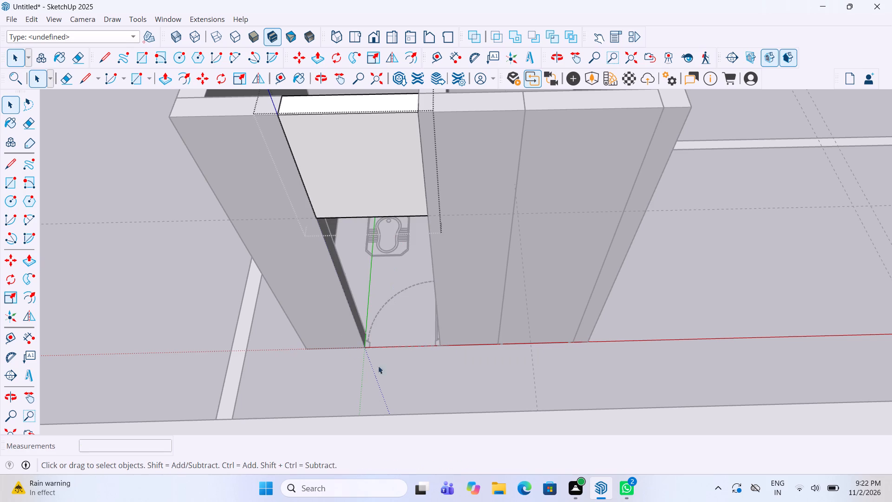
{"action": "left_click", "coordinate": [374, 379]}
In the second cubicle's door panel group, draw a 2' 6" by 7' rectangle below the guide, push it in 6", and delete the leftover face.
{"action": "scroll", "coordinate": [258, 283], "scroll_direction": "down", "scroll_amount": 3}
{"action": "scroll", "coordinate": [516, 263], "scroll_direction": "up", "scroll_amount": 3}
{"action": "double_click", "coordinate": [456, 256]}
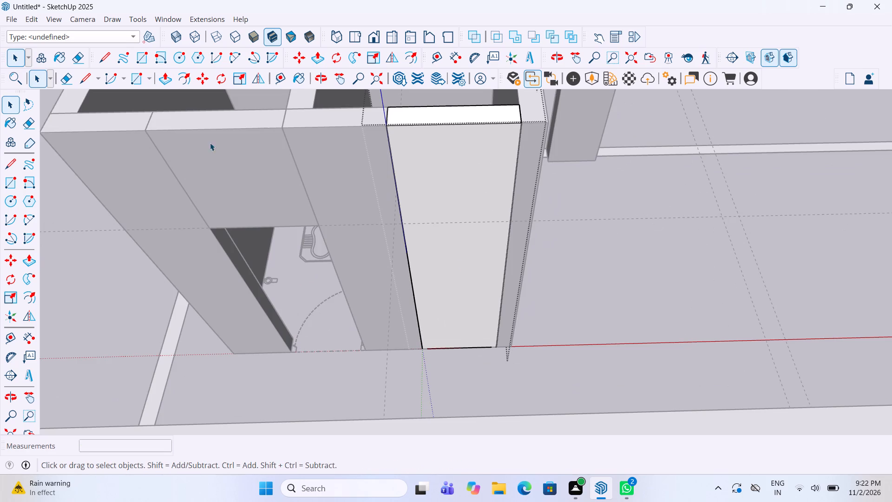
{"action": "left_click", "coordinate": [12, 184]}
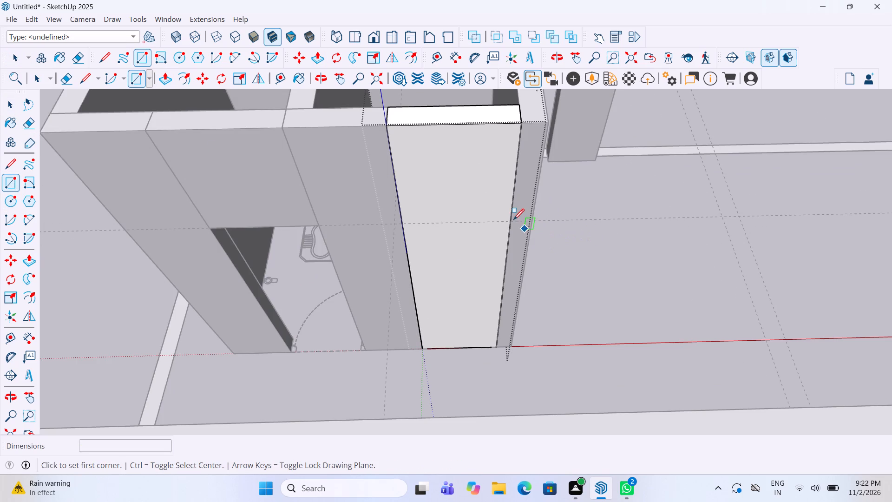
{"action": "left_click", "coordinate": [511, 221]}
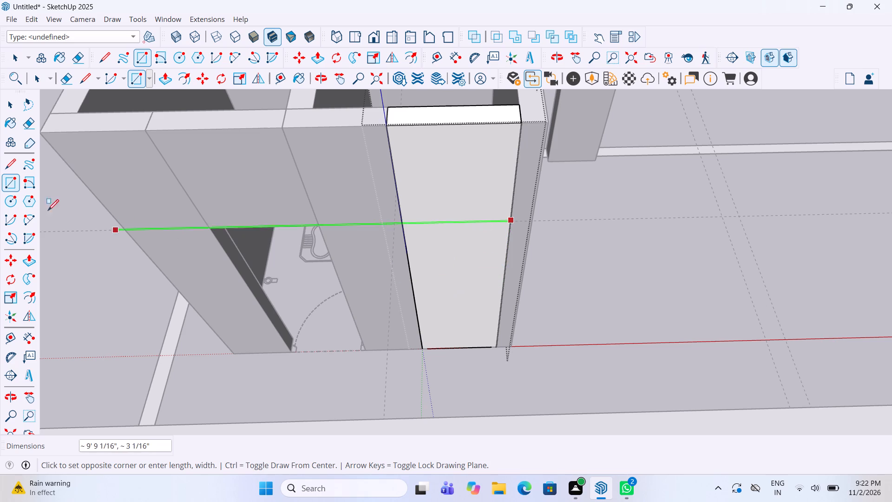
{"action": "left_click", "coordinate": [10, 185]}
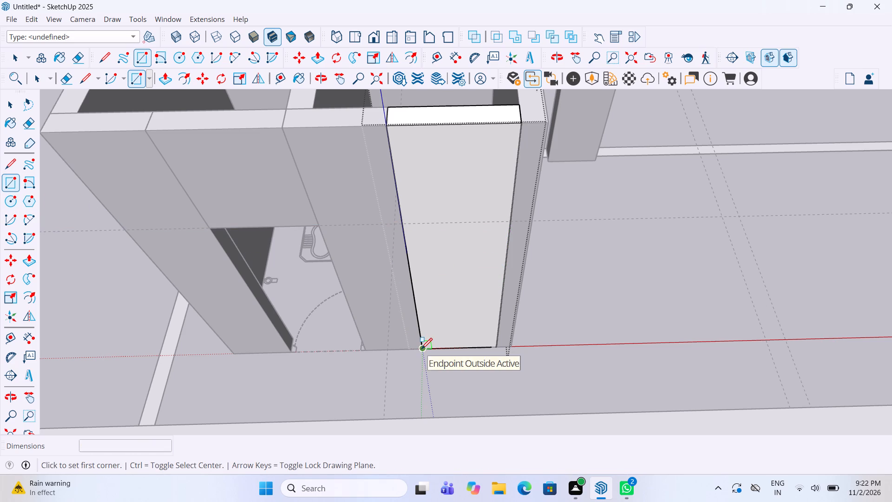
{"action": "left_click", "coordinate": [421, 350]}
{"action": "left_click", "coordinate": [511, 224]}
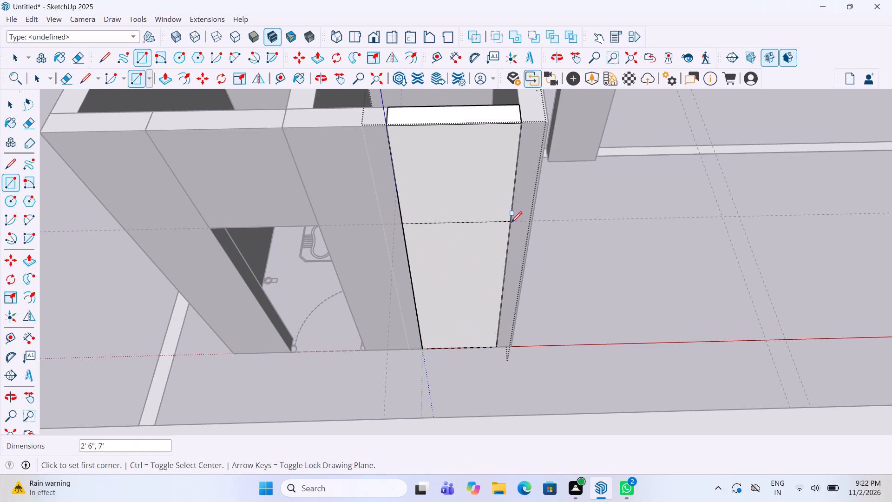
{"action": "key", "text": "p"}
{"action": "left_click", "coordinate": [461, 274]}
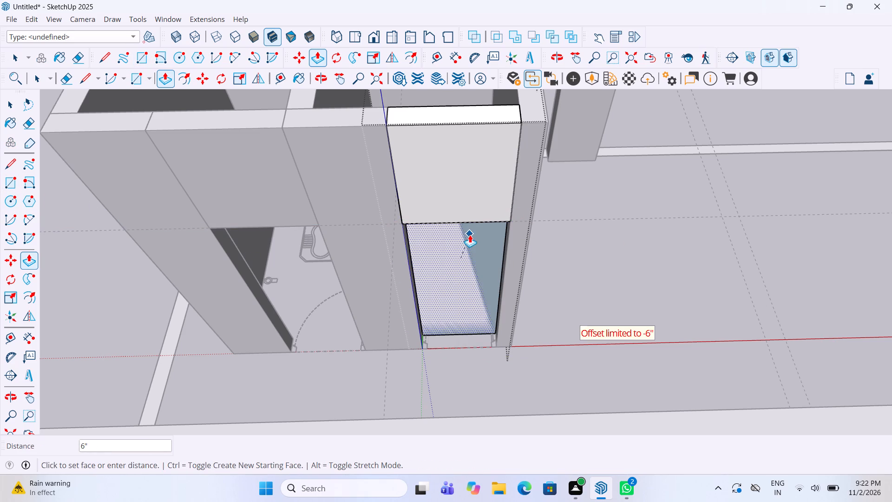
{"action": "left_click", "coordinate": [470, 235]}
{"action": "left_click", "coordinate": [485, 284]}
{"action": "key", "text": "Delete"}
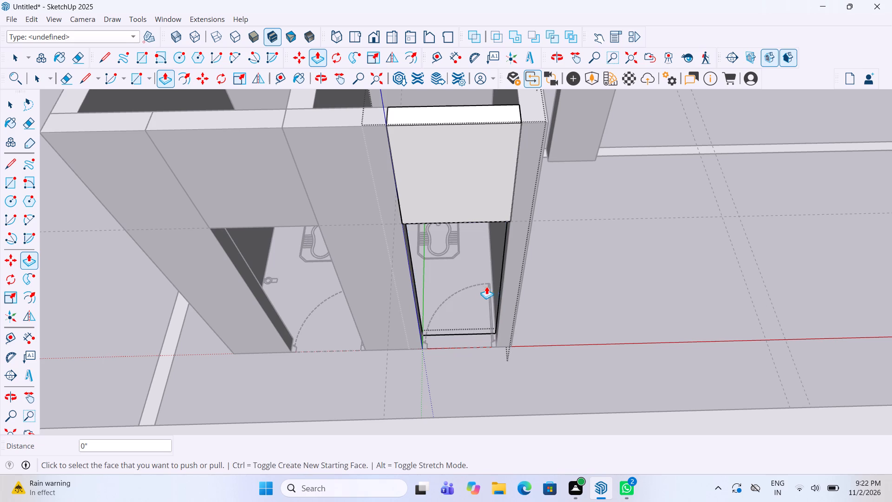
Close the second cubicle's door panel group.
{"action": "key", "text": "space"}
{"action": "left_click", "coordinate": [545, 293]}
Draw a 1' by about 3' 10 15/16" rectangle over the top tread of the stair flight beside the enclosed core and group it.
{"action": "scroll", "coordinate": [549, 300], "scroll_direction": "down", "scroll_amount": 5}
{"action": "middle_click_drag", "start_coordinate": [350, 263], "coordinate": [749, 238]}
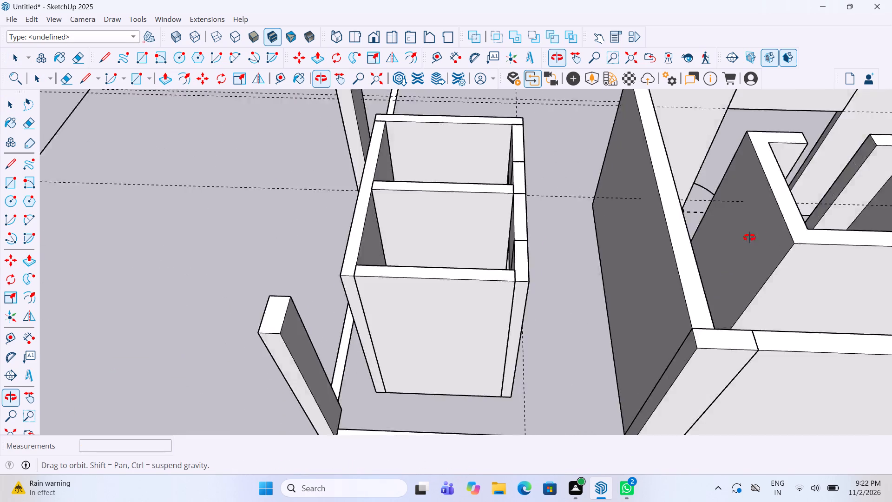
{"action": "middle_click_drag", "start_coordinate": [749, 238], "coordinate": [523, 271]}
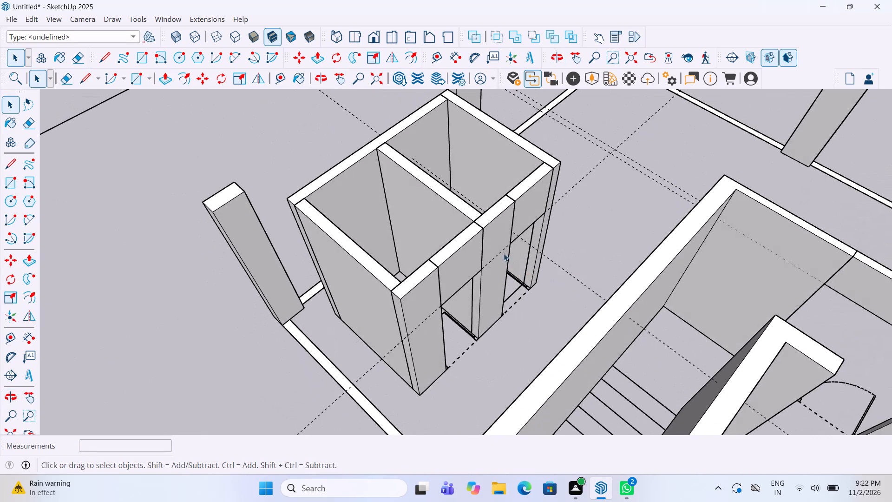
{"action": "scroll", "coordinate": [499, 240], "scroll_direction": "down", "scroll_amount": 9}
{"action": "middle_click_drag", "start_coordinate": [481, 237], "coordinate": [323, 254]}
{"action": "scroll", "coordinate": [550, 191], "scroll_direction": "down", "scroll_amount": 9}
{"action": "scroll", "coordinate": [597, 383], "scroll_direction": "up", "scroll_amount": 3}
{"action": "middle_click_drag", "start_coordinate": [608, 296], "coordinate": [588, 296]}
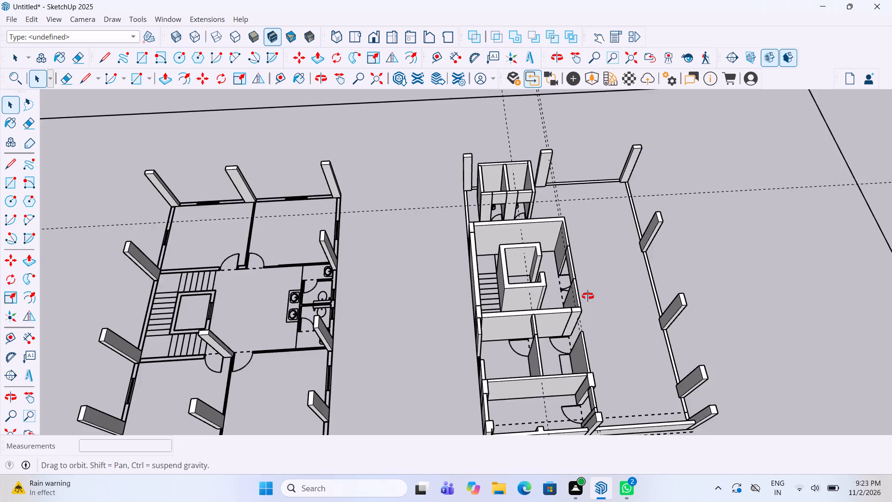
{"action": "middle_click_drag", "start_coordinate": [588, 296], "coordinate": [339, 308]}
{"action": "scroll", "coordinate": [445, 366], "scroll_direction": "up", "scroll_amount": 6}
{"action": "middle_click_drag", "start_coordinate": [486, 356], "coordinate": [434, 376]}
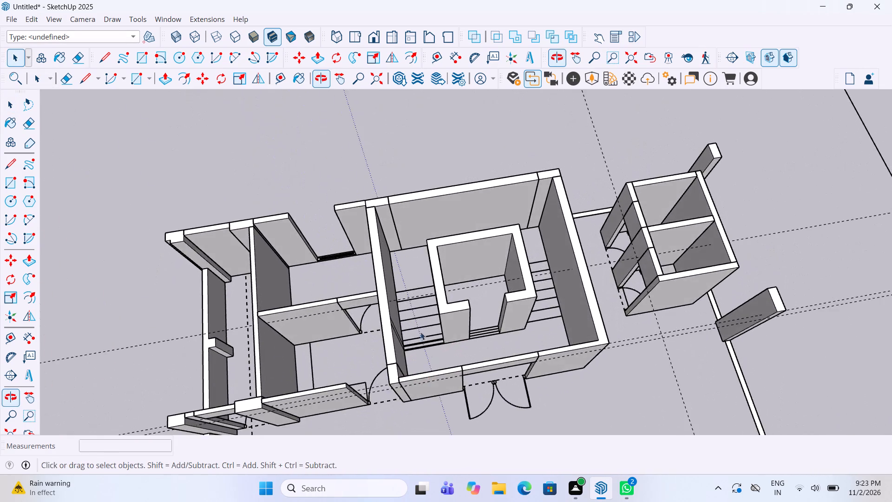
{"action": "scroll", "coordinate": [408, 287], "scroll_direction": "up", "scroll_amount": 6}
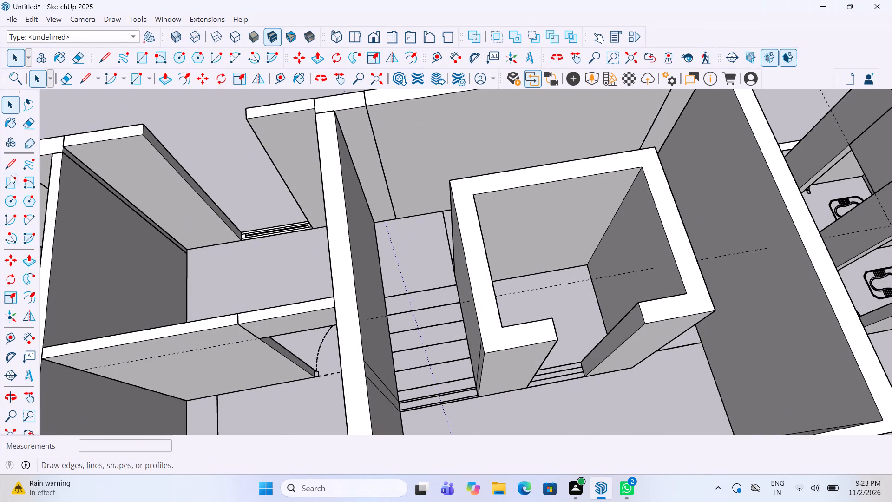
{"action": "left_click", "coordinate": [13, 185]}
{"action": "scroll", "coordinate": [491, 313], "scroll_direction": "up", "scroll_amount": 8}
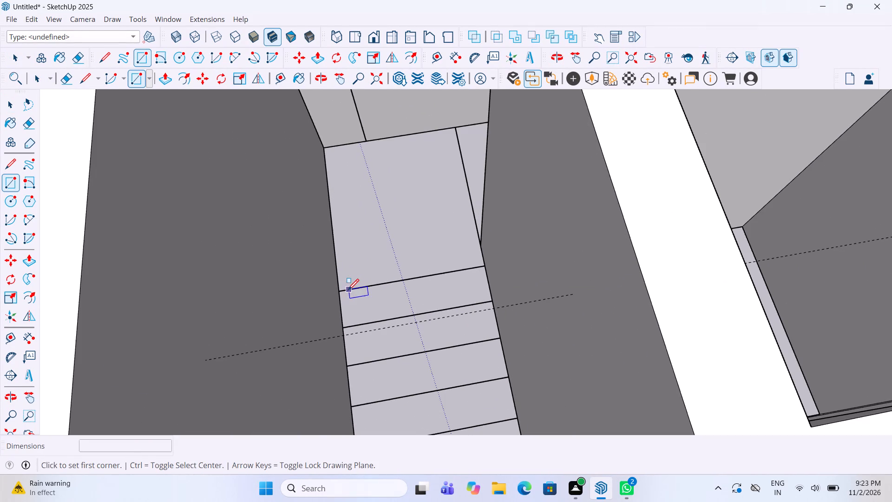
{"action": "left_click", "coordinate": [343, 290]}
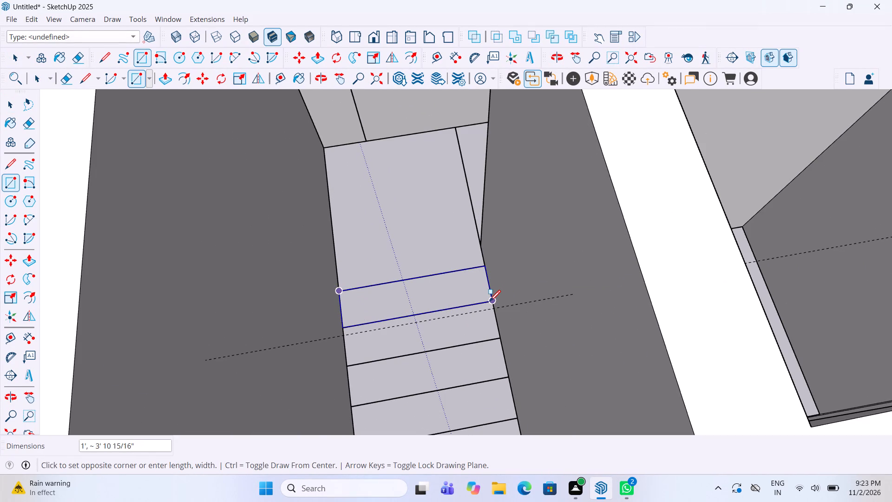
{"action": "left_click", "coordinate": [490, 302]}
{"action": "key", "text": "space"}
{"action": "left_click", "coordinate": [442, 291]}
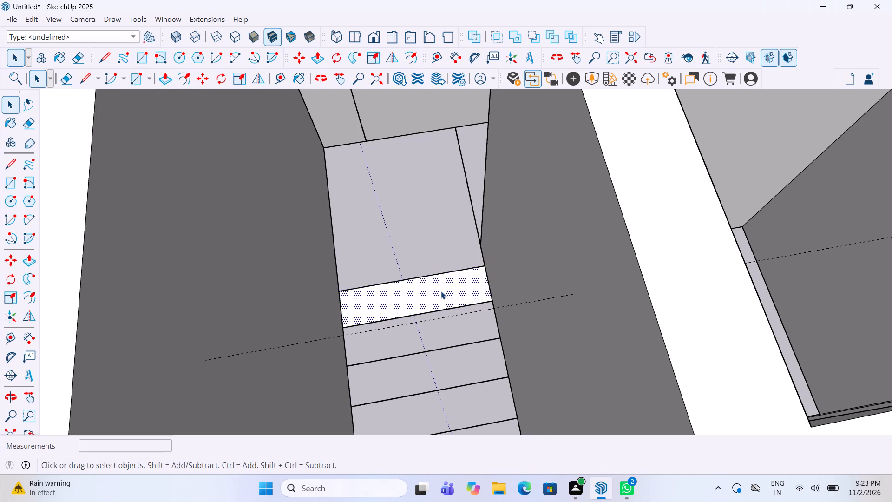
{"action": "right_click", "coordinate": [441, 291]}
{"action": "left_click", "coordinate": [485, 368]}
Copy the tread group down the flight five times at 1' spacing, snapping each copy to the plan's tread lines.
{"action": "scroll", "coordinate": [433, 261], "scroll_direction": "down", "scroll_amount": 5}
{"action": "scroll", "coordinate": [440, 284], "scroll_direction": "up", "scroll_amount": 2}
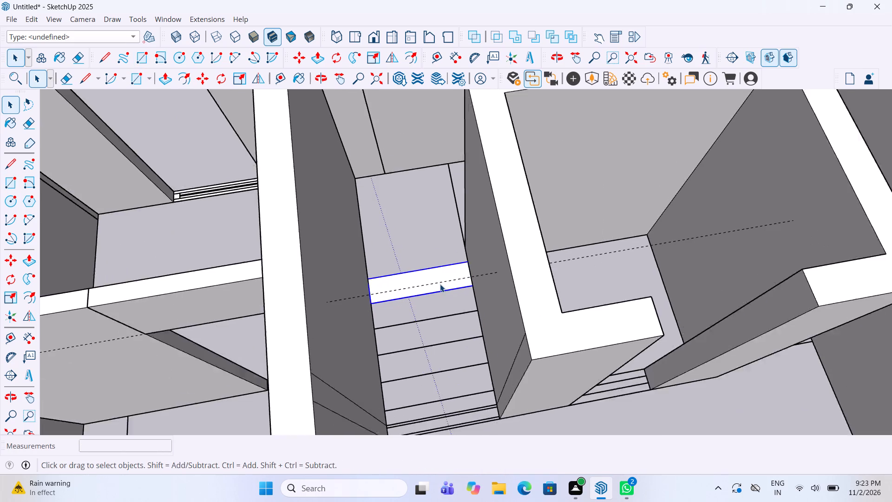
{"action": "scroll", "coordinate": [440, 284], "scroll_direction": "up", "scroll_amount": 2}
{"action": "key", "text": "m"}
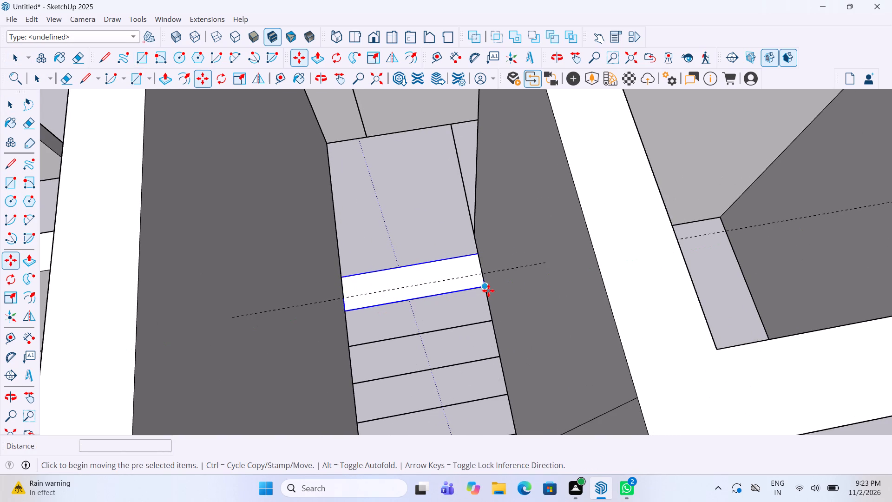
{"action": "double_click", "coordinate": [488, 288]}
{"action": "left_click", "coordinate": [491, 321]}
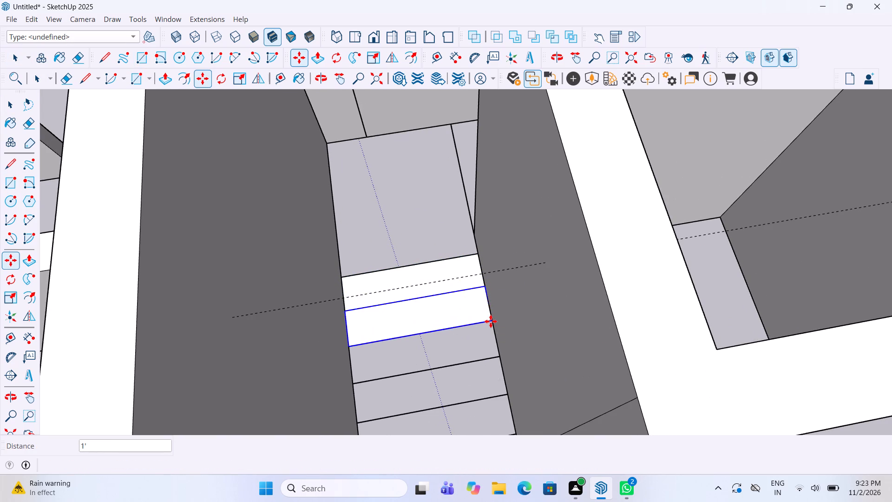
{"action": "key", "text": "m"}
{"action": "left_click", "coordinate": [491, 321], "text": "ctrl"}
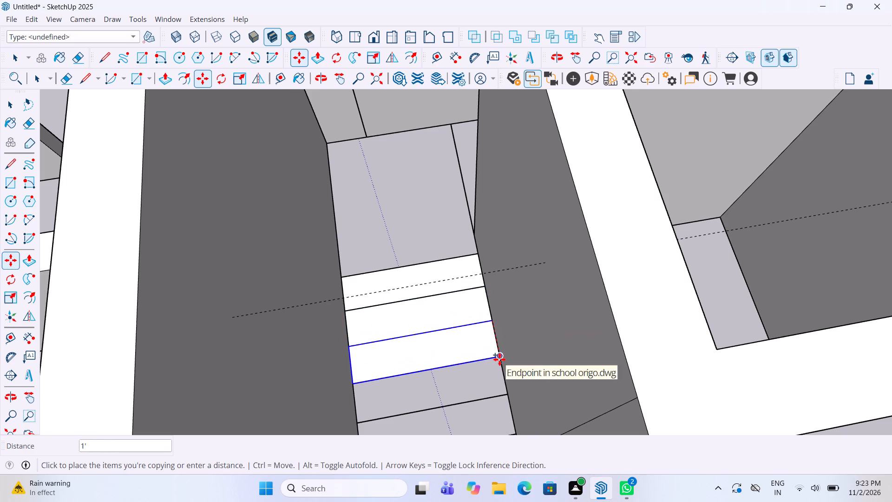
{"action": "left_click", "coordinate": [499, 359]}
{"action": "key", "text": "m"}
{"action": "left_click", "coordinate": [499, 359], "text": "ctrl"}
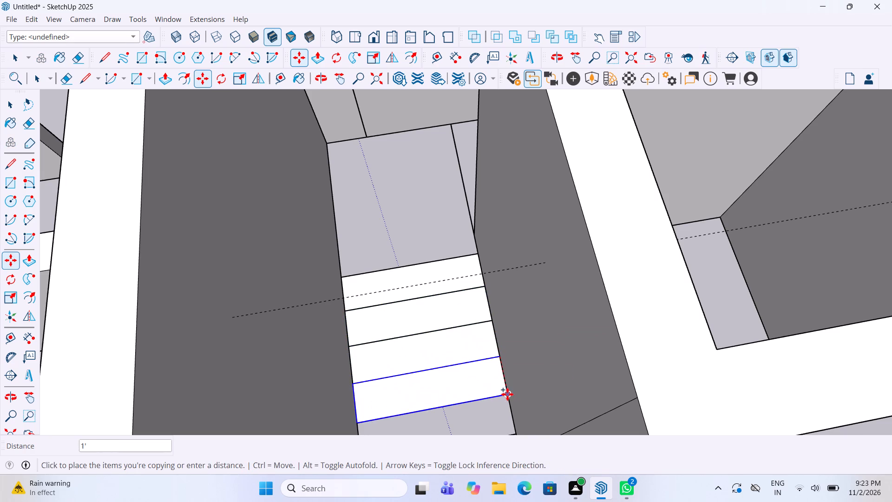
{"action": "left_click", "coordinate": [507, 394]}
{"action": "scroll", "coordinate": [510, 231], "scroll_direction": "down", "scroll_amount": 5}
{"action": "scroll", "coordinate": [504, 346], "scroll_direction": "up", "scroll_amount": 4}
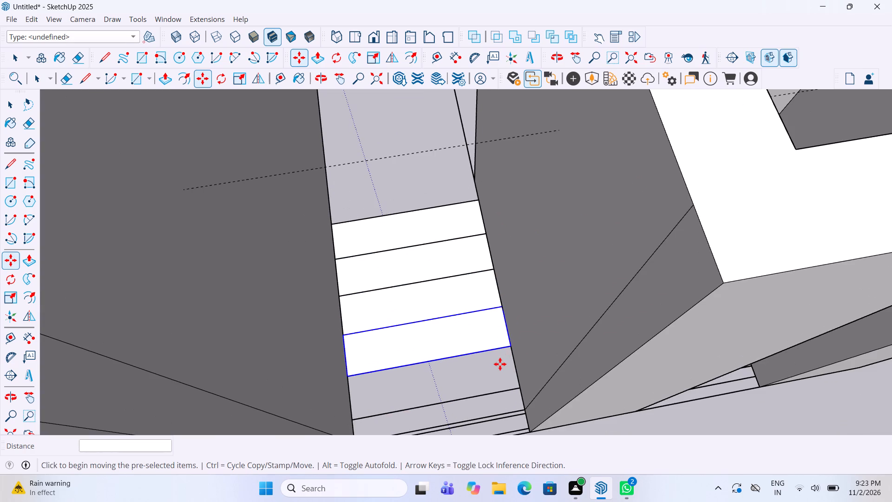
{"action": "key", "text": "m"}
{"action": "left_click", "coordinate": [513, 346]}
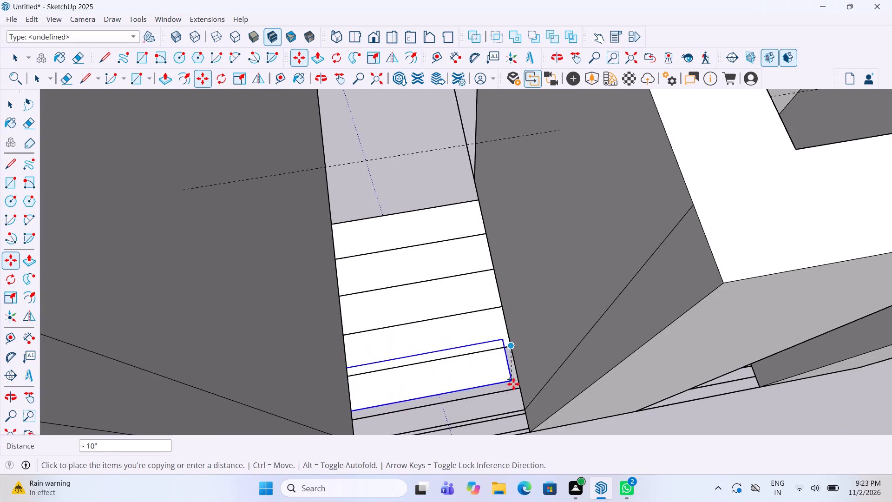
{"action": "double_click", "coordinate": [516, 389]}
{"action": "key", "text": "m"}
{"action": "left_click", "coordinate": [516, 390], "text": "ctrl"}
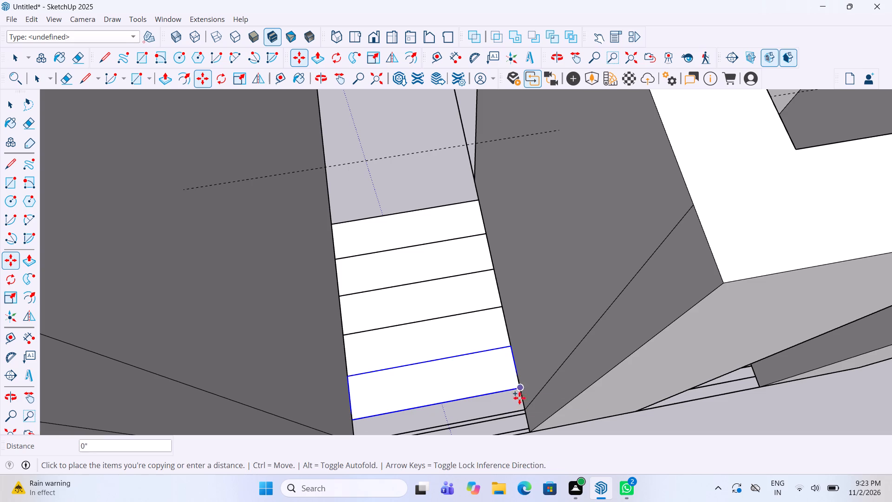
{"action": "left_click", "coordinate": [528, 427]}
{"action": "scroll", "coordinate": [504, 303], "scroll_direction": "down", "scroll_amount": 5}
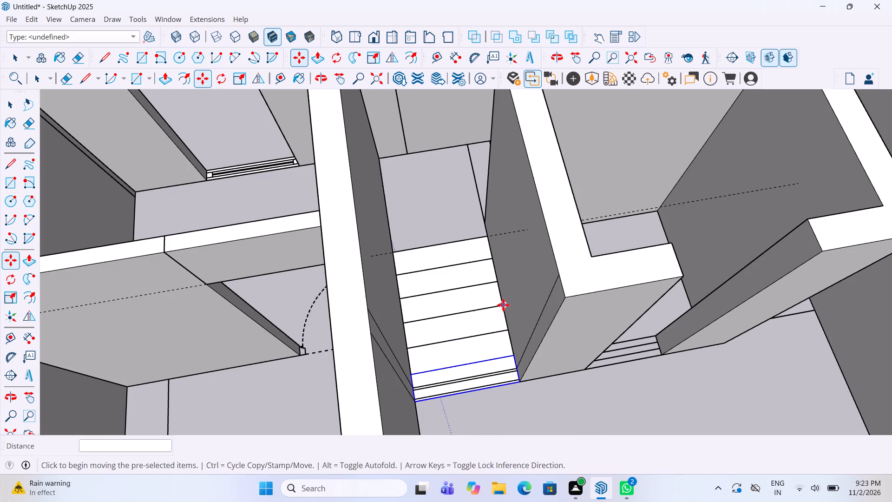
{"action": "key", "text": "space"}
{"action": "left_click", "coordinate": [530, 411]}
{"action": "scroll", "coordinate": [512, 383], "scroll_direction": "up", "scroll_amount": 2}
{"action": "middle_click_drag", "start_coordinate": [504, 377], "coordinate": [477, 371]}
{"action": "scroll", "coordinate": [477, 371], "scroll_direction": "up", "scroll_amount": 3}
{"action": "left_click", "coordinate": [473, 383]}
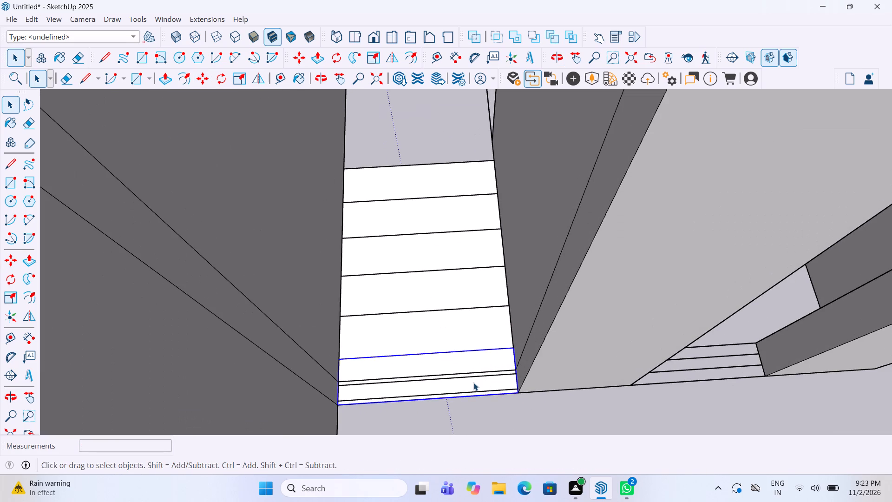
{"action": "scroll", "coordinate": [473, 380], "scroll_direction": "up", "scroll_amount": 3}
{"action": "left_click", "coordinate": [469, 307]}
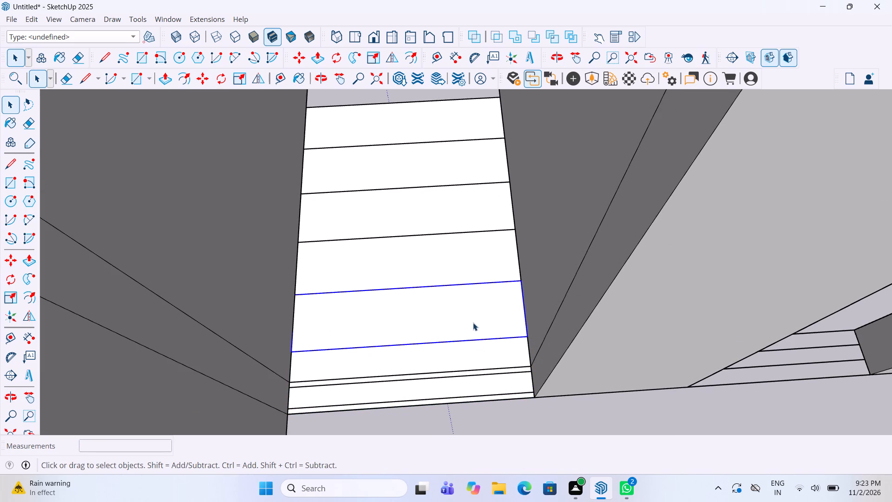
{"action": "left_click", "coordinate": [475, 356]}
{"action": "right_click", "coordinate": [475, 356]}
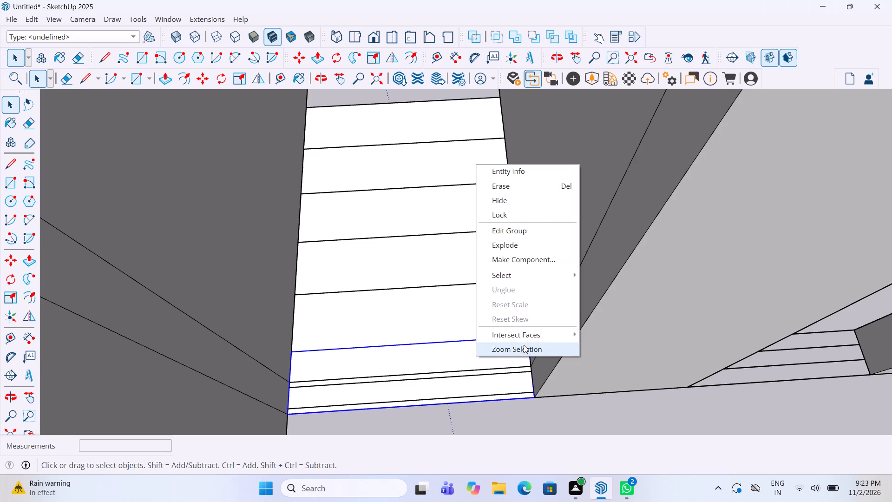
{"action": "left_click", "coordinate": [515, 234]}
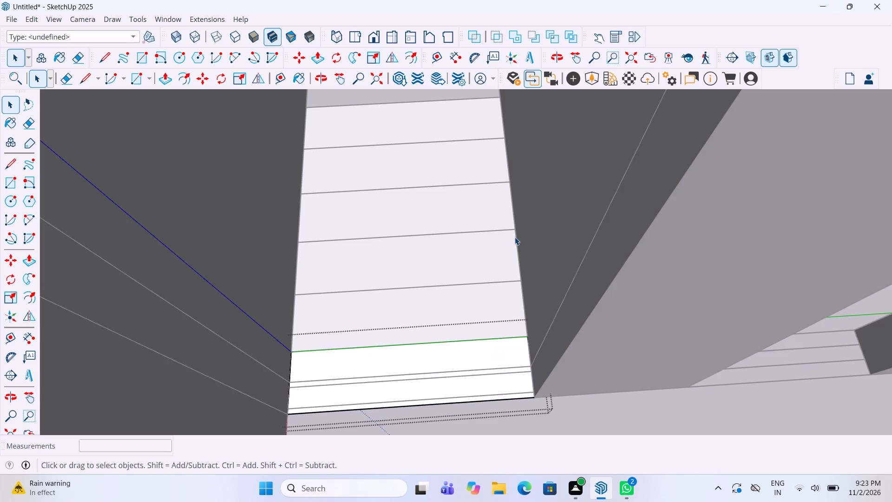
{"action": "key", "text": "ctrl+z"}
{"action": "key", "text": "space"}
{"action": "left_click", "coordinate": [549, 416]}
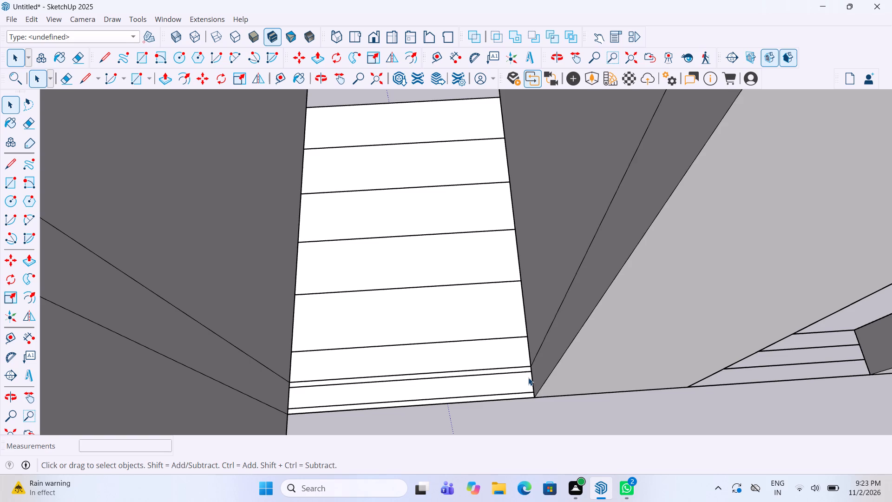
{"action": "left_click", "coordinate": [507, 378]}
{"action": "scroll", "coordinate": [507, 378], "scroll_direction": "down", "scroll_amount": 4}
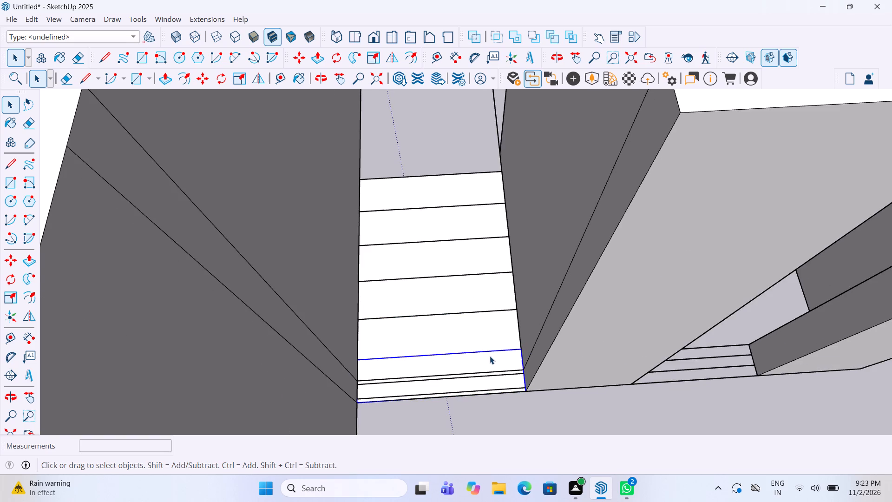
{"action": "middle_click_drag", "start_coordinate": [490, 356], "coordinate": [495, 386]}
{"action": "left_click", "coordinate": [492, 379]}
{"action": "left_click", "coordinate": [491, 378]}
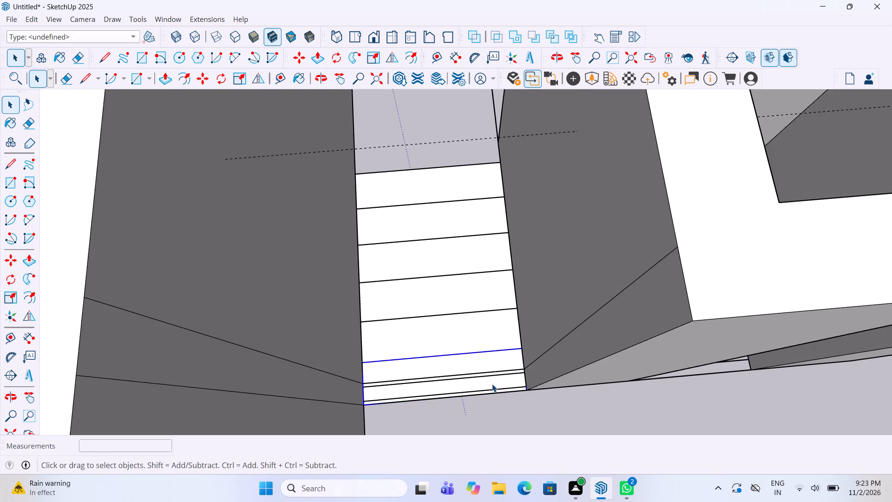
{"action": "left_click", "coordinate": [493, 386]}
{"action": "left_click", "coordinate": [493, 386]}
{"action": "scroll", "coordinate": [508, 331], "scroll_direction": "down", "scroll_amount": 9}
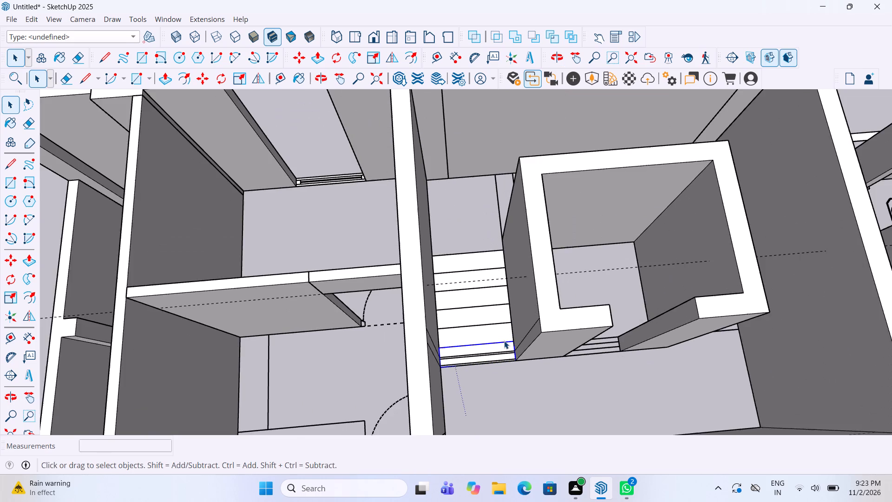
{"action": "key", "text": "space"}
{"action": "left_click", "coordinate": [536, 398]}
Inside the bottom tread's group, pull the face up 6" as the first solid step, and close the group.
{"action": "scroll", "coordinate": [524, 375], "scroll_direction": "down", "scroll_amount": 4}
{"action": "middle_click_drag", "start_coordinate": [517, 353], "coordinate": [498, 349]}
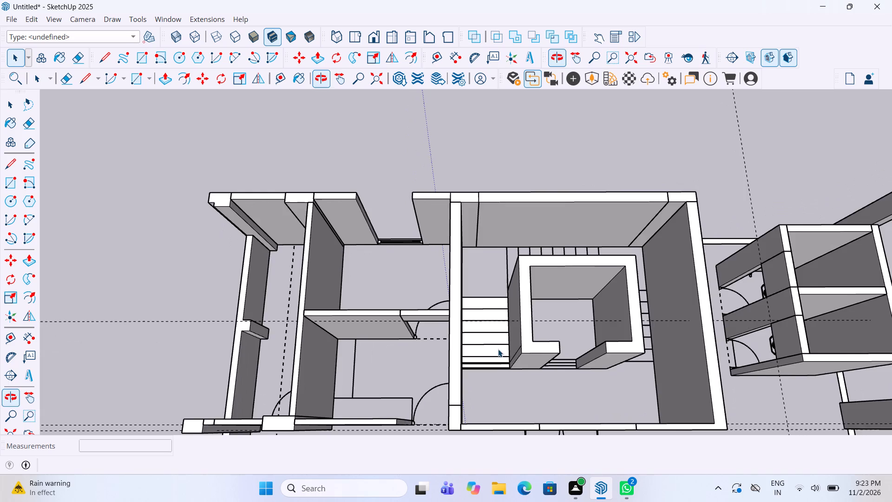
{"action": "scroll", "coordinate": [489, 335], "scroll_direction": "up", "scroll_amount": 4}
{"action": "scroll", "coordinate": [482, 393], "scroll_direction": "up", "scroll_amount": 9}
{"action": "left_click", "coordinate": [492, 371]}
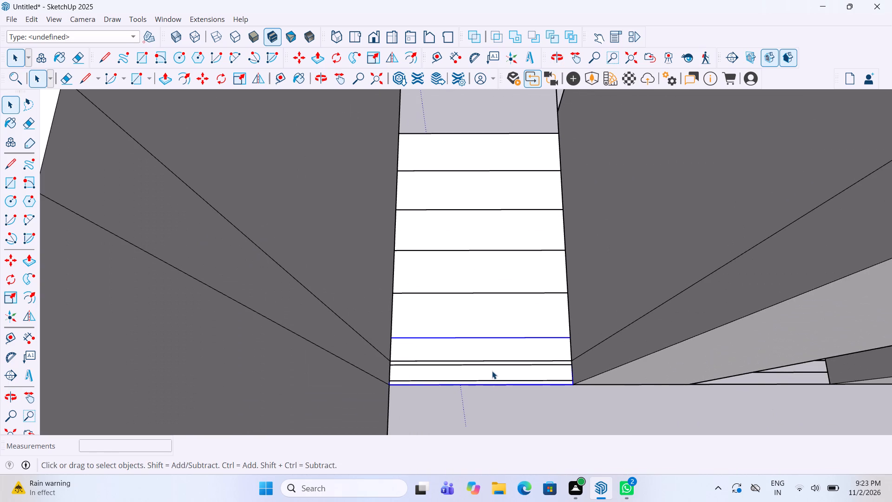
{"action": "double_click", "coordinate": [502, 377]}
{"action": "key", "text": "p"}
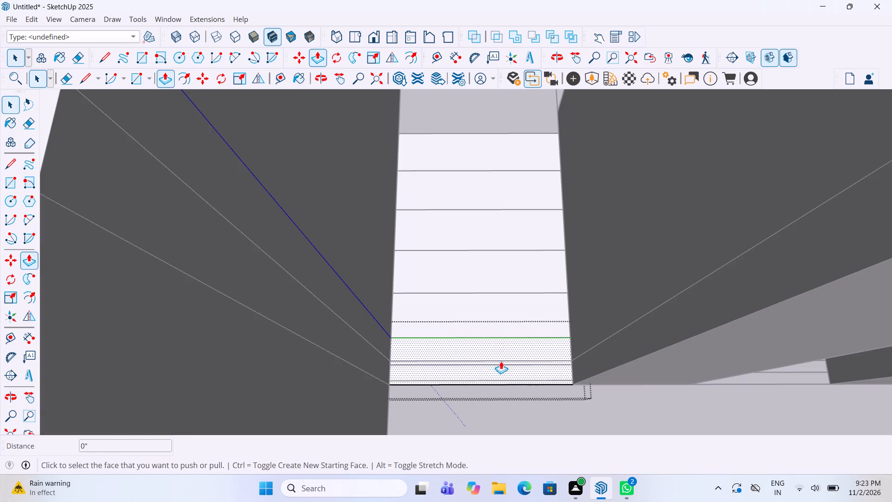
{"action": "left_click", "coordinate": [501, 364]}
{"action": "type", "text": "6\""}
{"action": "key", "text": "Return"}
{"action": "key", "text": "space"}
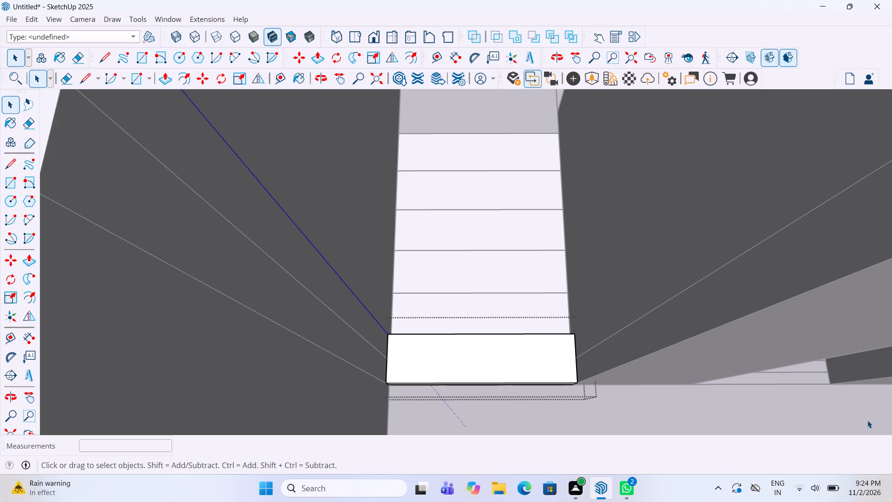
{"action": "scroll", "coordinate": [867, 420], "scroll_direction": "down", "scroll_amount": 4}
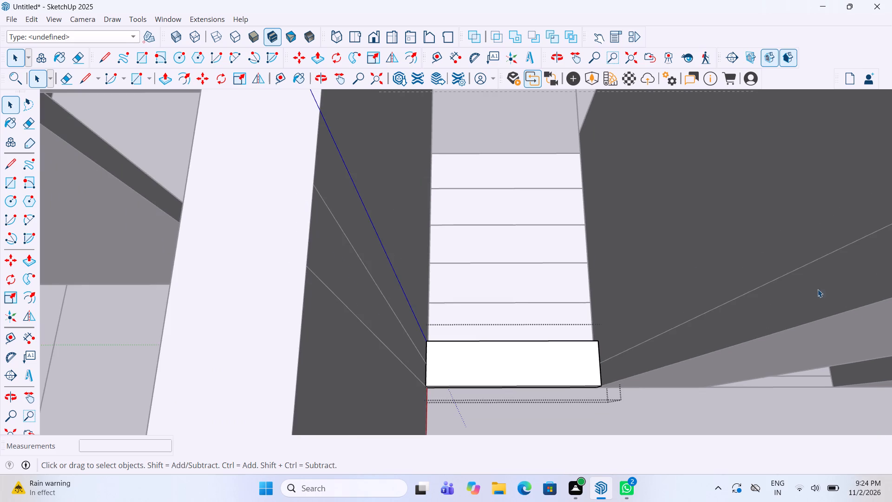
{"action": "scroll", "coordinate": [615, 267], "scroll_direction": "down", "scroll_amount": 4}
{"action": "scroll", "coordinate": [528, 279], "scroll_direction": "down", "scroll_amount": 10}
{"action": "left_click", "coordinate": [765, 121]}
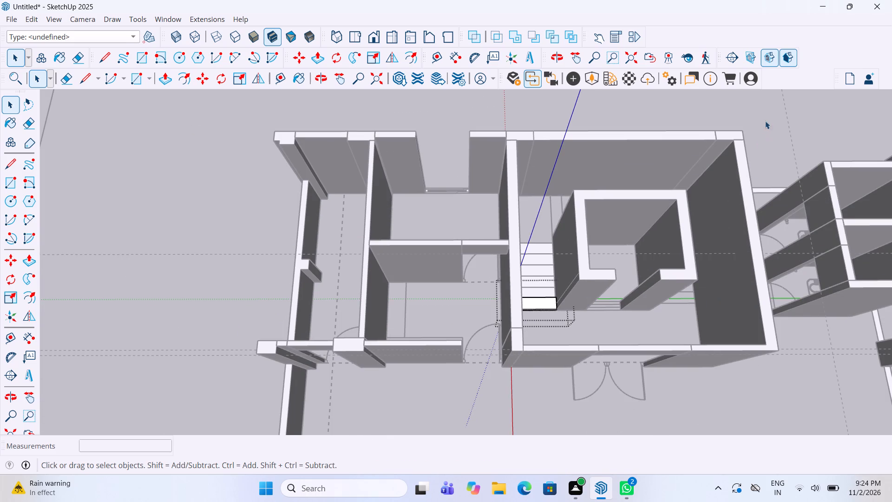
Delete the flat tread copy directly above the raised bottom step.
{"action": "middle_click_drag", "start_coordinate": [645, 339], "coordinate": [648, 323]}
{"action": "scroll", "coordinate": [591, 254], "scroll_direction": "up", "scroll_amount": 2}
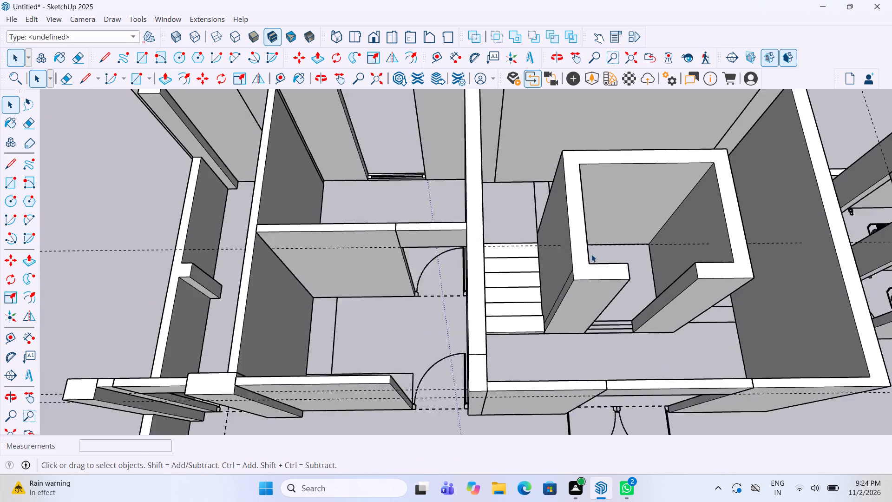
{"action": "scroll", "coordinate": [591, 254], "scroll_direction": "up", "scroll_amount": 3}
{"action": "scroll", "coordinate": [445, 358], "scroll_direction": "up", "scroll_amount": 3}
{"action": "scroll", "coordinate": [539, 324], "scroll_direction": "up", "scroll_amount": 4}
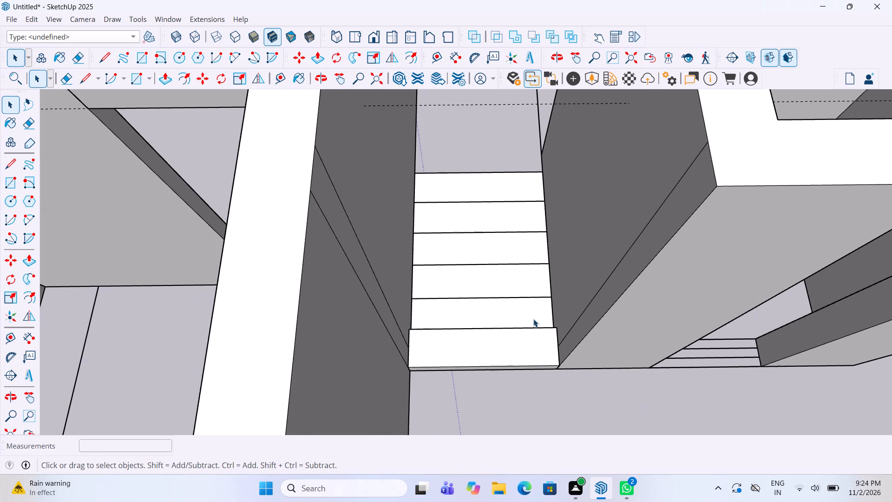
{"action": "middle_click_drag", "start_coordinate": [533, 319], "coordinate": [540, 323]}
{"action": "scroll", "coordinate": [535, 321], "scroll_direction": "up", "scroll_amount": 1}
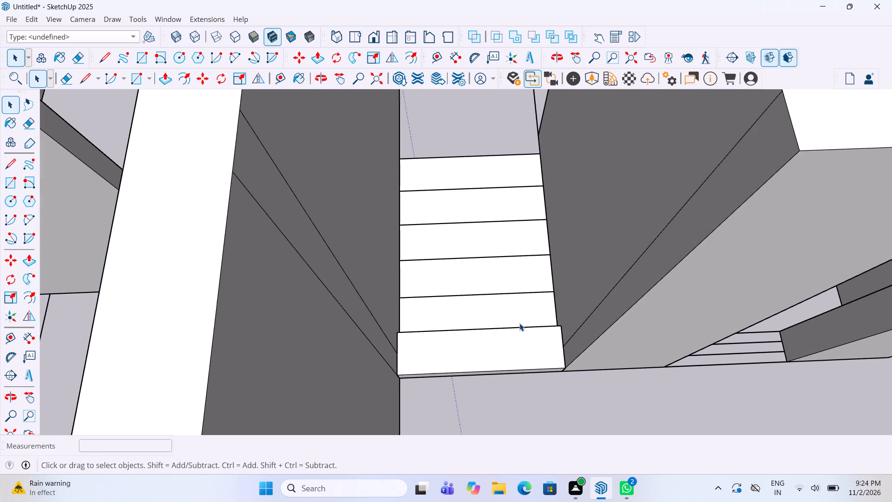
{"action": "left_click", "coordinate": [509, 326]}
{"action": "left_click", "coordinate": [502, 304]}
{"action": "key", "text": "Delete"}
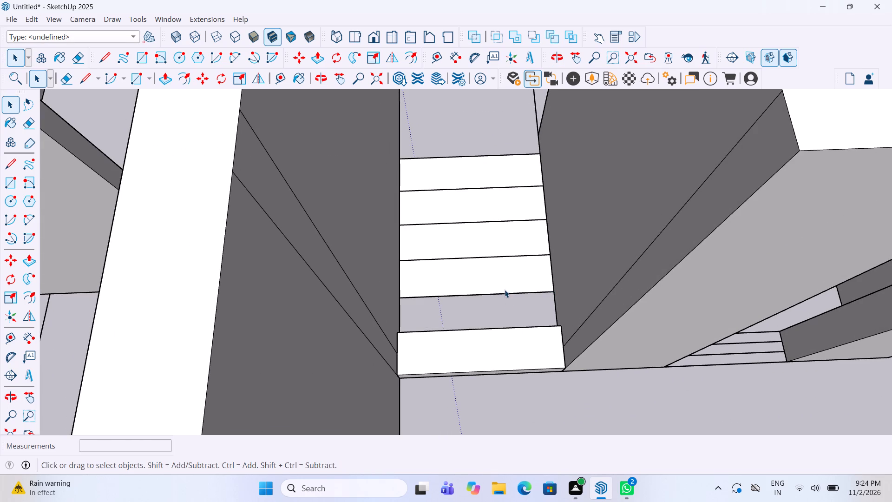
Delete the four remaining flat tread copies above the raised bottom step, leaving the plan's tread lines.
{"action": "left_click", "coordinate": [504, 281]}
{"action": "key", "text": "Delete"}
{"action": "left_click", "coordinate": [498, 235]}
{"action": "key", "text": "Delete"}
{"action": "left_click", "coordinate": [489, 197]}
{"action": "key", "text": "Delete"}
{"action": "left_click", "coordinate": [485, 174]}
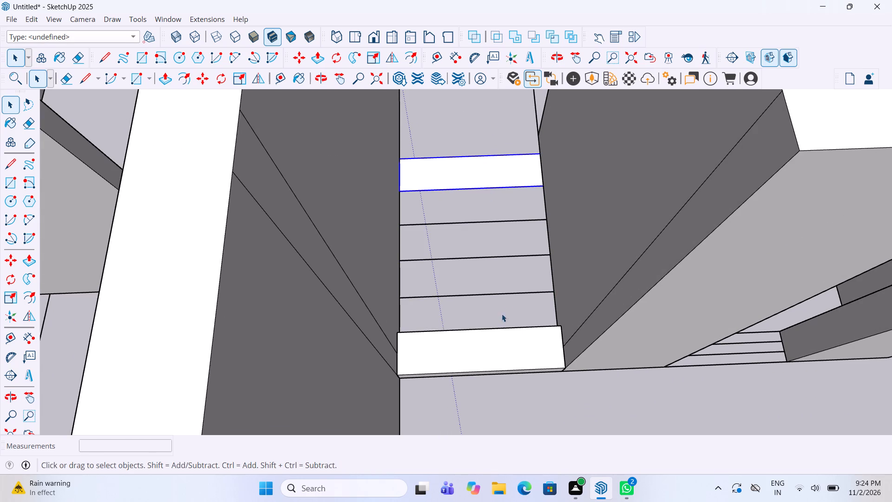
{"action": "key", "text": "Delete"}
Hide the enclosed core's wall group beside the stair flight.
{"action": "left_click", "coordinate": [499, 348]}
{"action": "middle_click_drag", "start_coordinate": [482, 354], "coordinate": [515, 352]}
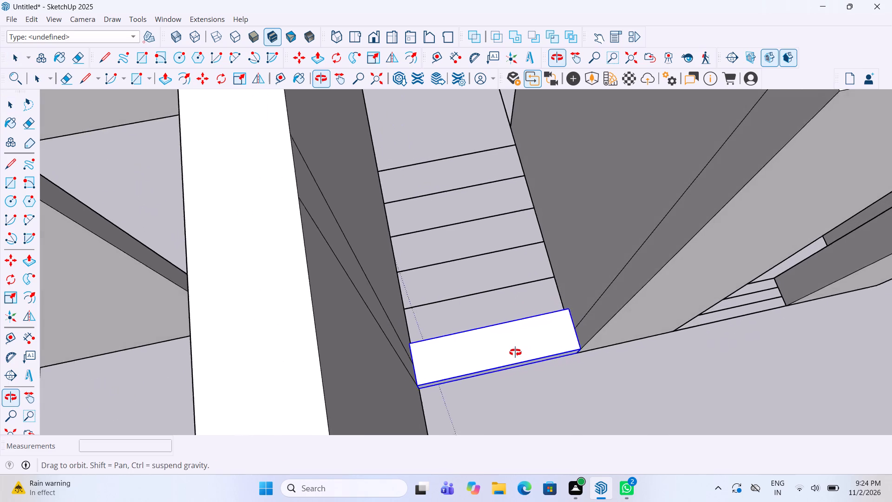
{"action": "middle_click_drag", "start_coordinate": [515, 352], "coordinate": [512, 352]}
{"action": "key", "text": "space"}
{"action": "scroll", "coordinate": [371, 342], "scroll_direction": "down", "scroll_amount": 9}
{"action": "left_click", "coordinate": [544, 277]}
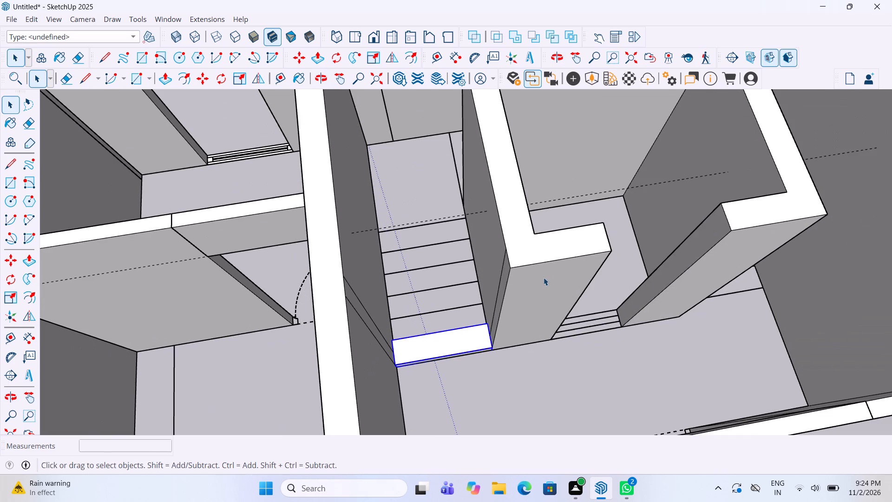
{"action": "right_click", "coordinate": [544, 277]}
{"action": "left_click", "coordinate": [580, 317]}
Copy the bottom solid step up one tread, snapping its lower front corner to the original's upper back corner.
{"action": "scroll", "coordinate": [578, 327], "scroll_direction": "down", "scroll_amount": 2}
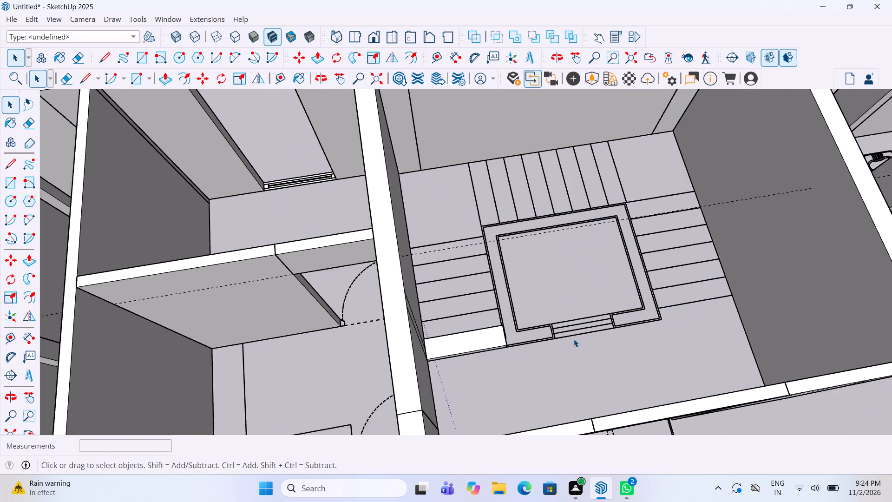
{"action": "middle_click_drag", "start_coordinate": [574, 339], "coordinate": [363, 321]}
{"action": "scroll", "coordinate": [363, 337], "scroll_direction": "down", "scroll_amount": 5}
{"action": "scroll", "coordinate": [389, 298], "scroll_direction": "up", "scroll_amount": 4}
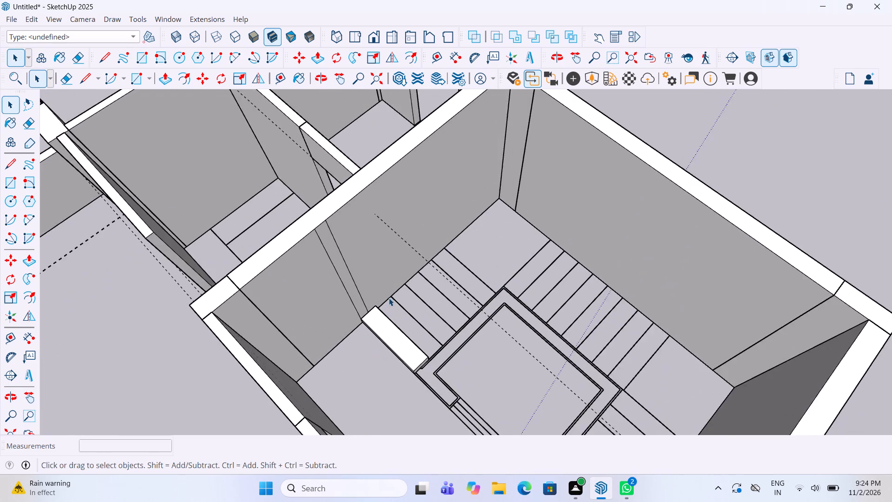
{"action": "scroll", "coordinate": [388, 387], "scroll_direction": "up", "scroll_amount": 4}
{"action": "scroll", "coordinate": [439, 341], "scroll_direction": "up", "scroll_amount": 5}
{"action": "left_click", "coordinate": [402, 341]}
{"action": "middle_click_drag", "start_coordinate": [422, 354], "coordinate": [438, 310]}
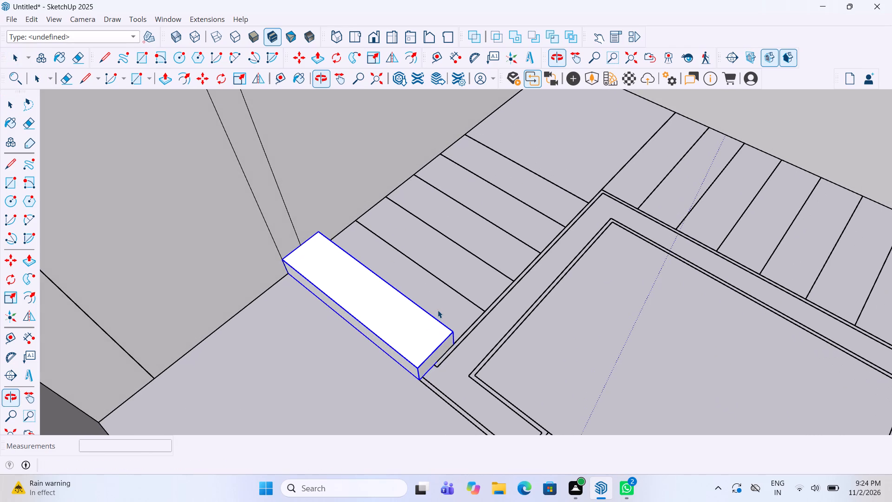
{"action": "left_click", "coordinate": [438, 310]}
{"action": "key", "text": "m"}
{"action": "left_click", "coordinate": [422, 383]}
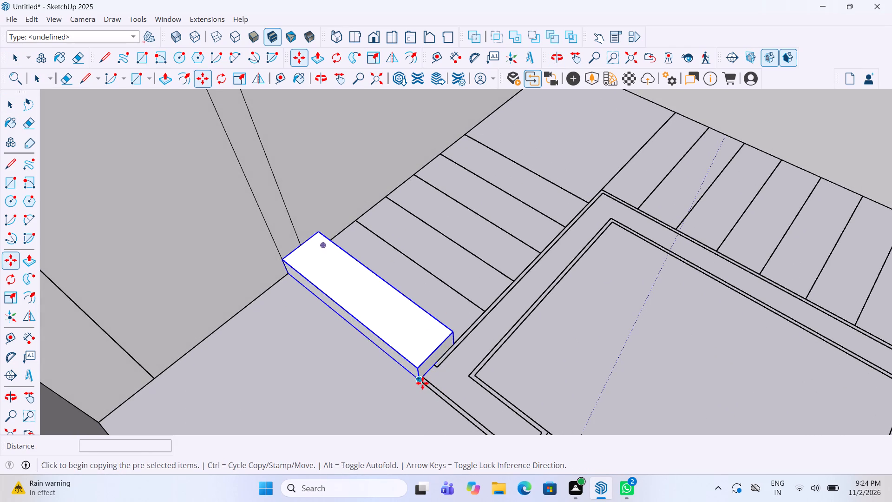
{"action": "left_click", "coordinate": [454, 333]}
Copy the step up the flight four more times, snapping each copy corner to corner at about 1' 1 7/16" spacing.
{"action": "key", "text": "m"}
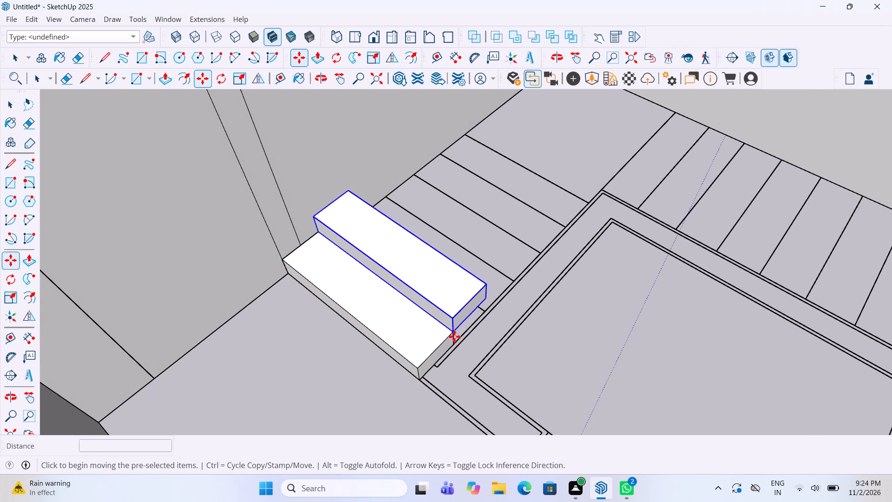
{"action": "left_click", "coordinate": [453, 332], "text": "ctrl"}
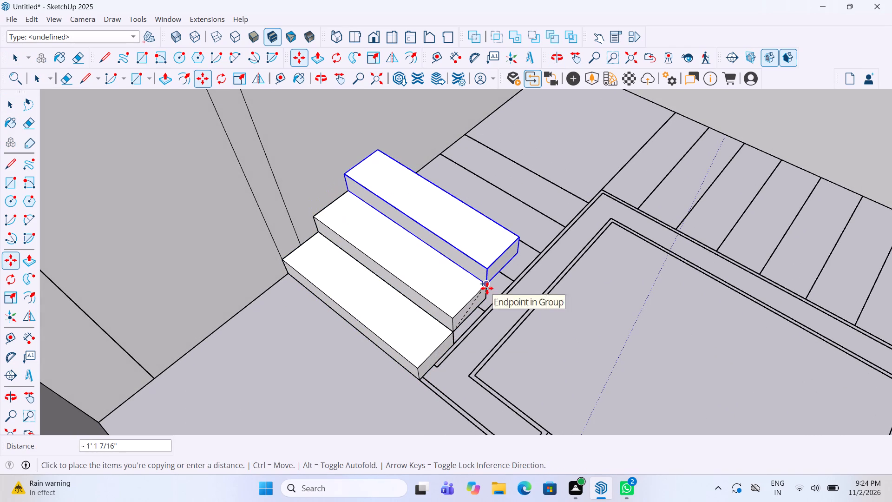
{"action": "left_click", "coordinate": [487, 288]}
{"action": "key", "text": "m"}
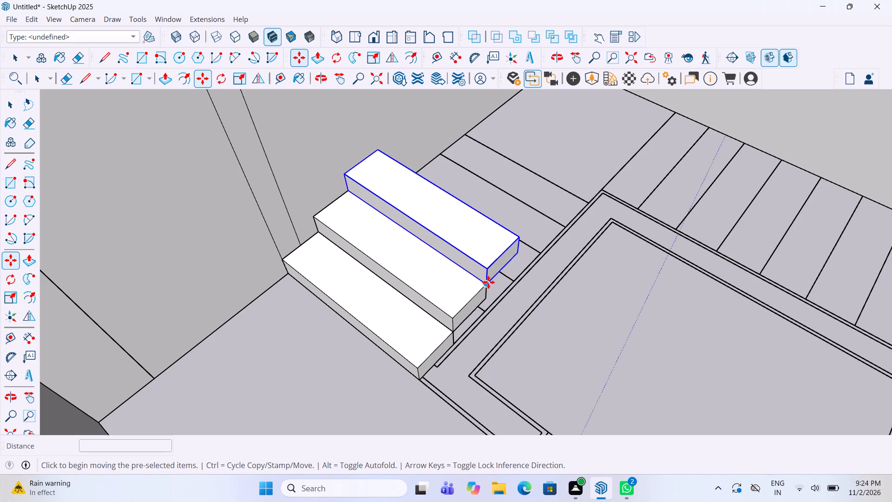
{"action": "left_click", "coordinate": [488, 282], "text": "ctrl"}
{"action": "left_click", "coordinate": [523, 238]}
{"action": "key", "text": "m"}
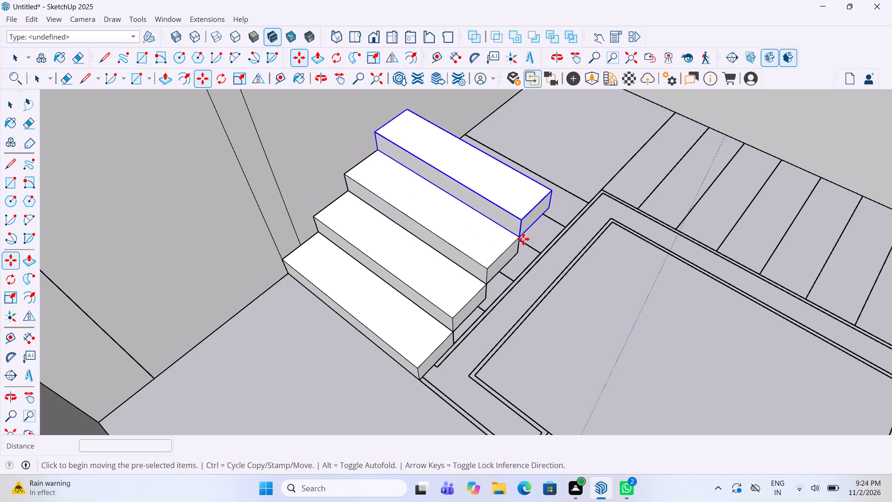
{"action": "left_click", "coordinate": [521, 238], "text": "ctrl"}
{"action": "left_click", "coordinate": [552, 193]}
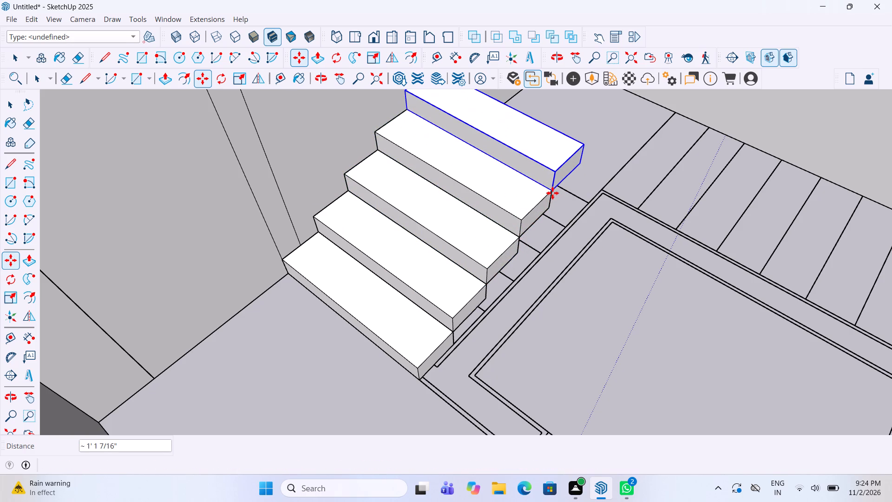
{"action": "key", "text": "m"}
{"action": "left_click", "coordinate": [552, 194]}
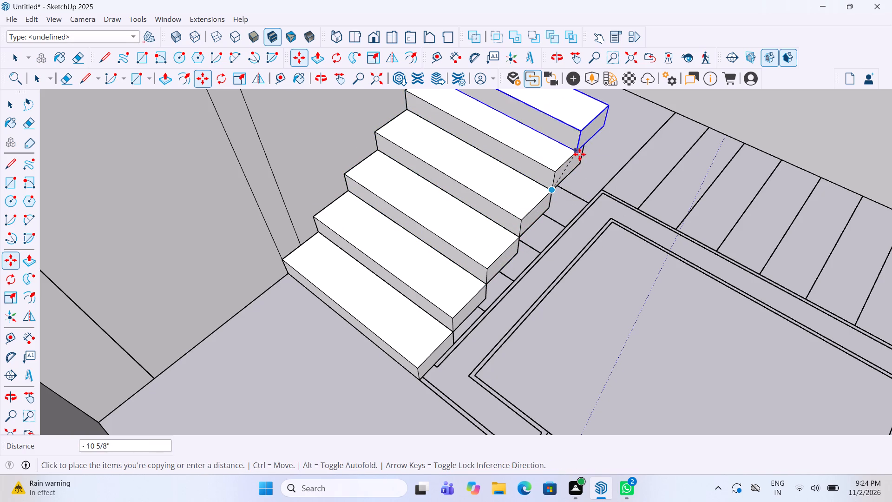
{"action": "scroll", "coordinate": [482, 270], "scroll_direction": "down", "scroll_amount": 3}
{"action": "middle_click_drag", "start_coordinate": [492, 283], "coordinate": [356, 255]}
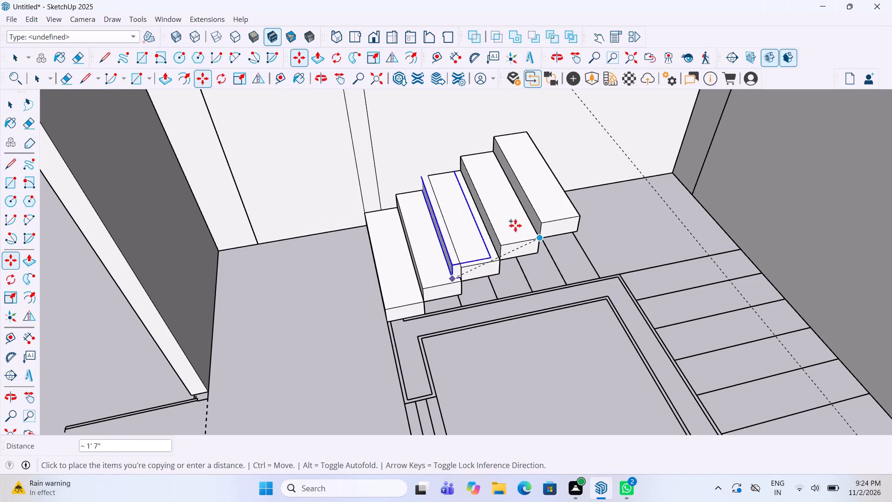
{"action": "left_click", "coordinate": [581, 215]}
{"action": "key", "text": "space"}
{"action": "left_click", "coordinate": [555, 382]}
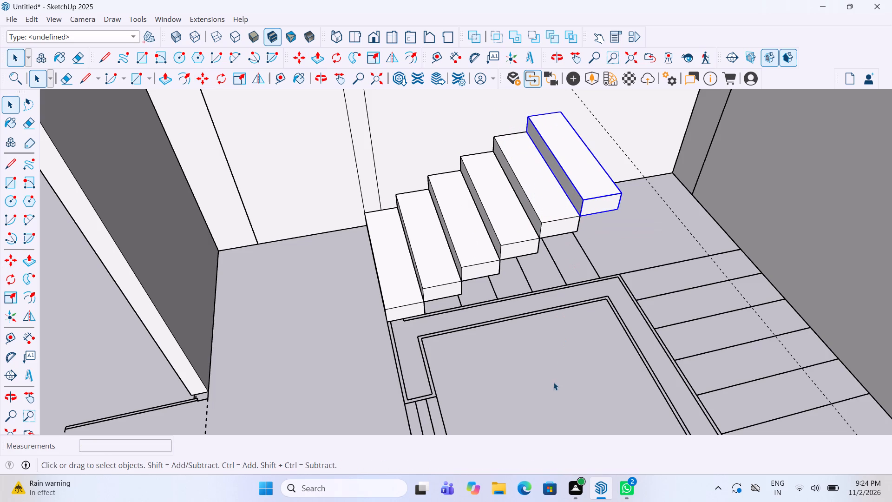
Draw a rectangle over the corner landing area beyond the top of the flight and group it.
{"action": "scroll", "coordinate": [508, 362], "scroll_direction": "down", "scroll_amount": 4}
{"action": "middle_click_drag", "start_coordinate": [421, 274], "coordinate": [394, 255]}
{"action": "scroll", "coordinate": [365, 249], "scroll_direction": "down", "scroll_amount": 4}
{"action": "scroll", "coordinate": [638, 265], "scroll_direction": "up", "scroll_amount": 4}
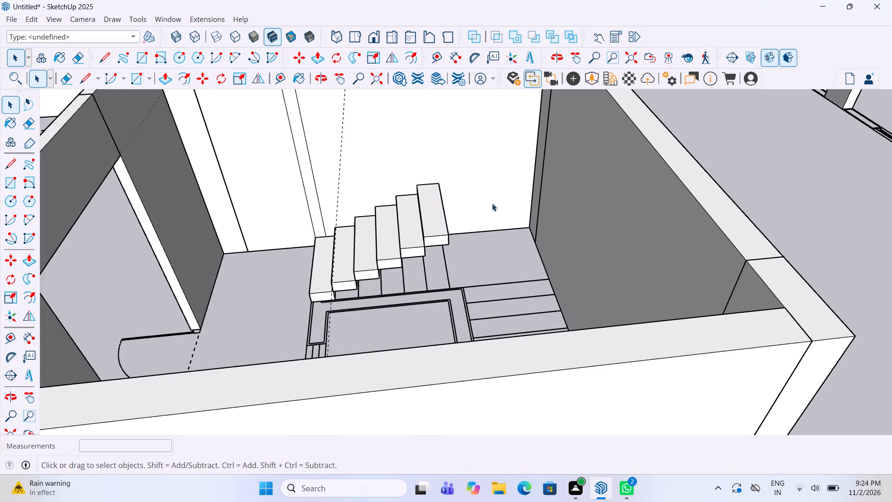
{"action": "scroll", "coordinate": [492, 183], "scroll_direction": "up", "scroll_amount": 4}
{"action": "middle_click_drag", "start_coordinate": [494, 177], "coordinate": [486, 223]}
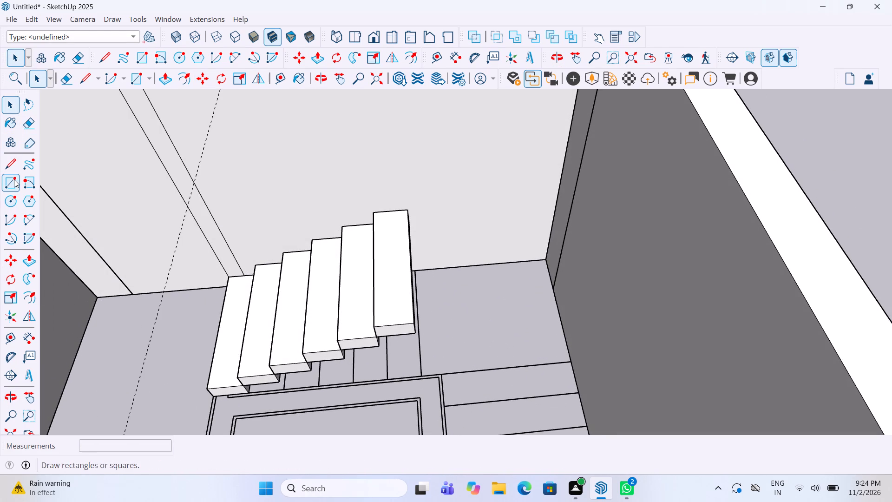
{"action": "left_click", "coordinate": [14, 179]}
{"action": "left_click", "coordinate": [421, 374]}
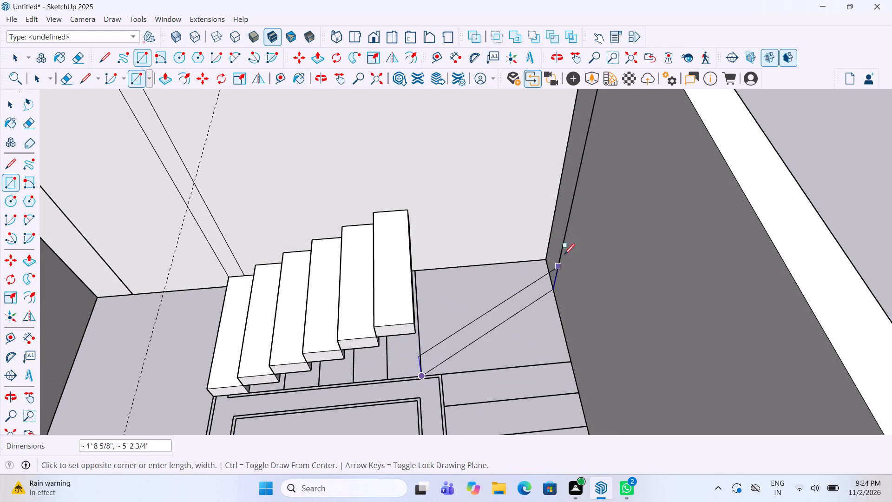
{"action": "left_click", "coordinate": [546, 258]}
{"action": "key", "text": "space"}
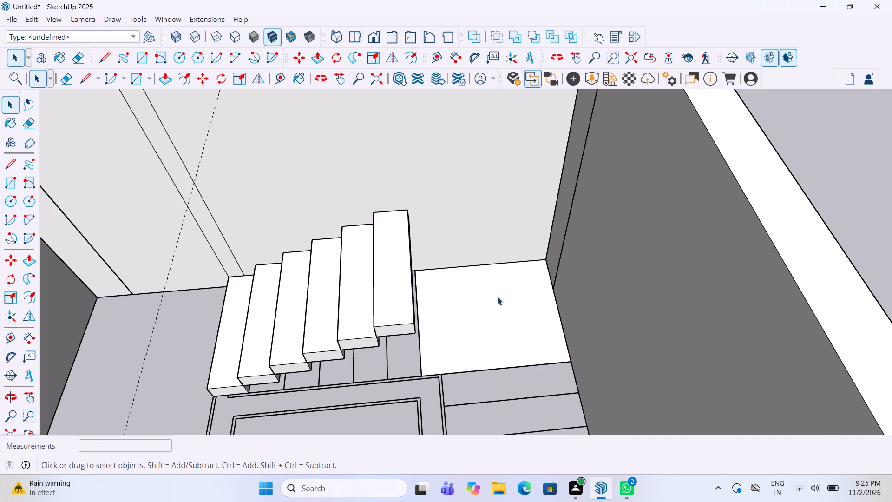
{"action": "left_click", "coordinate": [492, 300]}
{"action": "right_click", "coordinate": [491, 300]}
{"action": "left_click", "coordinate": [535, 179]}
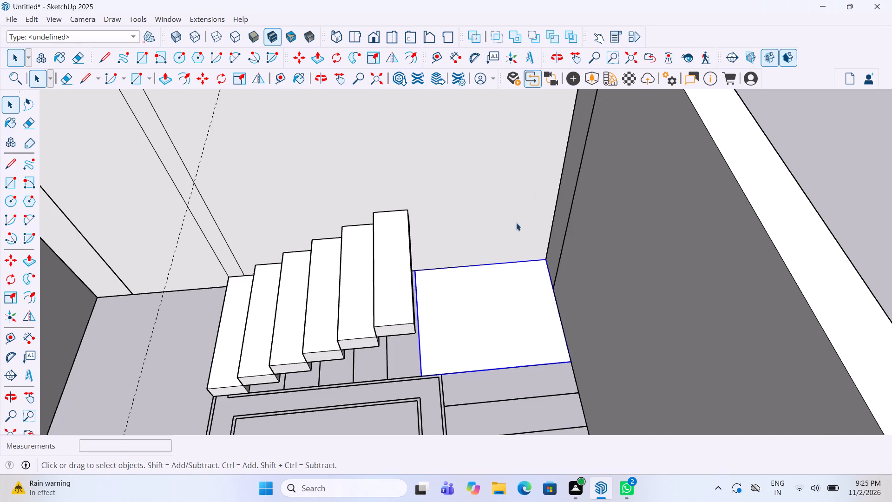
Inside the landing's group, pull the face up 6" and close the group.
{"action": "left_click", "coordinate": [445, 324]}
{"action": "left_click", "coordinate": [445, 324]}
{"action": "key", "text": "p"}
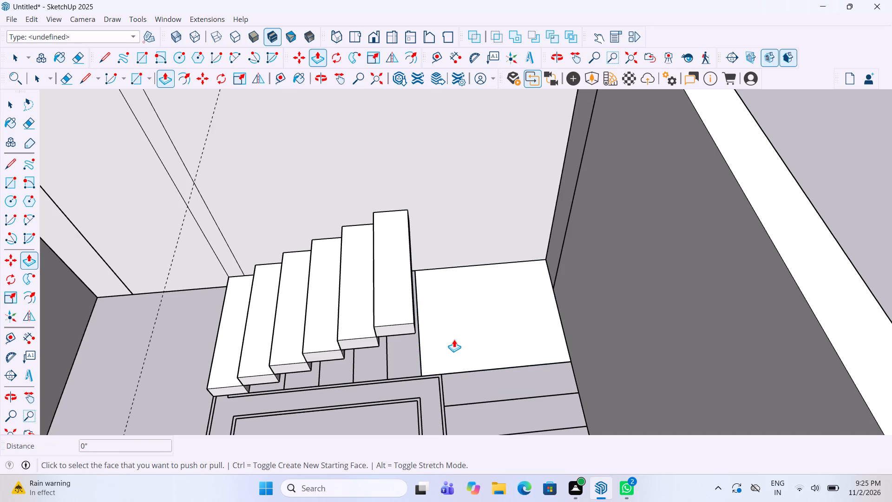
{"action": "double_click", "coordinate": [454, 339]}
{"action": "key", "text": "p"}
{"action": "left_click", "coordinate": [480, 342]}
{"action": "key", "text": "space"}
{"action": "double_click", "coordinate": [483, 320]}
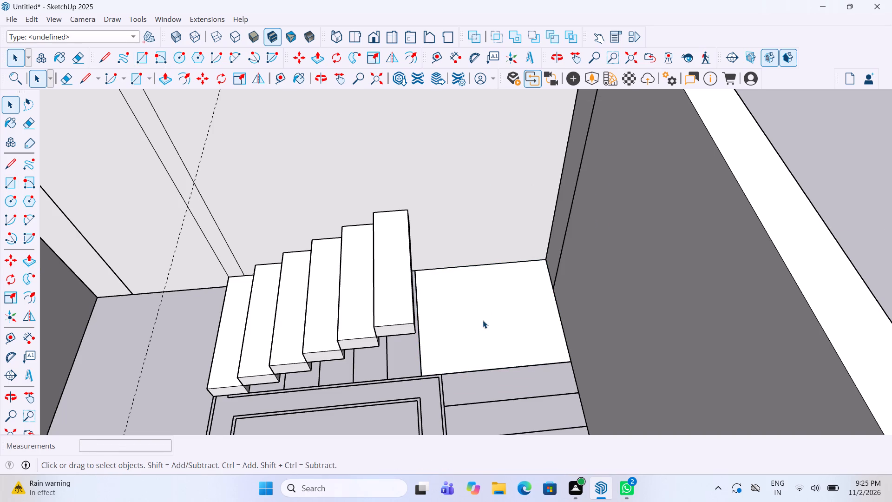
{"action": "key", "text": "p"}
{"action": "left_click", "coordinate": [484, 333]}
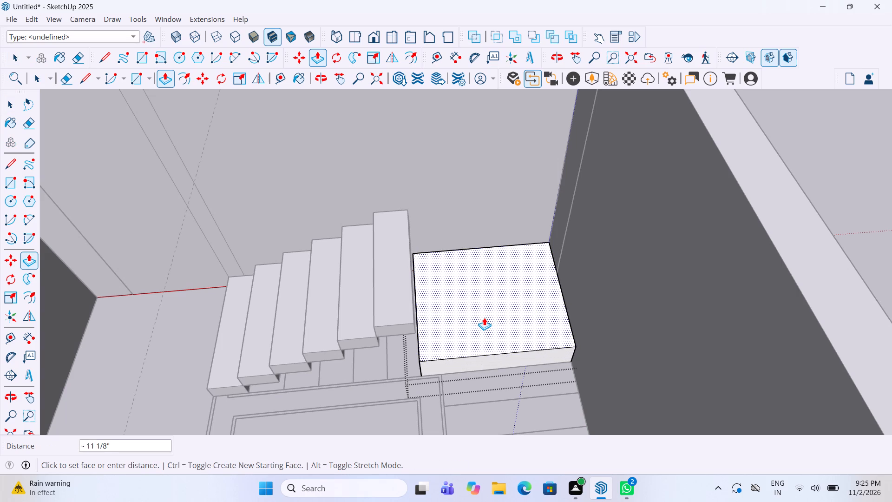
{"action": "type", "text": "6\""}
{"action": "key", "text": "Return"}
{"action": "key", "text": "space"}
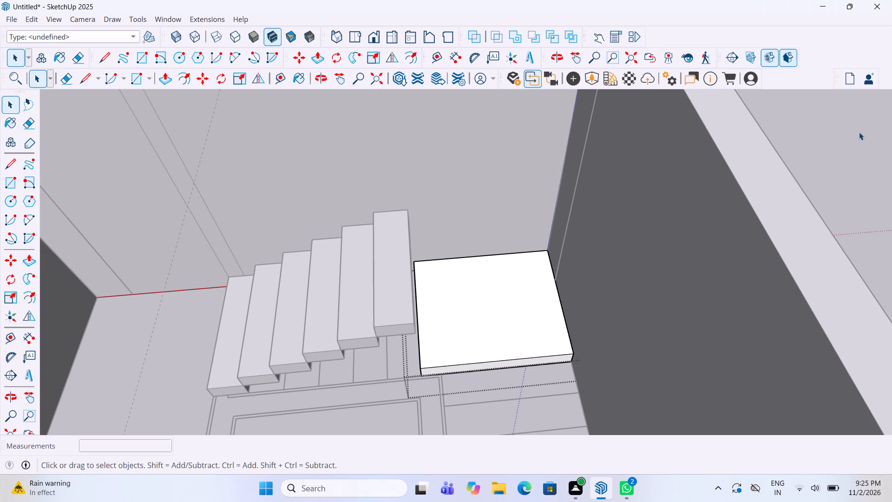
{"action": "left_click", "coordinate": [859, 132]}
Move the landing slab up 3', snapping its lower corner to the top step's upper corner.
{"action": "left_click", "coordinate": [525, 326]}
{"action": "key", "text": "m"}
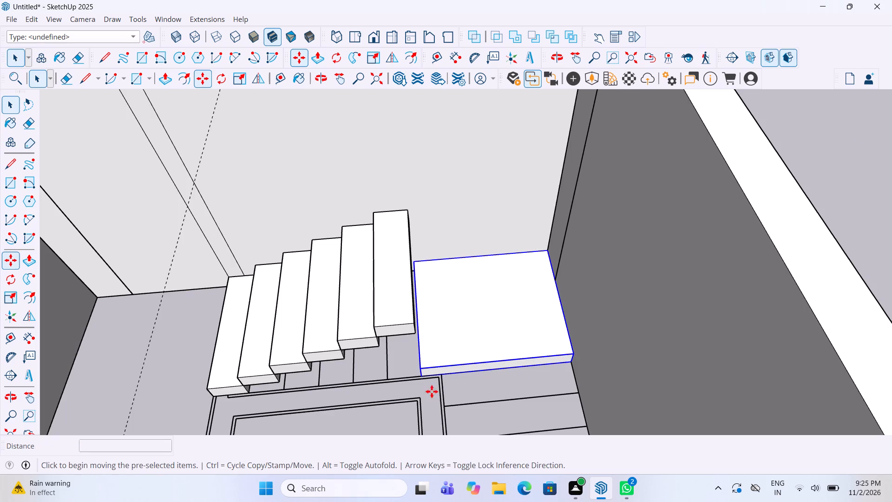
{"action": "left_click", "coordinate": [422, 380]}
{"action": "left_click", "coordinate": [408, 327]}
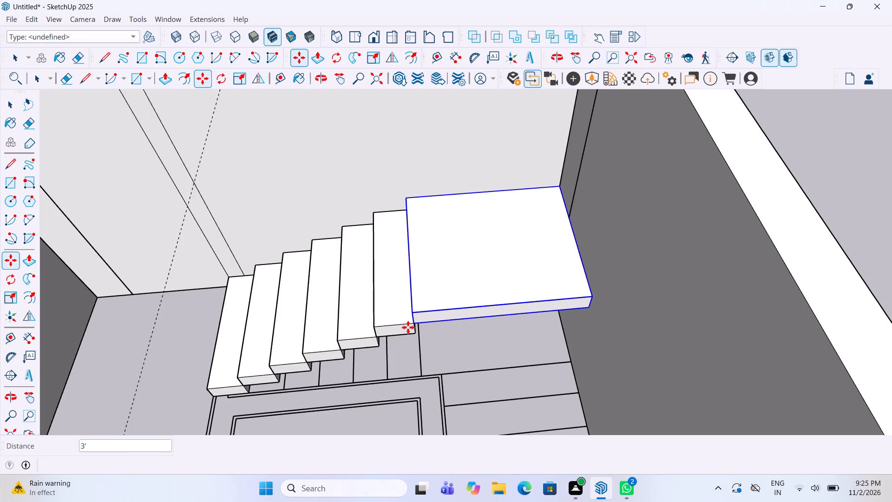
{"action": "key", "text": "space"}
{"action": "left_click", "coordinate": [467, 355]}
Draw a rectangle over the first tread of the second flight, next to the landing, and group it.
{"action": "scroll", "coordinate": [425, 263], "scroll_direction": "down", "scroll_amount": 4}
{"action": "middle_click_drag", "start_coordinate": [426, 264], "coordinate": [512, 270]}
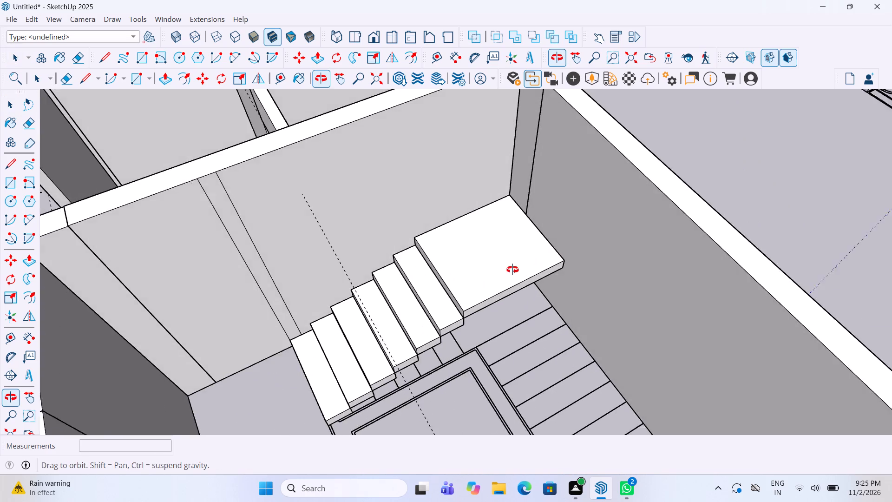
{"action": "middle_click_drag", "start_coordinate": [512, 270], "coordinate": [511, 269]}
{"action": "left_click", "coordinate": [9, 183]}
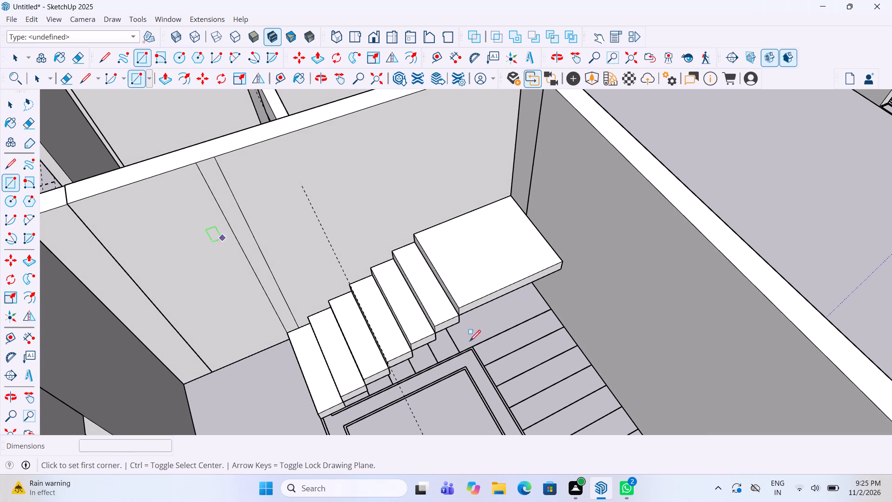
{"action": "scroll", "coordinate": [531, 355], "scroll_direction": "up", "scroll_amount": 7}
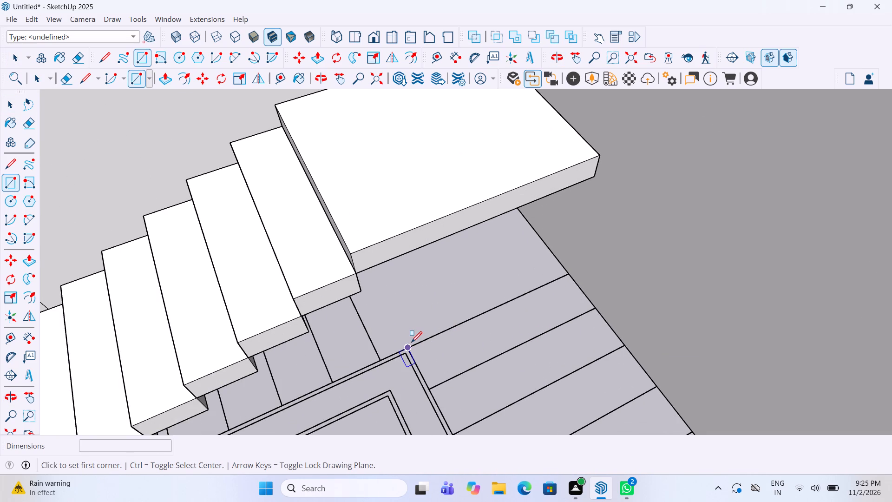
{"action": "left_click", "coordinate": [411, 343]}
{"action": "left_click", "coordinate": [596, 310]}
{"action": "key", "text": "space"}
{"action": "left_click", "coordinate": [525, 314]}
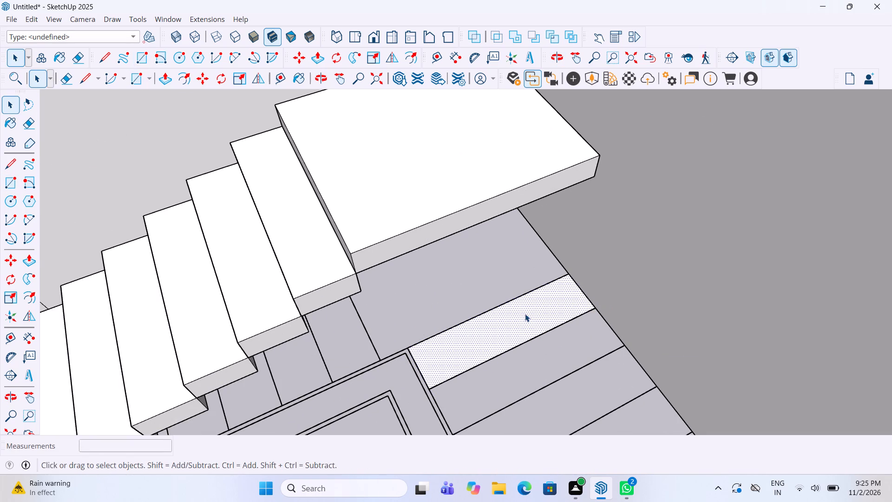
{"action": "right_click", "coordinate": [525, 314]}
{"action": "left_click", "coordinate": [566, 192]}
Inside the second flight's tread group, pull the face up 6" and close the group.
{"action": "double_click", "coordinate": [535, 321]}
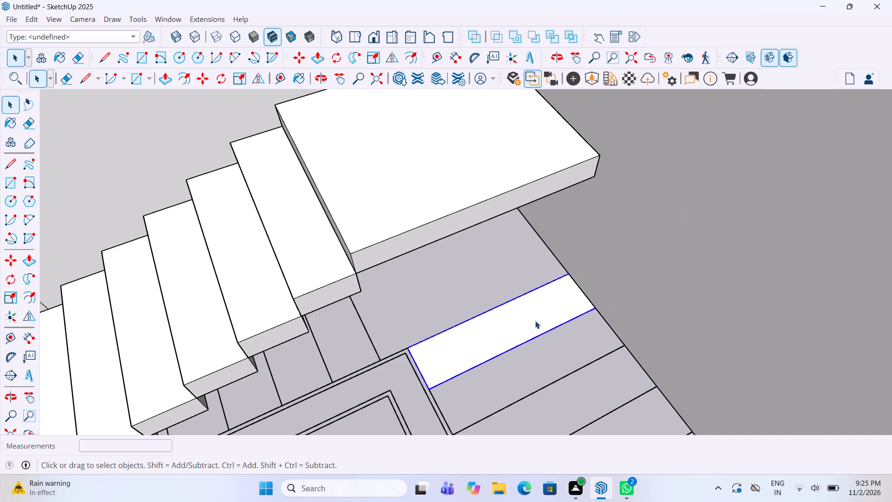
{"action": "key", "text": "p"}
{"action": "left_click", "coordinate": [530, 322]}
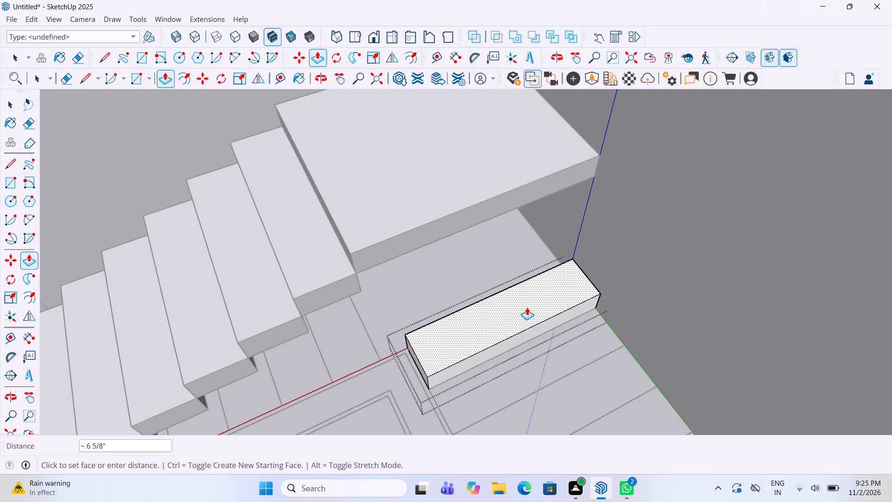
{"action": "key", "text": "6"}
{"action": "key", "text": "shift+quotedbl"}
{"action": "key", "text": "Return"}
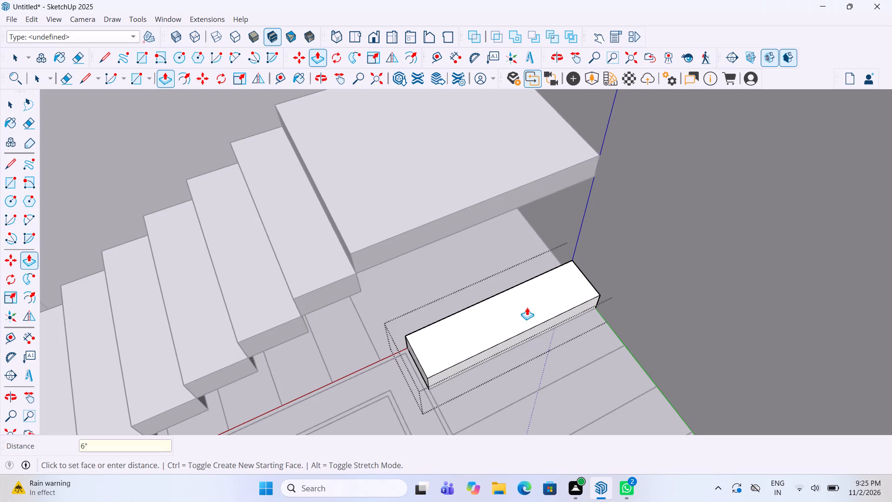
{"action": "key", "text": "space"}
{"action": "left_click", "coordinate": [568, 358]}
Raise the second flight's first step onto the corner landing, snapping its lower corner to the landing's upper corner.
{"action": "left_click", "coordinate": [507, 326]}
{"action": "middle_click_drag", "start_coordinate": [492, 331], "coordinate": [527, 334]}
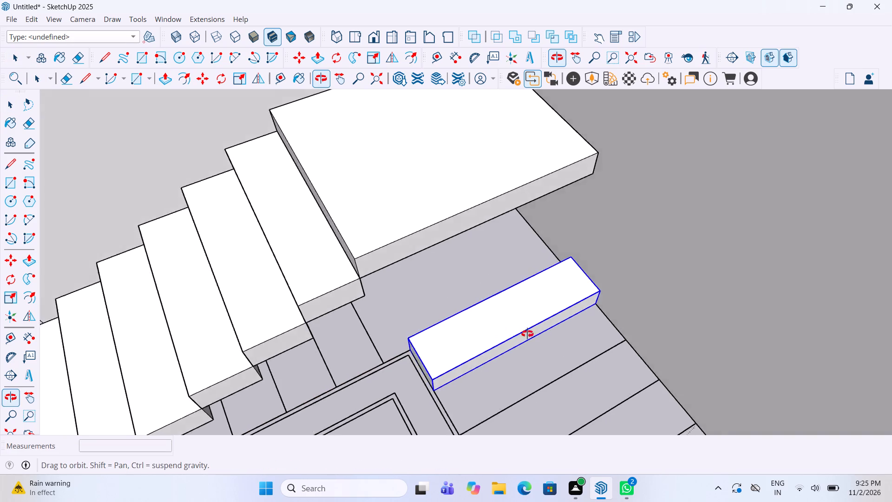
{"action": "middle_click_drag", "start_coordinate": [527, 334], "coordinate": [587, 326]}
{"action": "key", "text": "m"}
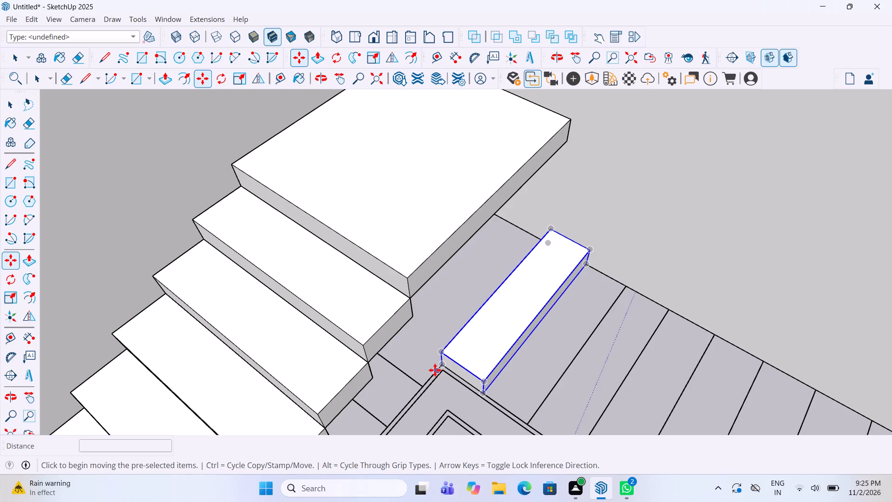
{"action": "scroll", "coordinate": [439, 365], "scroll_direction": "up", "scroll_amount": 8}
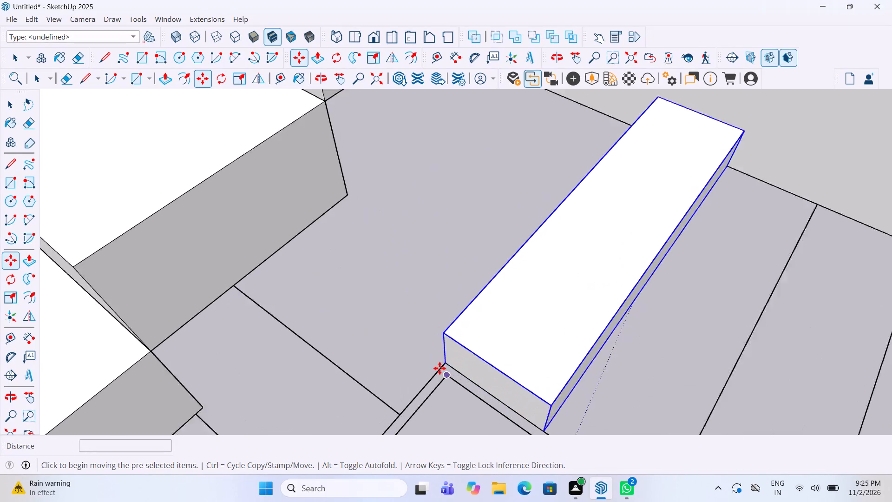
{"action": "scroll", "coordinate": [439, 368], "scroll_direction": "up", "scroll_amount": 1}
{"action": "left_click", "coordinate": [439, 362]}
{"action": "scroll", "coordinate": [546, 353], "scroll_direction": "down", "scroll_amount": 10}
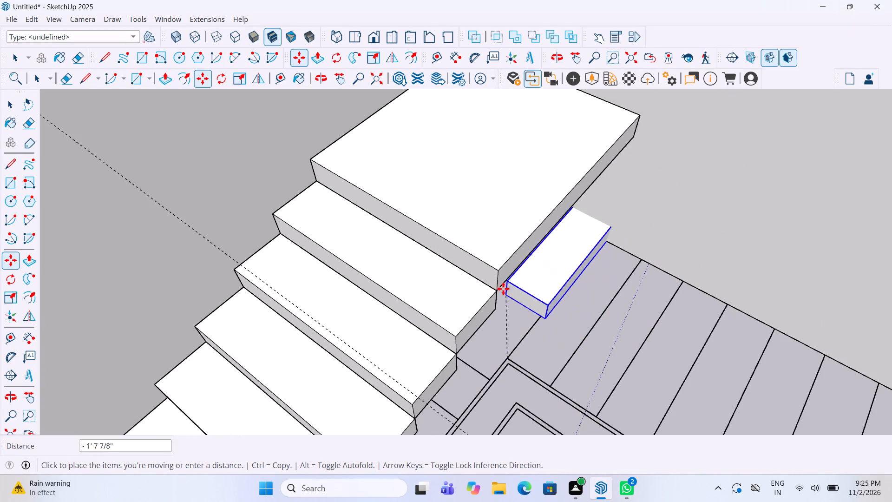
{"action": "left_click", "coordinate": [496, 269]}
{"action": "key", "text": "space"}
{"action": "left_click", "coordinate": [534, 336]}
Copy the second flight's first step three times up the flight, snapping each copy's lower corner to the previous step's upper corner.
{"action": "scroll", "coordinate": [435, 346], "scroll_direction": "down", "scroll_amount": 4}
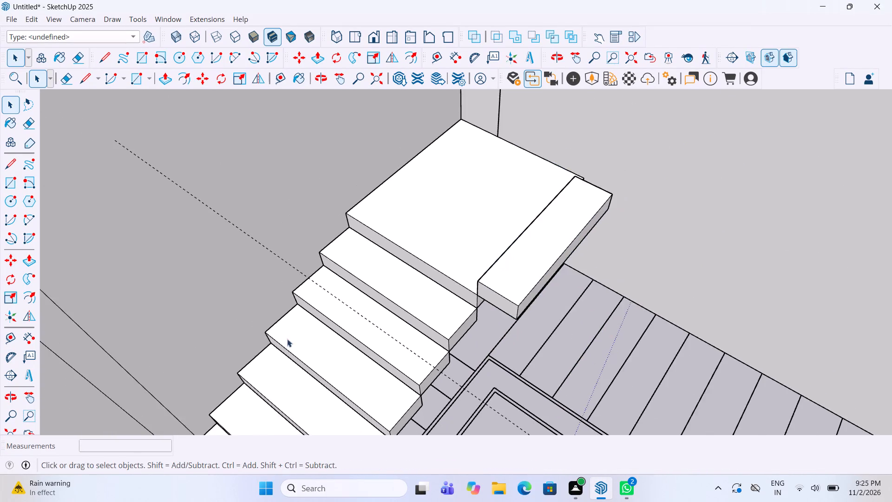
{"action": "middle_click_drag", "start_coordinate": [287, 339], "coordinate": [377, 336]}
{"action": "left_click", "coordinate": [536, 261]}
{"action": "scroll", "coordinate": [595, 269], "scroll_direction": "up", "scroll_amount": 4}
{"action": "key", "text": "m"}
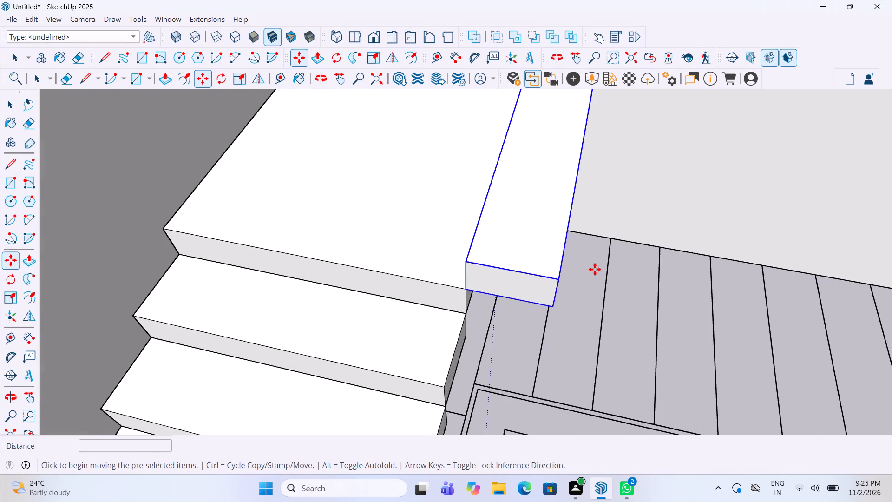
{"action": "left_click", "coordinate": [467, 290]}
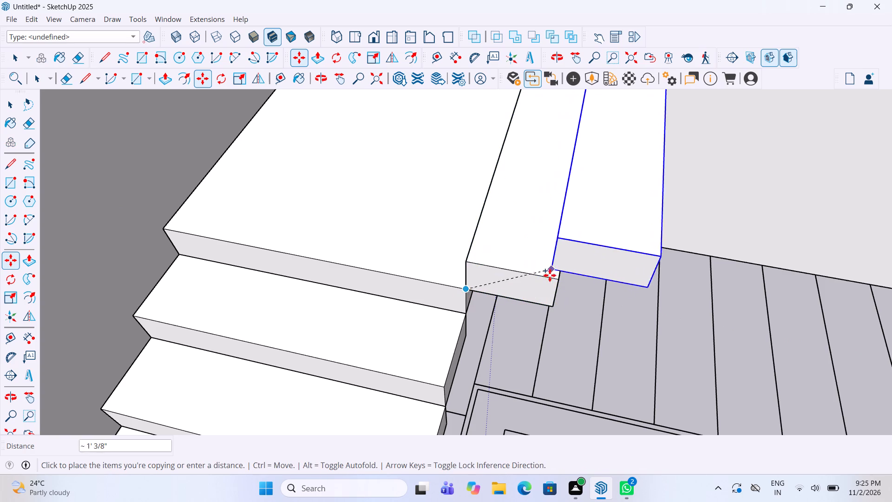
{"action": "left_click", "coordinate": [559, 282]}
{"action": "key", "text": "m"}
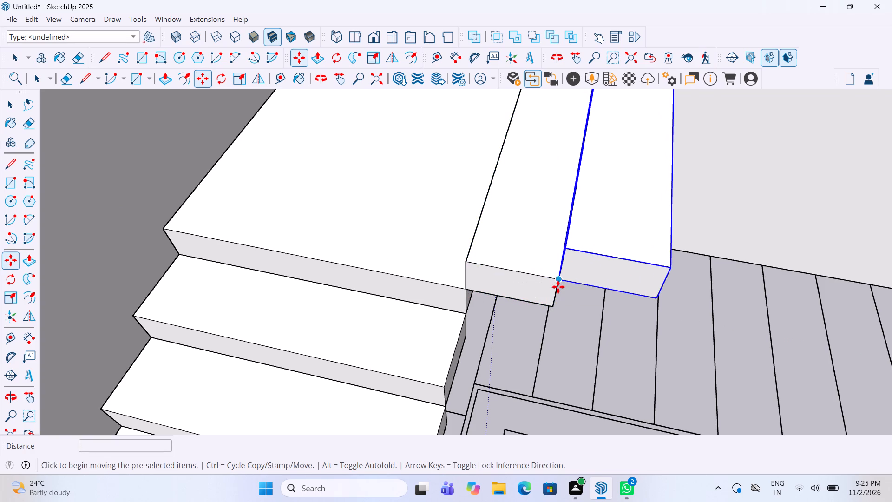
{"action": "left_click", "coordinate": [557, 284]}
{"action": "left_click", "coordinate": [670, 268]}
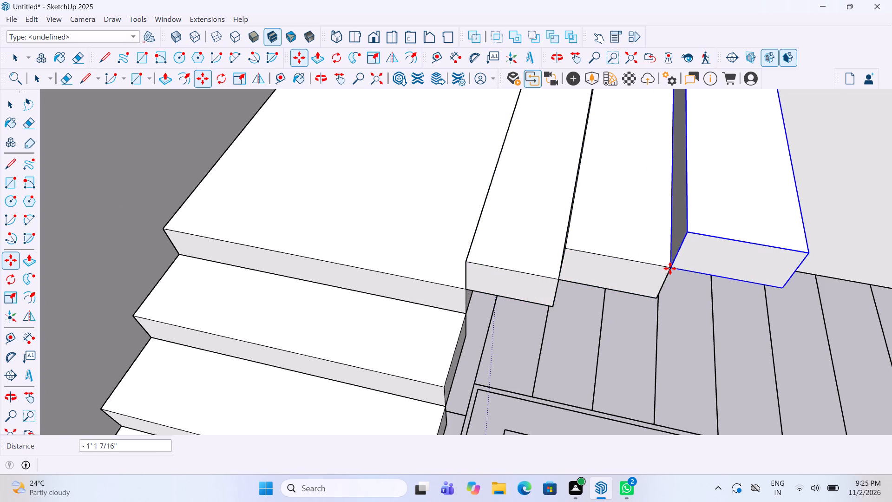
{"action": "key", "text": "m"}
{"action": "scroll", "coordinate": [435, 326], "scroll_direction": "down", "scroll_amount": 4}
{"action": "scroll", "coordinate": [581, 311], "scroll_direction": "up", "scroll_amount": 2}
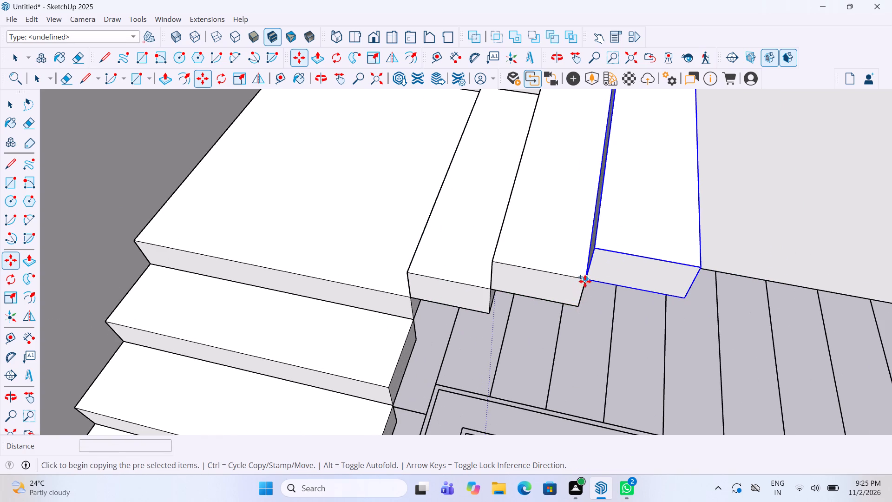
{"action": "left_click", "coordinate": [585, 281]}
{"action": "left_click", "coordinate": [699, 265]}
Add three more step copies up the second flight, each snapped corner to corner onto the previous step.
{"action": "scroll", "coordinate": [282, 317], "scroll_direction": "down", "scroll_amount": 4}
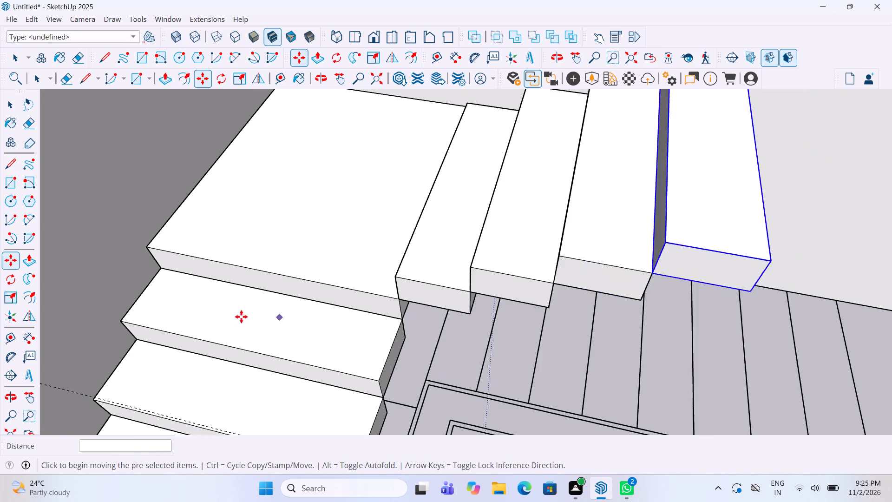
{"action": "scroll", "coordinate": [239, 312], "scroll_direction": "down", "scroll_amount": 4}
{"action": "middle_click_drag", "start_coordinate": [359, 323], "coordinate": [431, 309]}
{"action": "scroll", "coordinate": [533, 291], "scroll_direction": "up", "scroll_amount": 4}
{"action": "key", "text": "m"}
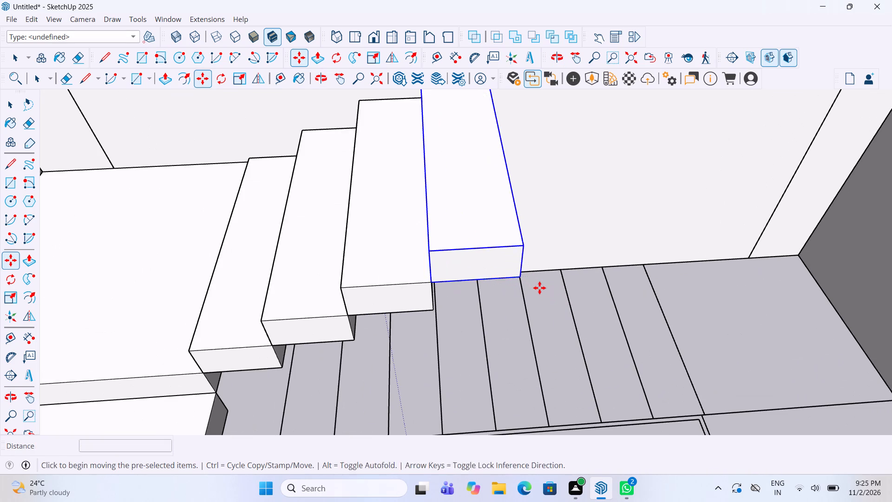
{"action": "left_click", "coordinate": [433, 282]}
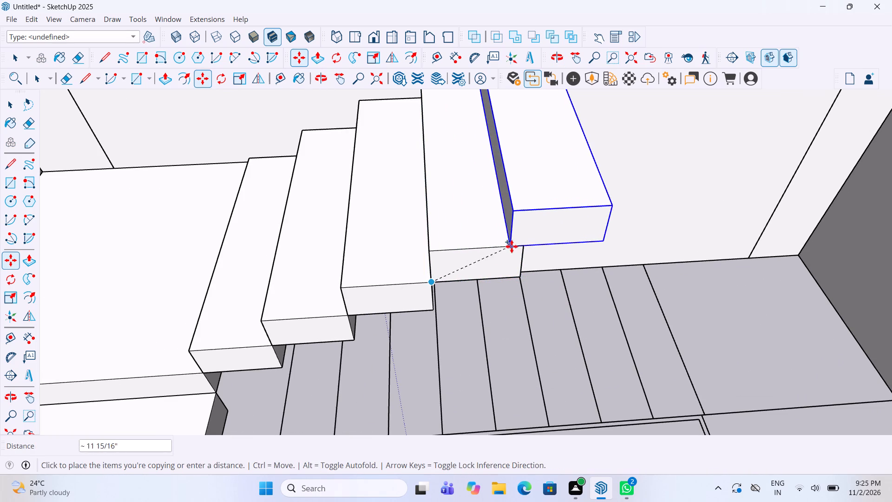
{"action": "left_click", "coordinate": [521, 248]}
{"action": "key", "text": "m"}
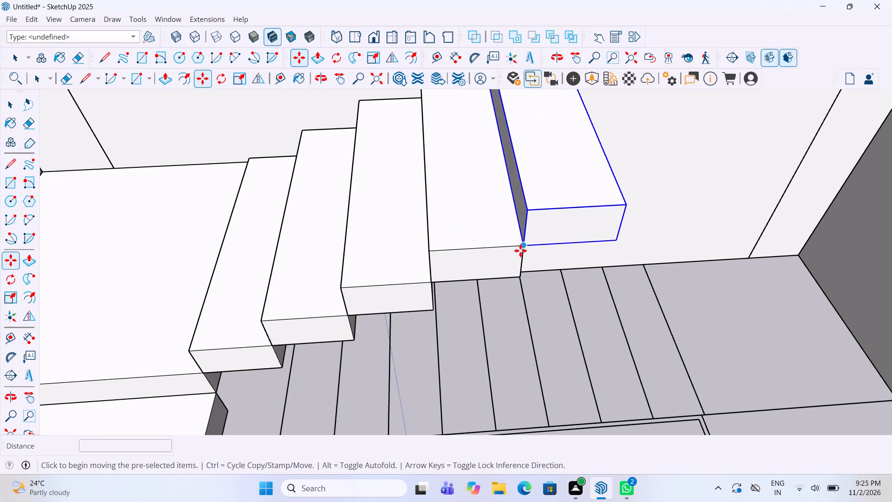
{"action": "left_click", "coordinate": [520, 251]}
{"action": "left_click", "coordinate": [623, 205]}
{"action": "key", "text": "m"}
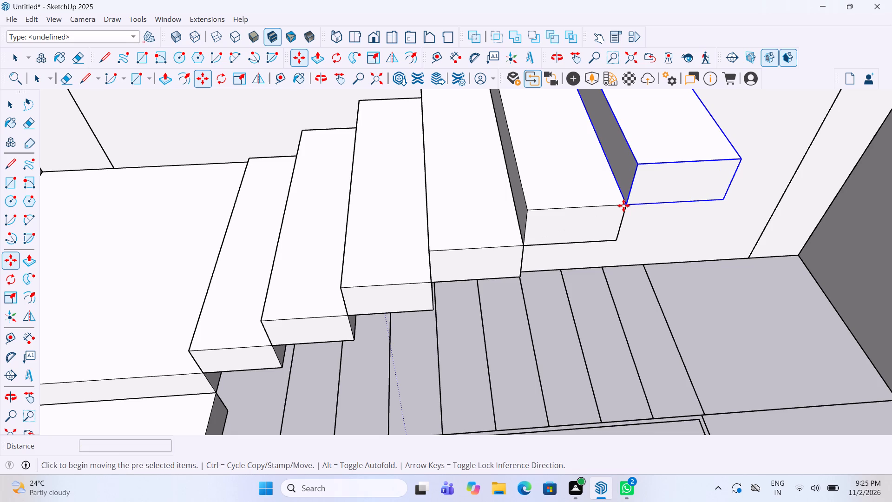
{"action": "left_click", "coordinate": [623, 205], "text": "ctrl"}
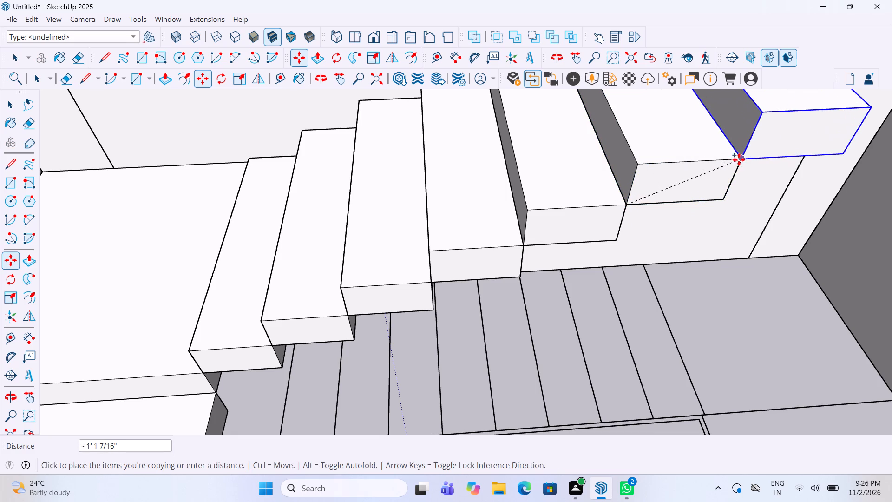
{"action": "left_click", "coordinate": [739, 159]}
Copy the top step once more, about 1' 1 7/16" along the slope, to complete the second flight's eight steps.
{"action": "scroll", "coordinate": [398, 271], "scroll_direction": "down", "scroll_amount": 8}
{"action": "middle_click_drag", "start_coordinate": [434, 270], "coordinate": [398, 290]}
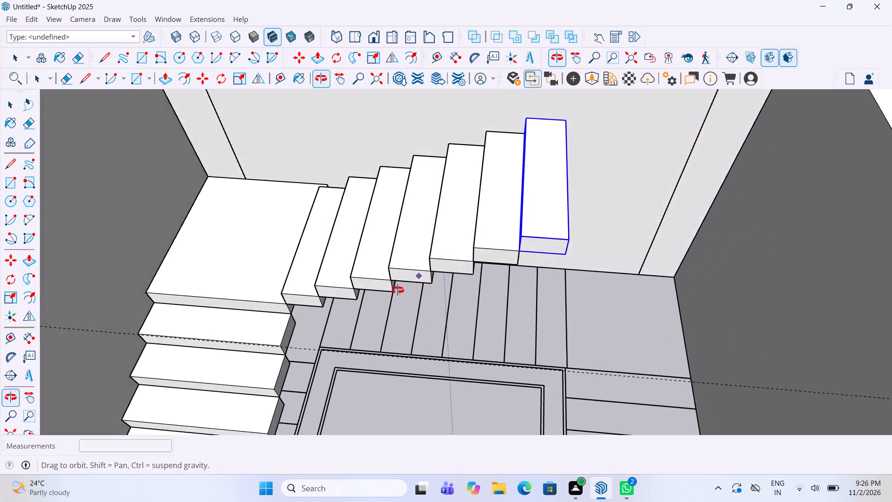
{"action": "middle_click_drag", "start_coordinate": [398, 290], "coordinate": [403, 287]}
{"action": "scroll", "coordinate": [490, 234], "scroll_direction": "up", "scroll_amount": 4}
{"action": "key", "text": "m"}
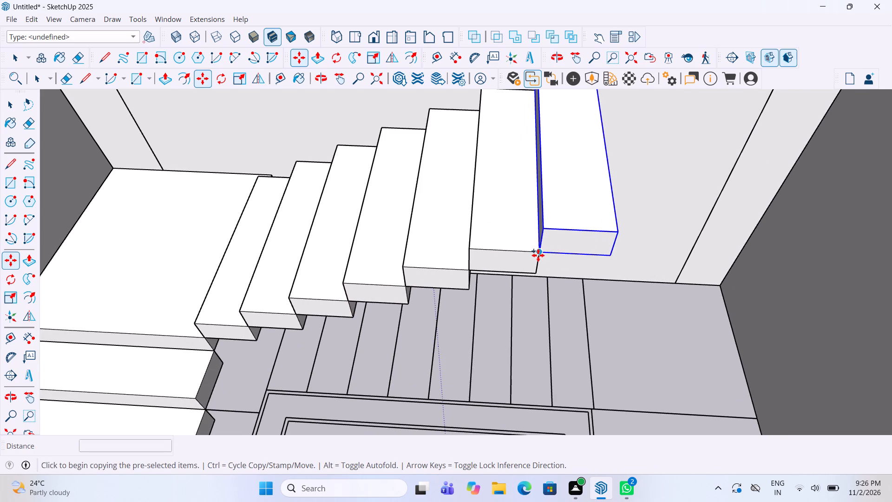
{"action": "left_click", "coordinate": [538, 255]}
{"action": "left_click", "coordinate": [616, 231]}
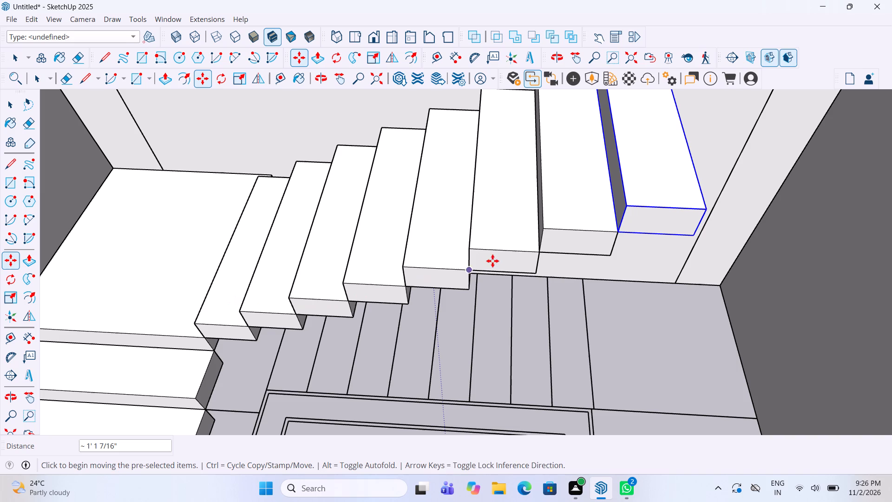
{"action": "key", "text": "space"}
{"action": "left_click", "coordinate": [642, 302]}
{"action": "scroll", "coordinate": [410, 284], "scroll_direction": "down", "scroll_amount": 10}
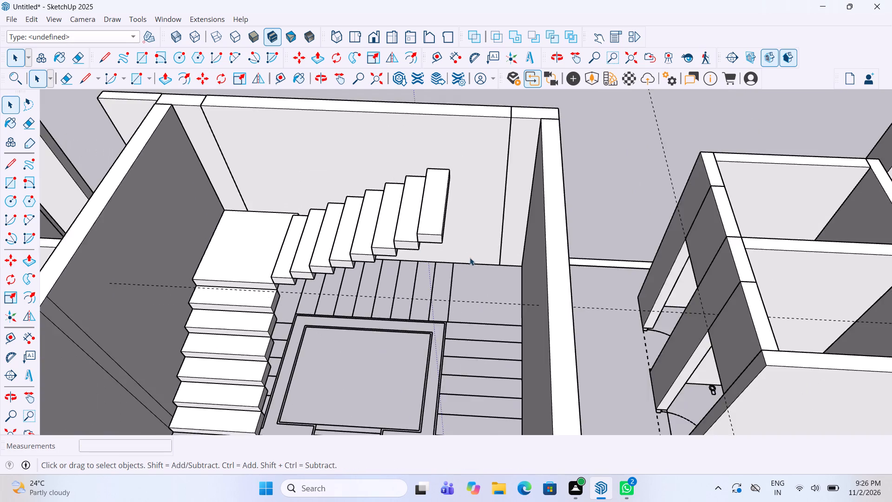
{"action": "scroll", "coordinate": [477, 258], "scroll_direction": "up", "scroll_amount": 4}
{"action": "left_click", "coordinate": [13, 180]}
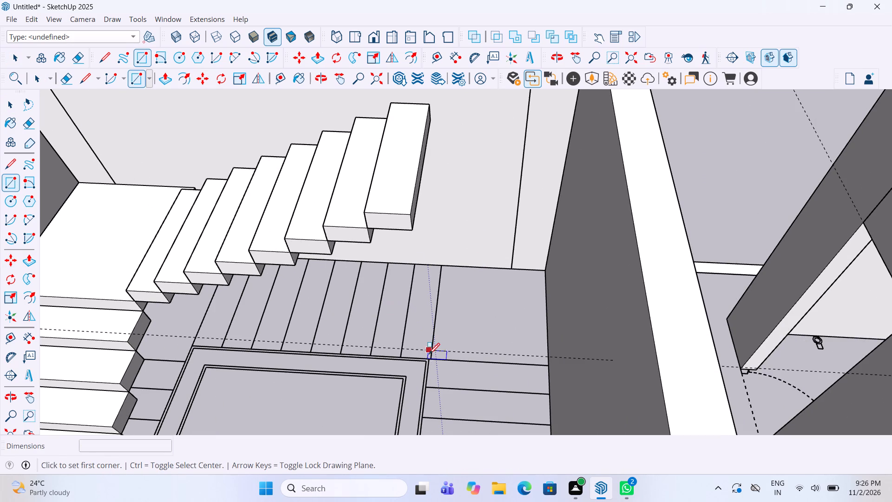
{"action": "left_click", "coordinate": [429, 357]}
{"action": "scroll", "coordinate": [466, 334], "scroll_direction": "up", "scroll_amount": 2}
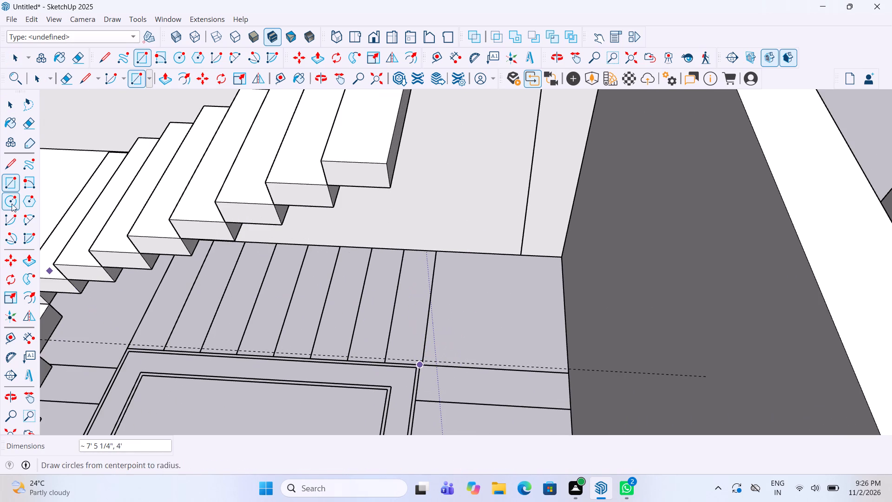
Draw a rectangle of about 3' 9 7/8" by 3' 10 15/16" over the second corner landing on the floor plan and group it.
{"action": "left_click", "coordinate": [7, 187]}
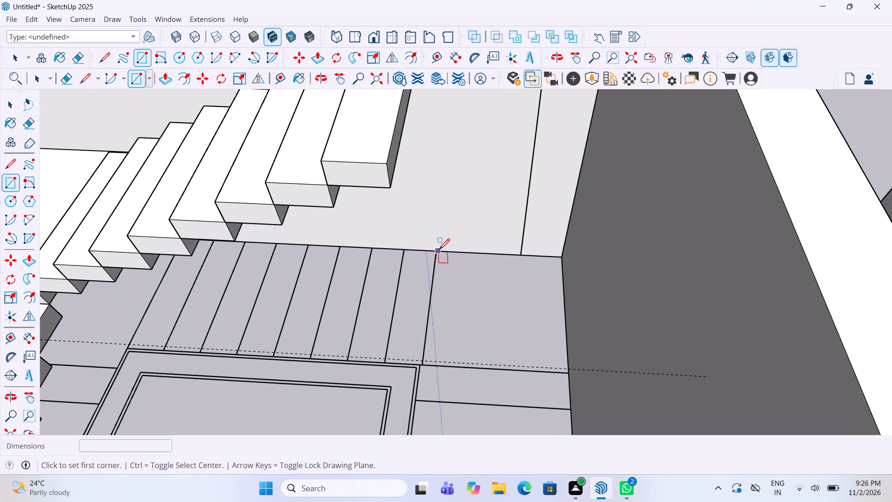
{"action": "left_click", "coordinate": [567, 372]}
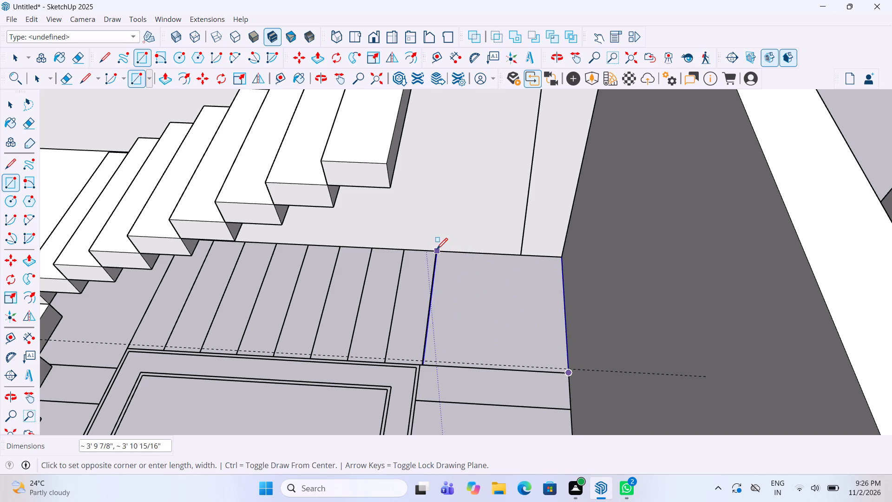
{"action": "left_click", "coordinate": [437, 250]}
{"action": "key", "text": "space"}
{"action": "left_click", "coordinate": [466, 292]}
{"action": "right_click", "coordinate": [468, 293]}
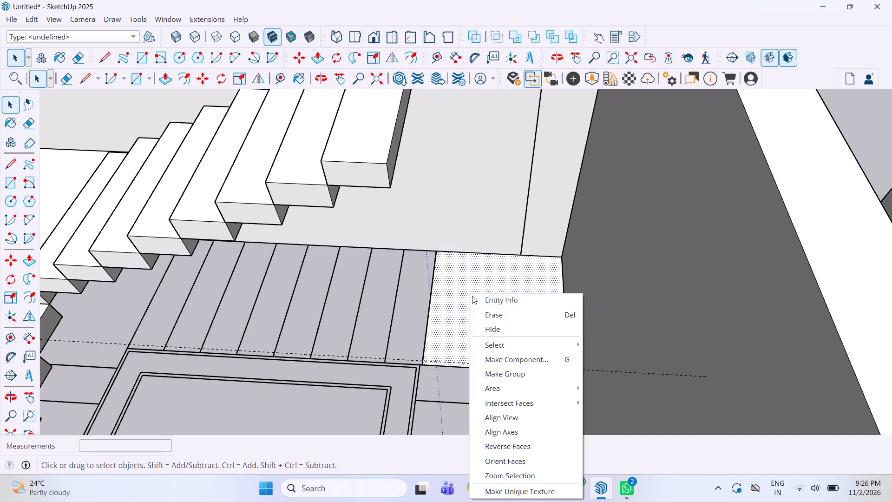
{"action": "left_click", "coordinate": [508, 371]}
Inside the second landing's group, pull the face up 6" and close the group.
{"action": "double_click", "coordinate": [487, 331]}
{"action": "key", "text": "p"}
{"action": "left_click", "coordinate": [484, 322]}
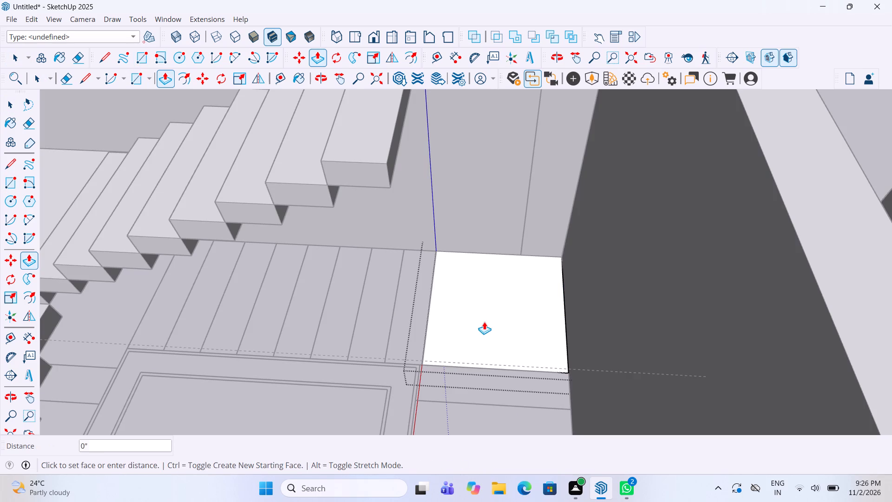
{"action": "type", "text": "6\""}
{"action": "key", "text": "Return"}
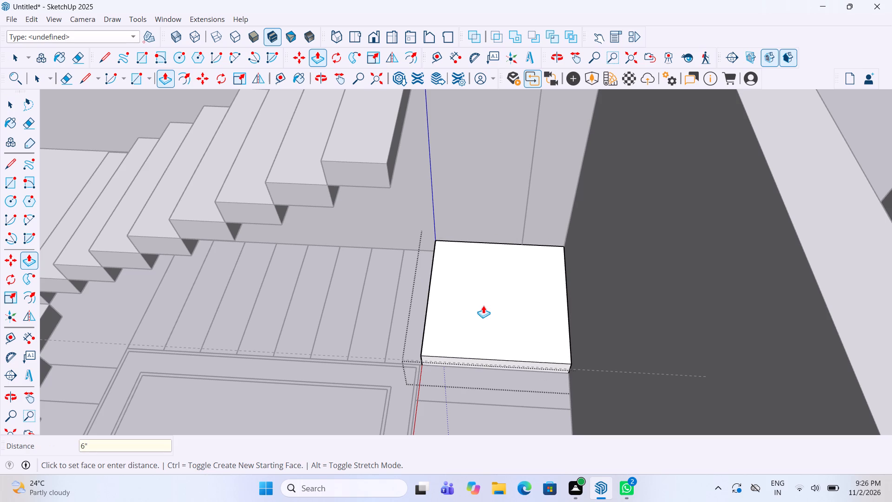
{"action": "key", "text": "space"}
{"action": "left_click", "coordinate": [307, 403]}
Move the second landing slab up, snapping its lower corner to the upper corner of the second flight's top step.
{"action": "left_click", "coordinate": [454, 337]}
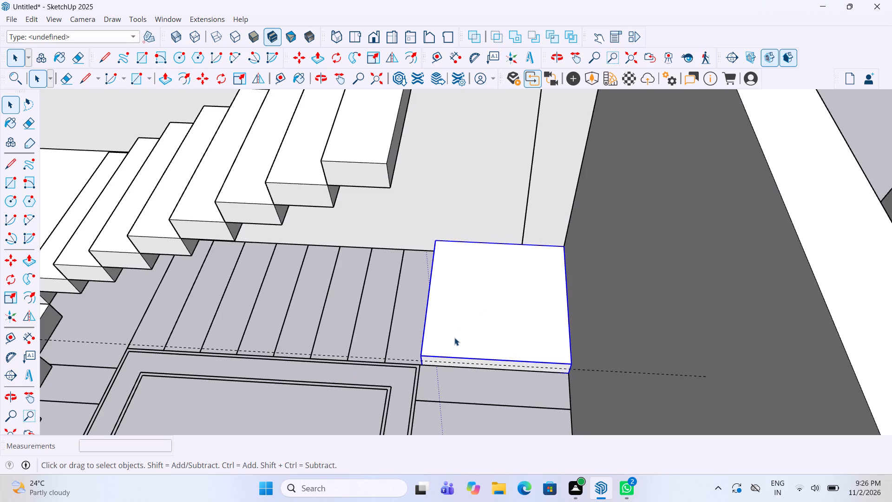
{"action": "key", "text": "m"}
{"action": "middle_click_drag", "start_coordinate": [382, 352], "coordinate": [398, 352]}
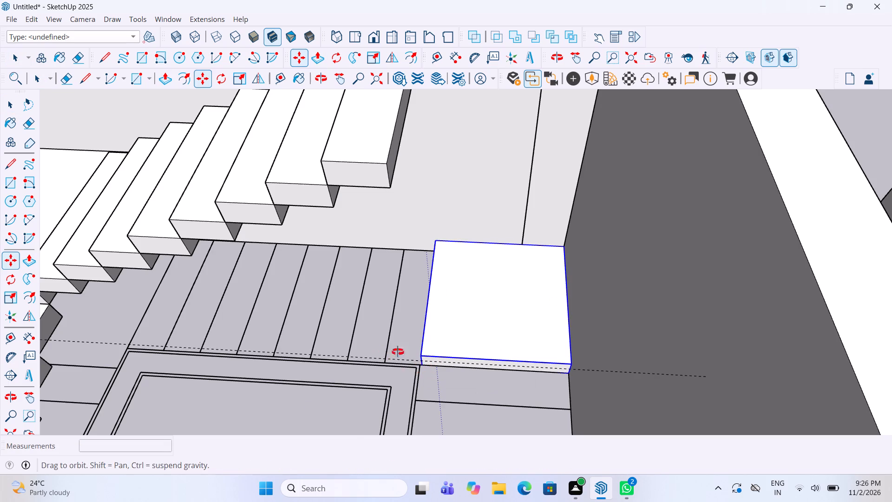
{"action": "middle_click_drag", "start_coordinate": [398, 352], "coordinate": [568, 351]}
{"action": "middle_click_drag", "start_coordinate": [494, 338], "coordinate": [448, 267]}
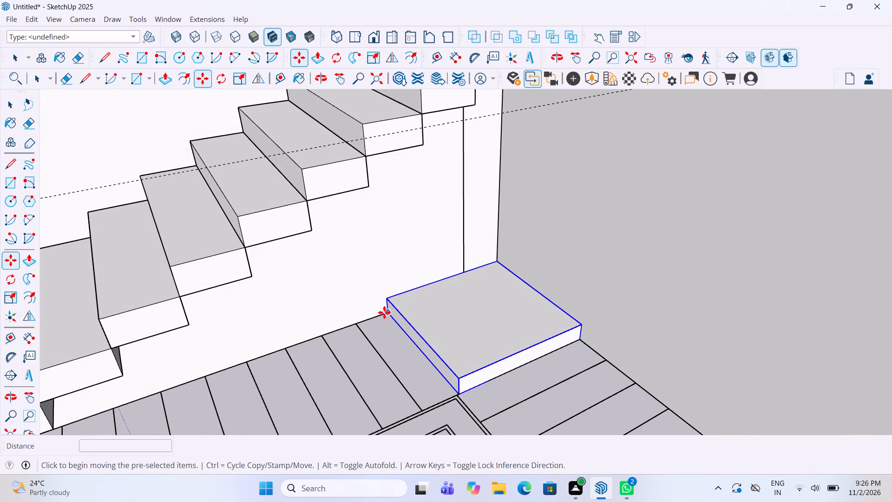
{"action": "left_click", "coordinate": [384, 312]}
{"action": "scroll", "coordinate": [446, 401], "scroll_direction": "down", "scroll_amount": 7}
{"action": "scroll", "coordinate": [436, 222], "scroll_direction": "up", "scroll_amount": 3}
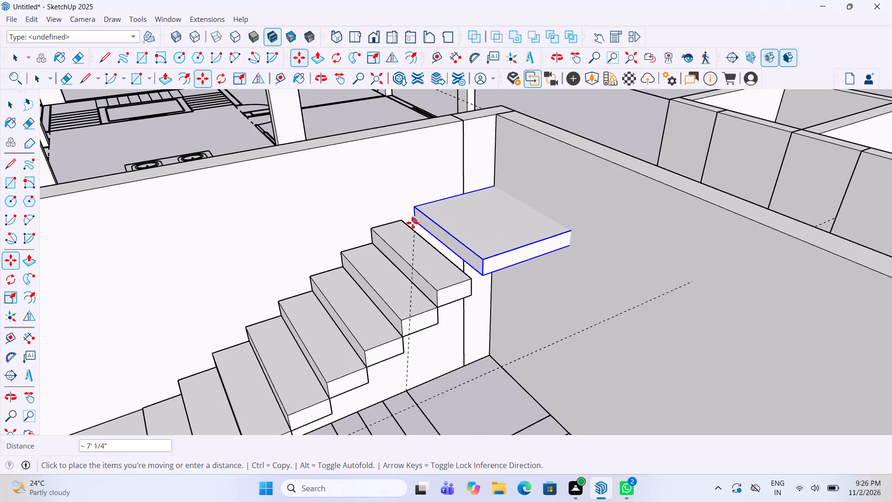
{"action": "left_click", "coordinate": [403, 218]}
{"action": "key", "text": "space"}
{"action": "scroll", "coordinate": [365, 273], "scroll_direction": "down", "scroll_amount": 5}
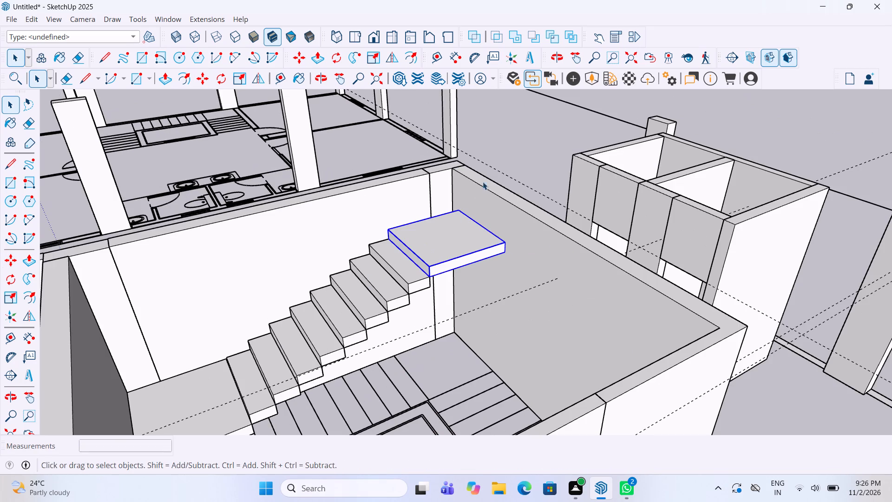
{"action": "left_click", "coordinate": [496, 169]}
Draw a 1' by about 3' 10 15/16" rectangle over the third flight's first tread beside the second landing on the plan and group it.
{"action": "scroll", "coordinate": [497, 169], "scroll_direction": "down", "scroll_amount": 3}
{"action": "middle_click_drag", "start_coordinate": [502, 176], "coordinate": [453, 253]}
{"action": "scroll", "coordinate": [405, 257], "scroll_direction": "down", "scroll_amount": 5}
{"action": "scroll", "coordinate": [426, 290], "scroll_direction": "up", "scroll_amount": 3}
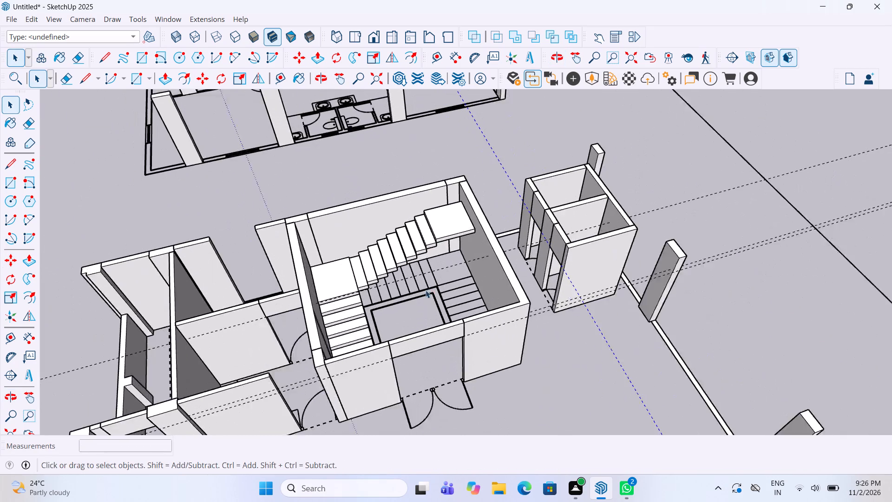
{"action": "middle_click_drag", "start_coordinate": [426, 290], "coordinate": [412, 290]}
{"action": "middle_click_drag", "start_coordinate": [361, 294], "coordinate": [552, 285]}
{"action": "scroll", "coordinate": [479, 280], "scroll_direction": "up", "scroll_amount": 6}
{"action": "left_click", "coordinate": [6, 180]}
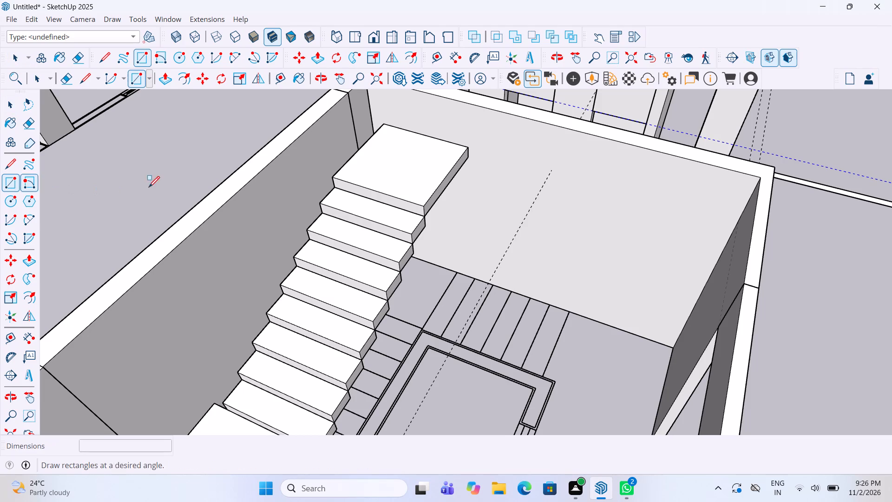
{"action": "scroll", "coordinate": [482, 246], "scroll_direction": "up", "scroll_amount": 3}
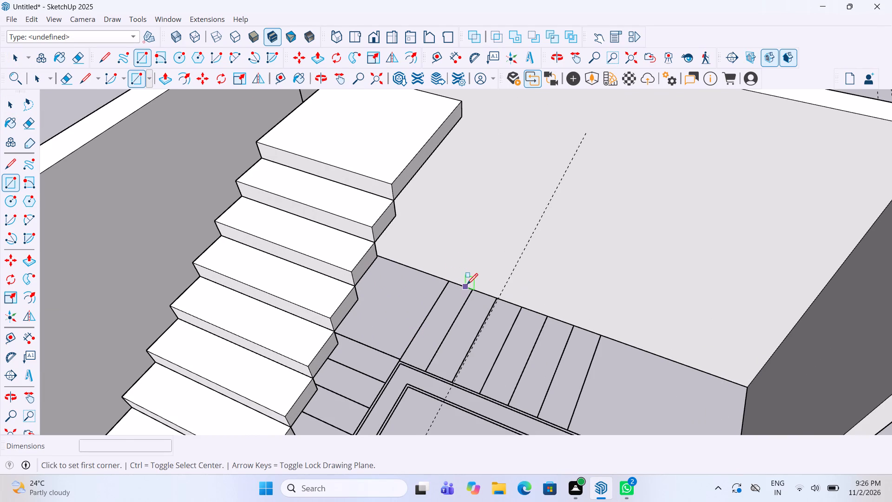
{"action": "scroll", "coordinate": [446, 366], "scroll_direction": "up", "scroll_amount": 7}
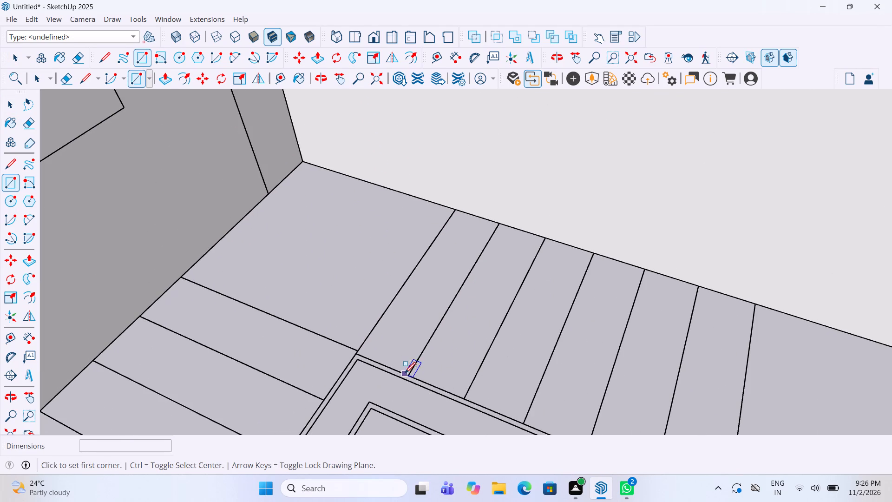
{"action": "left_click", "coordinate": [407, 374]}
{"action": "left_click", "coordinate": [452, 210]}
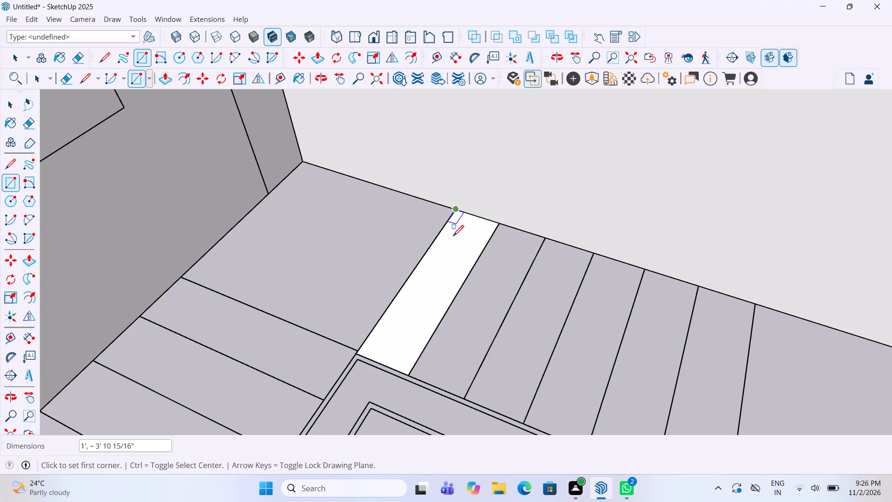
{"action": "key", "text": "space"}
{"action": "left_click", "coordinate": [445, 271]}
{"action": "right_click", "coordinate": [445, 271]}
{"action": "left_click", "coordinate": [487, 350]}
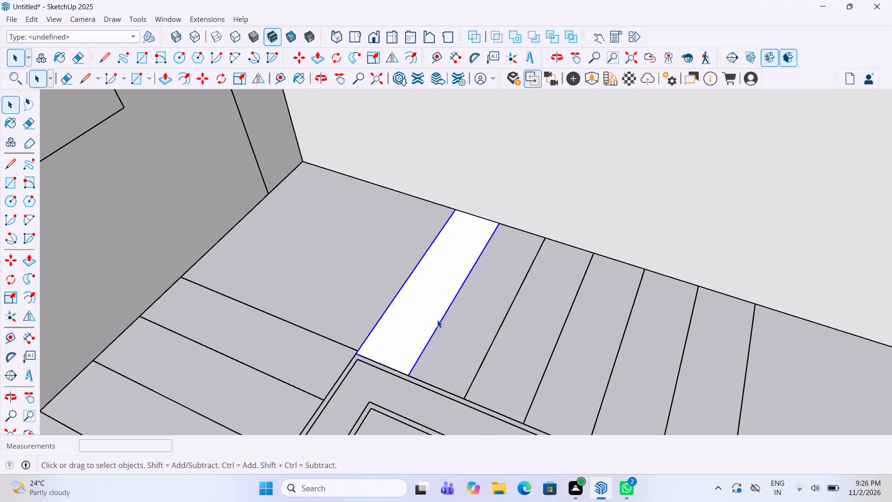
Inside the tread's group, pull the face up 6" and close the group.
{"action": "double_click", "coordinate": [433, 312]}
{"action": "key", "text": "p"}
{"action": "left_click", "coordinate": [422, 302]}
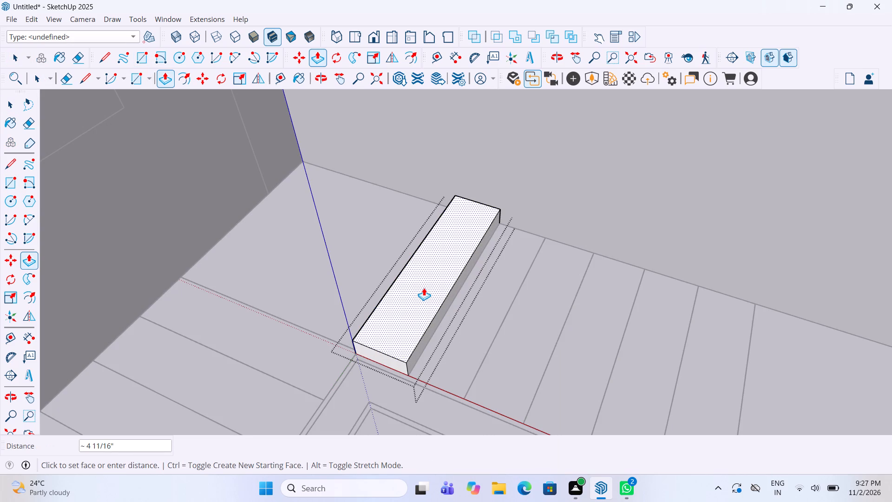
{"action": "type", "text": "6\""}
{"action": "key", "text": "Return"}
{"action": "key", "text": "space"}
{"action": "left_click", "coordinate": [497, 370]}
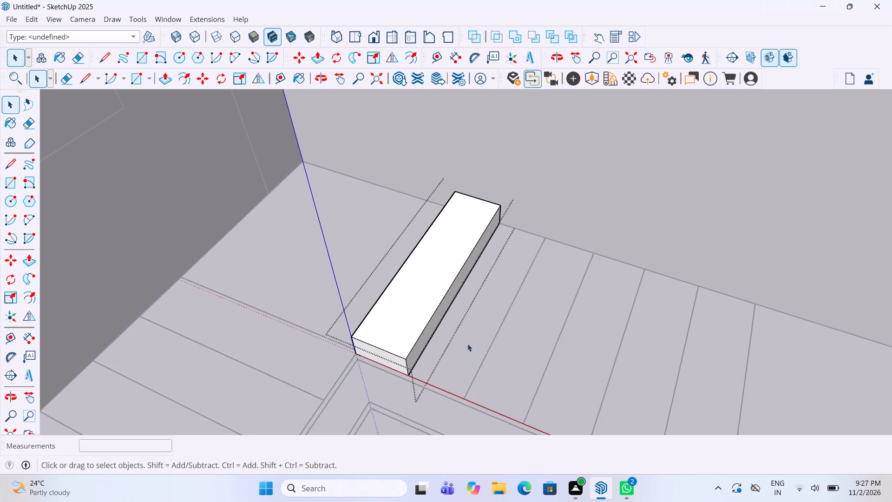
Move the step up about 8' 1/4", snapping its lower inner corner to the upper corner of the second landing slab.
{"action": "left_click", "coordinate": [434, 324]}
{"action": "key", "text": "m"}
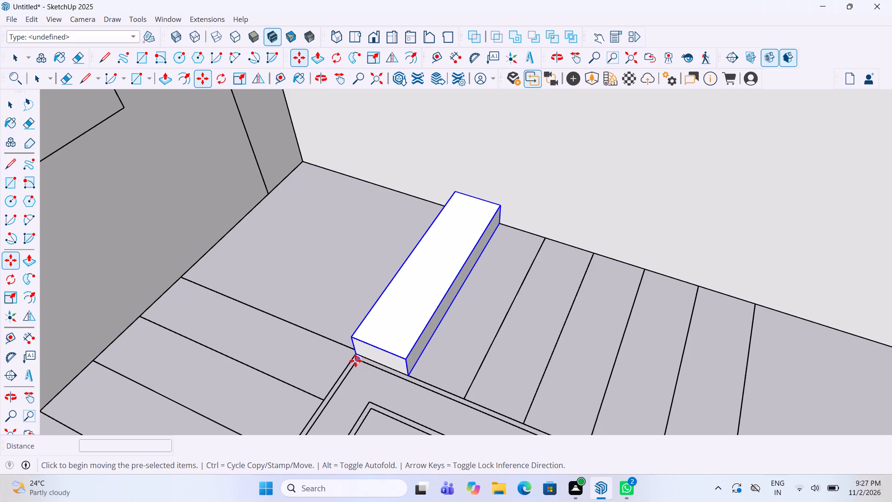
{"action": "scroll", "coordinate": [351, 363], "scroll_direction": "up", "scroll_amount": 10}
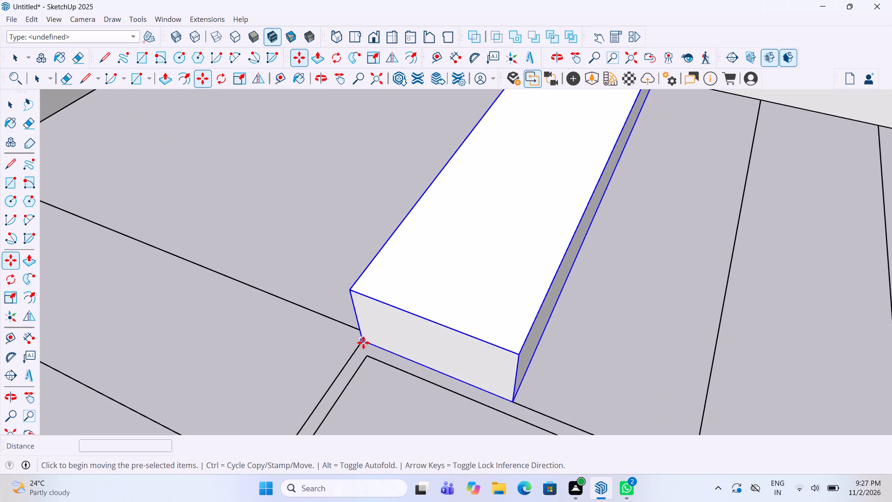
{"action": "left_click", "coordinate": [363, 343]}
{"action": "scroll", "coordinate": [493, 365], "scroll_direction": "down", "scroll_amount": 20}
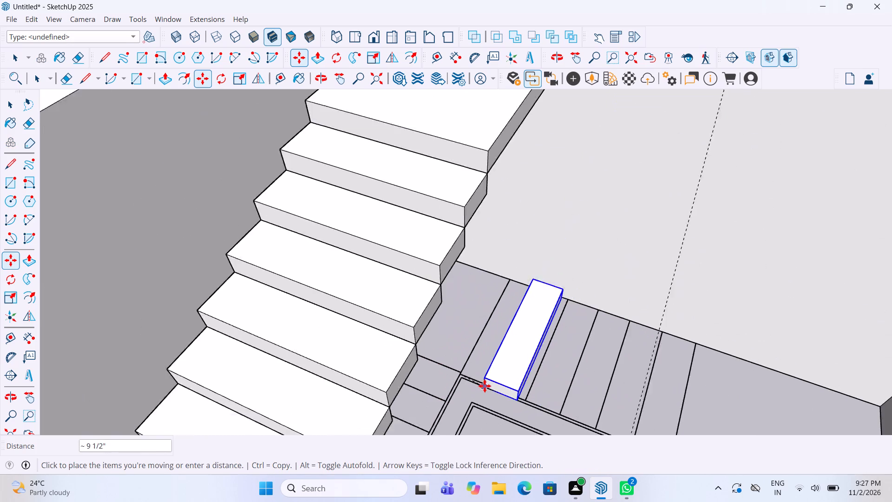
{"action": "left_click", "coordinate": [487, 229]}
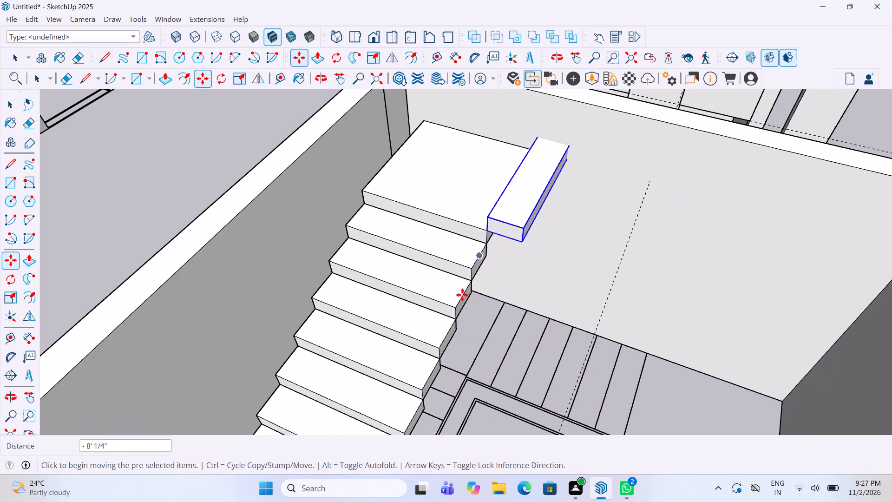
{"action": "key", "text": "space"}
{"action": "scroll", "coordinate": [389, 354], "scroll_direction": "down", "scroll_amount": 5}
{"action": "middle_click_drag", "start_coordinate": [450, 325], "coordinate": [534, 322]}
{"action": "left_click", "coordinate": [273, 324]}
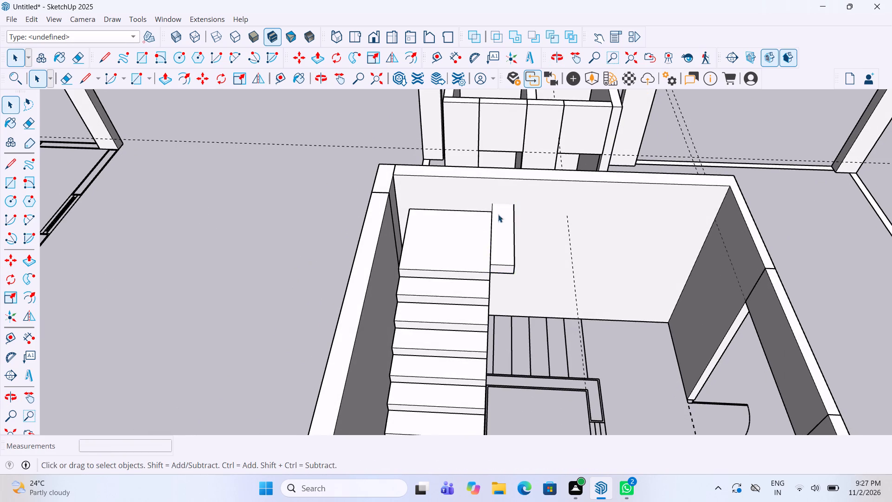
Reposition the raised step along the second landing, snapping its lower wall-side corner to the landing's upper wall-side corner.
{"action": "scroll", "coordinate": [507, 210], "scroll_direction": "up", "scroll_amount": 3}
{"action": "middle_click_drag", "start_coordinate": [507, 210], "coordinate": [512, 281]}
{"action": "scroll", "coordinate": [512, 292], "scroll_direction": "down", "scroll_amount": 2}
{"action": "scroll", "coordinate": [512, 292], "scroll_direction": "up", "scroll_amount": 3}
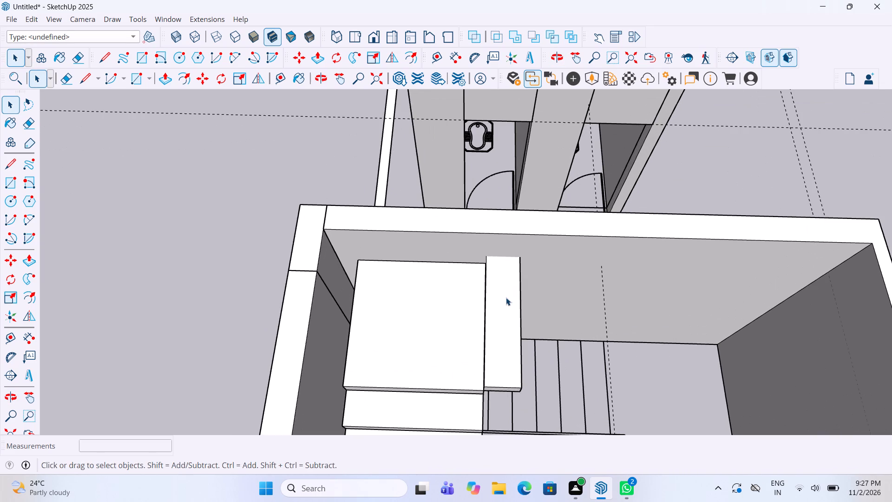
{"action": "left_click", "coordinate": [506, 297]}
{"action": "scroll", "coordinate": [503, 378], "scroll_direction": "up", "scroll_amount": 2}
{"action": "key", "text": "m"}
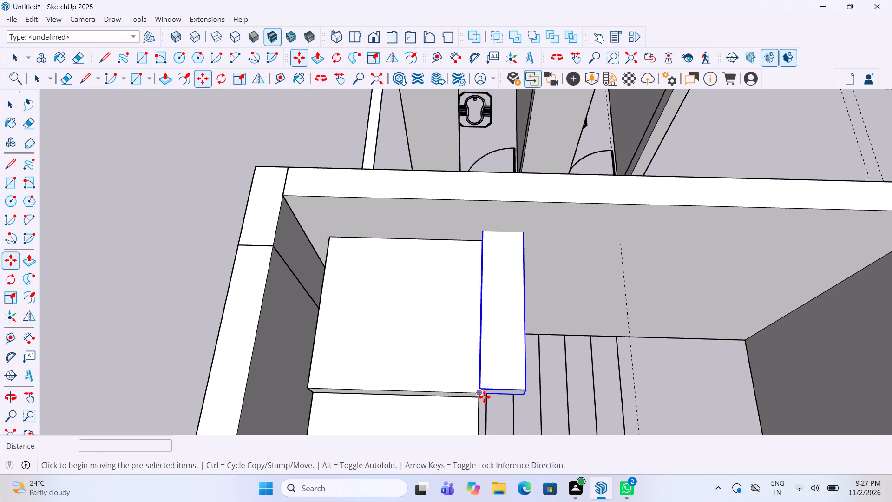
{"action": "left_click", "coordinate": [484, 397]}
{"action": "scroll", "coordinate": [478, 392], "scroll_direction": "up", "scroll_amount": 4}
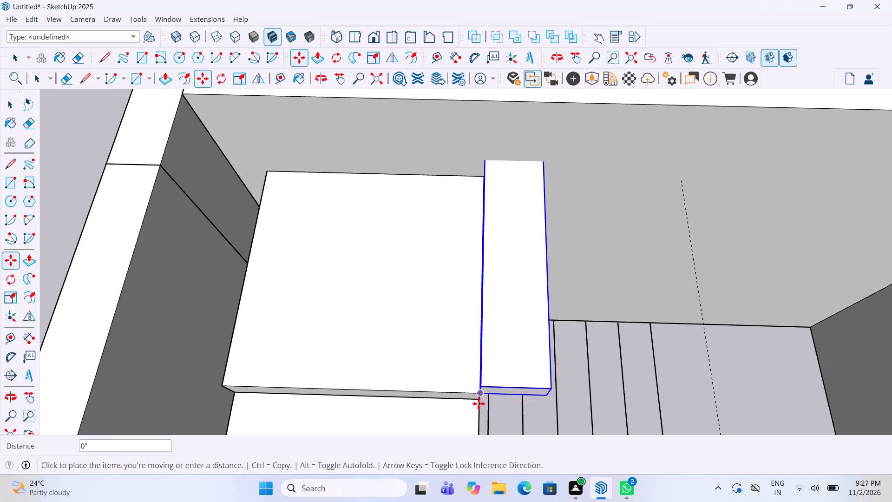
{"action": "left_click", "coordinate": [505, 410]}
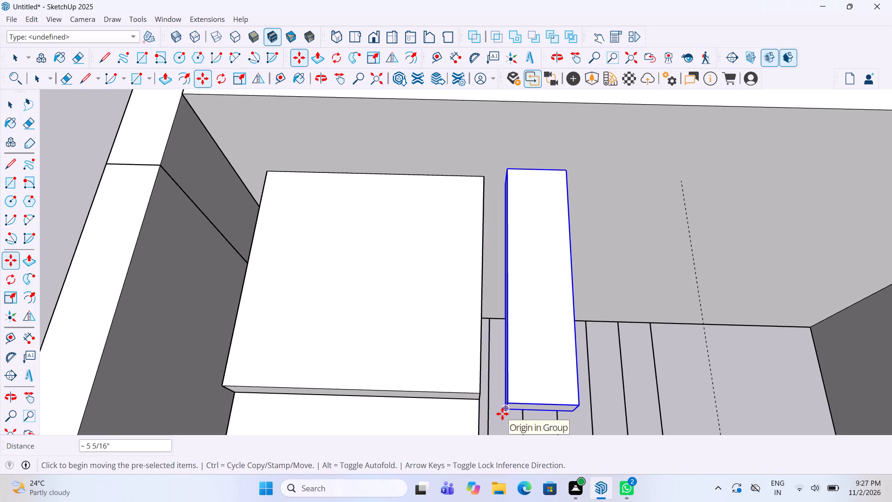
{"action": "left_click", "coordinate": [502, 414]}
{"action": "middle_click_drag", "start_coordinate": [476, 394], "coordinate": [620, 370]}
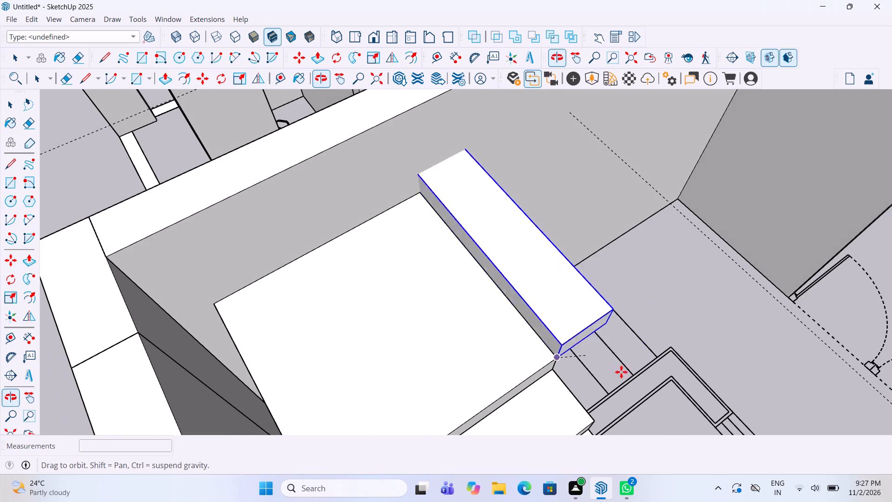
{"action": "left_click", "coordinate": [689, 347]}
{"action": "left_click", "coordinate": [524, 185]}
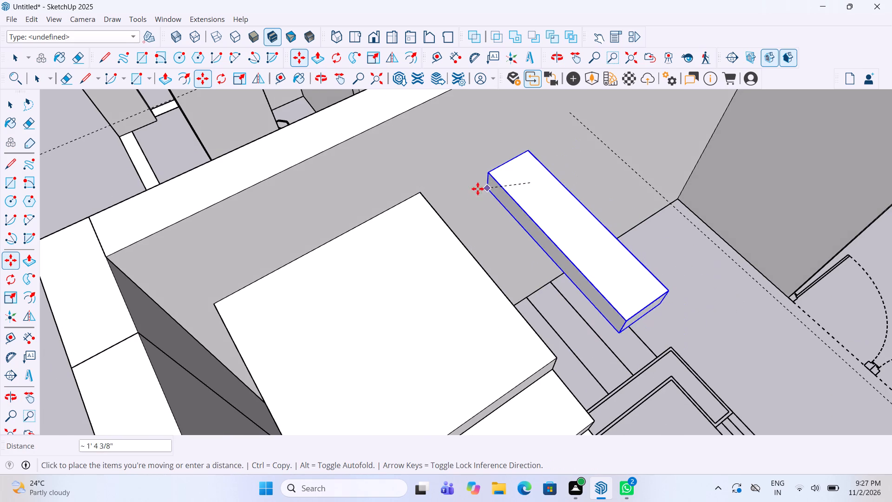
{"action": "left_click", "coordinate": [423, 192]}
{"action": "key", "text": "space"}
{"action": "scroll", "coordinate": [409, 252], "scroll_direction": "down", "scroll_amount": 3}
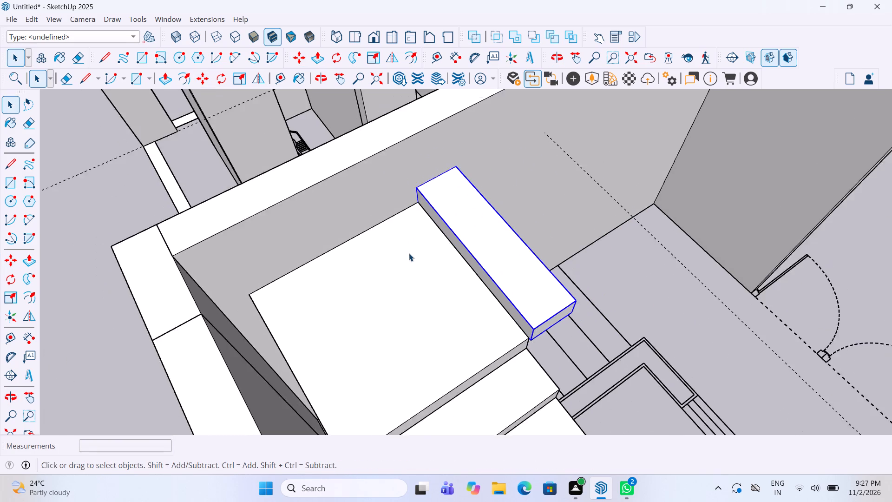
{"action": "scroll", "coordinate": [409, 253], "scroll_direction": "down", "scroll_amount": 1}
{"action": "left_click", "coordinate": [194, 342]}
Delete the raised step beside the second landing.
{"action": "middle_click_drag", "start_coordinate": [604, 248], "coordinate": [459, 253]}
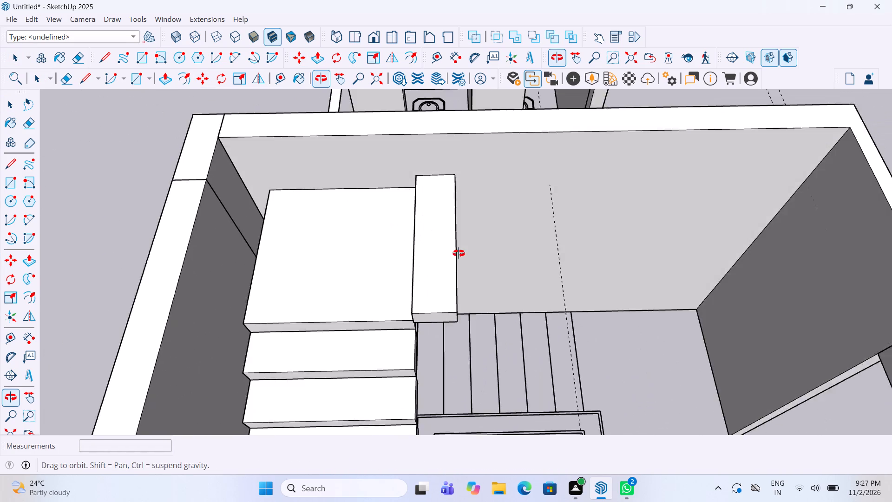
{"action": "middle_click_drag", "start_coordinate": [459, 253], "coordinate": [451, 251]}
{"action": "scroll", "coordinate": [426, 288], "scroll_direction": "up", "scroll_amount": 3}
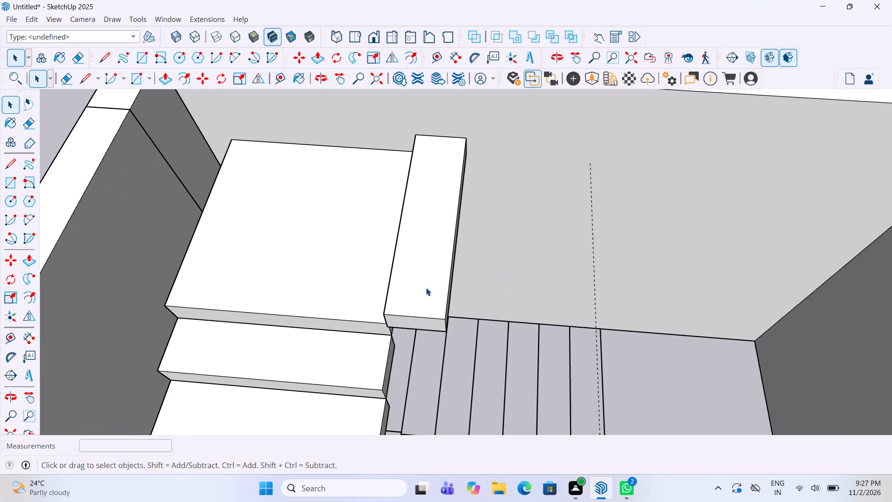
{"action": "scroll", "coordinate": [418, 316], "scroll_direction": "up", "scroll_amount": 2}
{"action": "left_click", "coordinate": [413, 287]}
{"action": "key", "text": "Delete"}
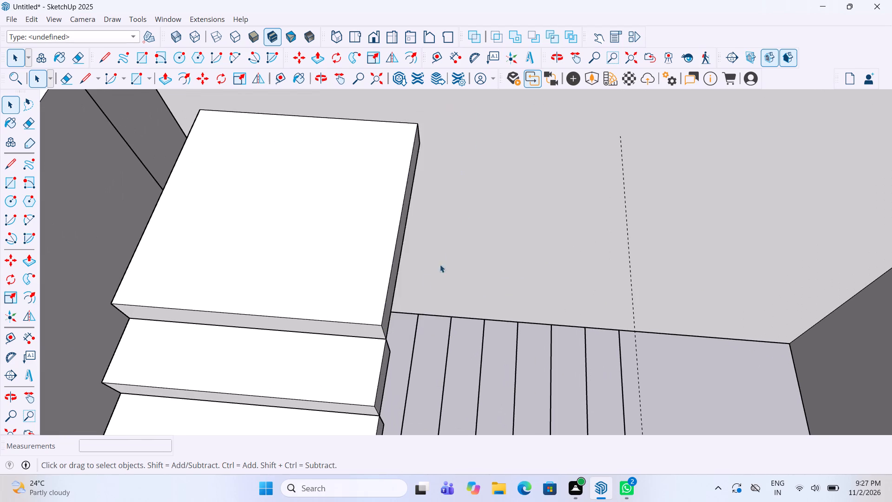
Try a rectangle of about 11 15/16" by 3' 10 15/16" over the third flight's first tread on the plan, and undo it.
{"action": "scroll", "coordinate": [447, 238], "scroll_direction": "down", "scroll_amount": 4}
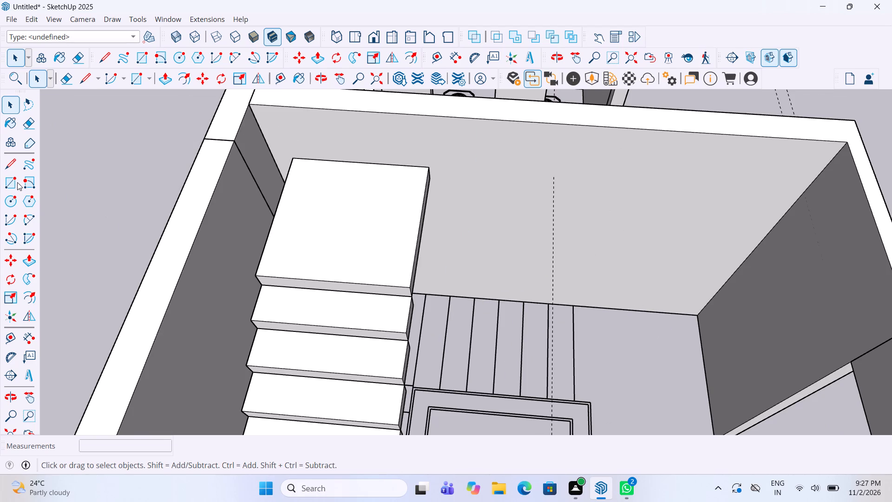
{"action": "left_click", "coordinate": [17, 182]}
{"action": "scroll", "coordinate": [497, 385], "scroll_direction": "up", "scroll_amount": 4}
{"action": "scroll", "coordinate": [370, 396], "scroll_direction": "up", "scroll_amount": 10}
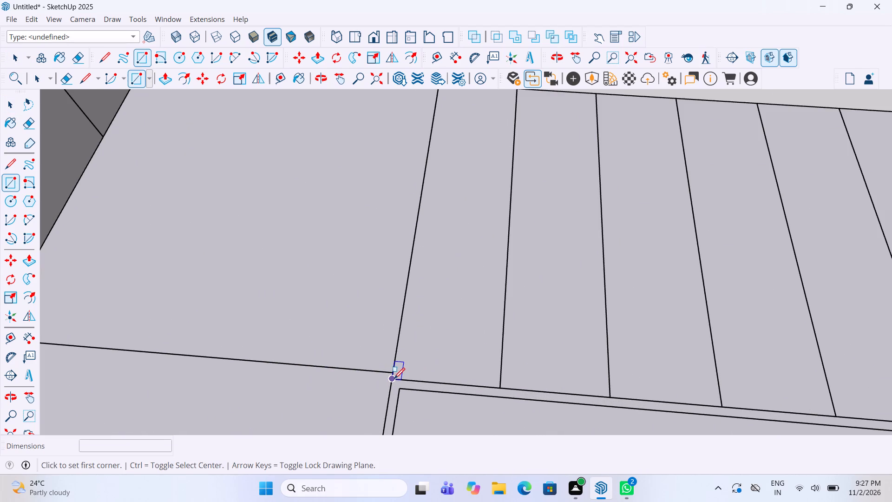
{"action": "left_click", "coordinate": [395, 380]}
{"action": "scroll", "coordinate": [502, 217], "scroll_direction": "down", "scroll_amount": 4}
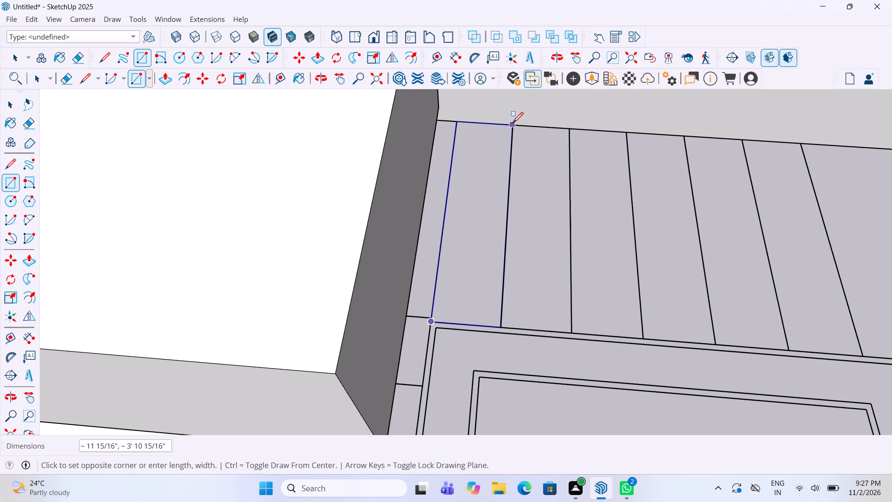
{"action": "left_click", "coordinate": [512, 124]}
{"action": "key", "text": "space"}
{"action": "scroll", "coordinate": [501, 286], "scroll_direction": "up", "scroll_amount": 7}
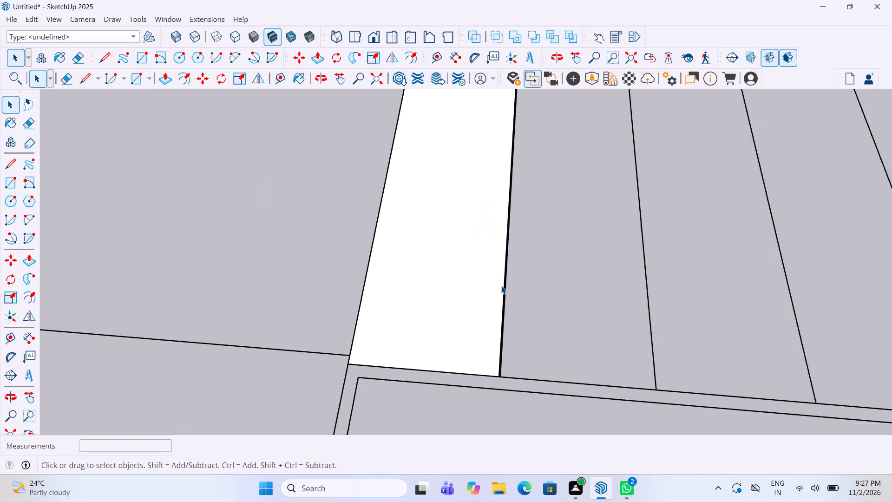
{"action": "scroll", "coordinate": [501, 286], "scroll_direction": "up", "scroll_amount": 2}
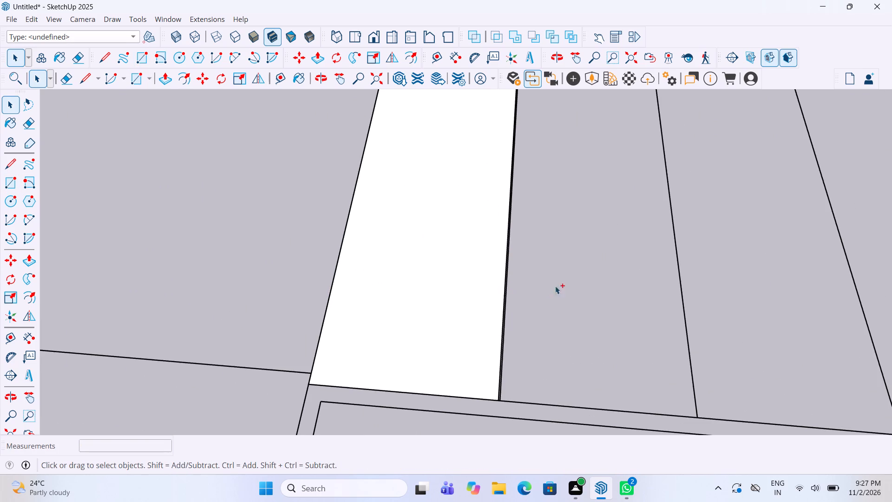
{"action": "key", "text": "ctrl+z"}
Draw a 1' by about 3' 10 15/16" rectangle over the third flight's first tread on the floor plan and group it.
{"action": "left_click", "coordinate": [11, 184]}
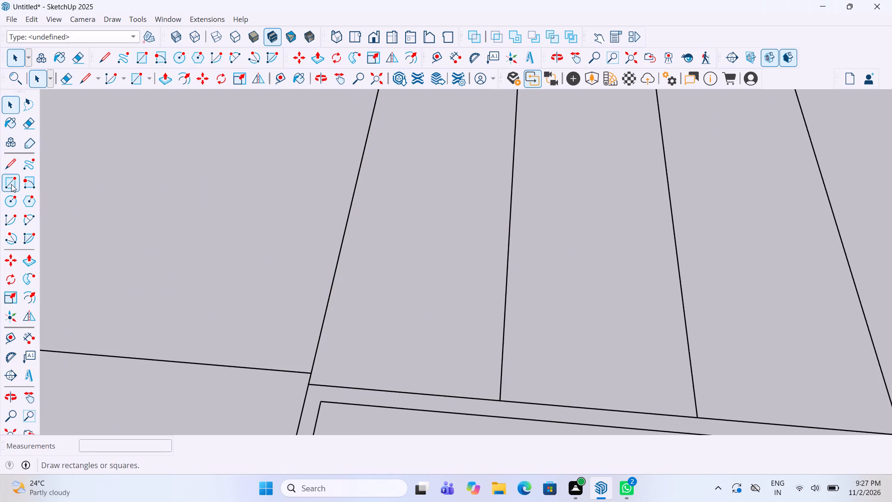
{"action": "left_click", "coordinate": [303, 388]}
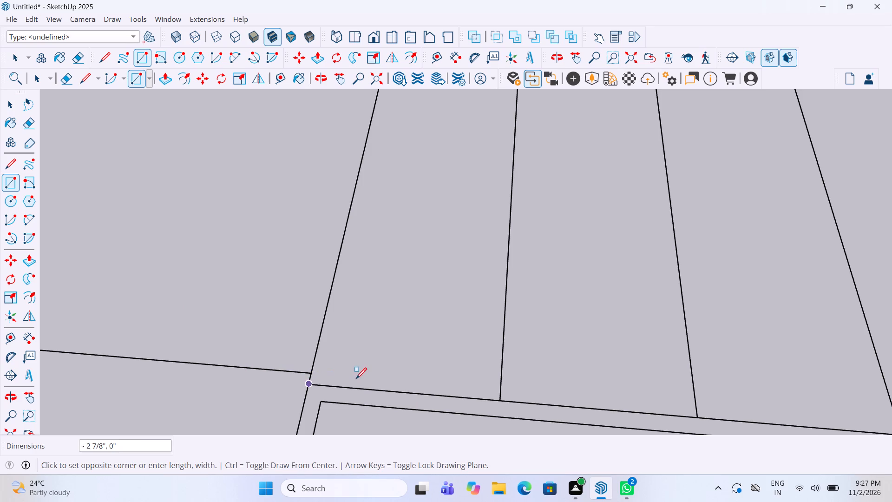
{"action": "scroll", "coordinate": [356, 380], "scroll_direction": "down", "scroll_amount": 5}
{"action": "scroll", "coordinate": [429, 342], "scroll_direction": "down", "scroll_amount": 9}
{"action": "scroll", "coordinate": [468, 178], "scroll_direction": "up", "scroll_amount": 5}
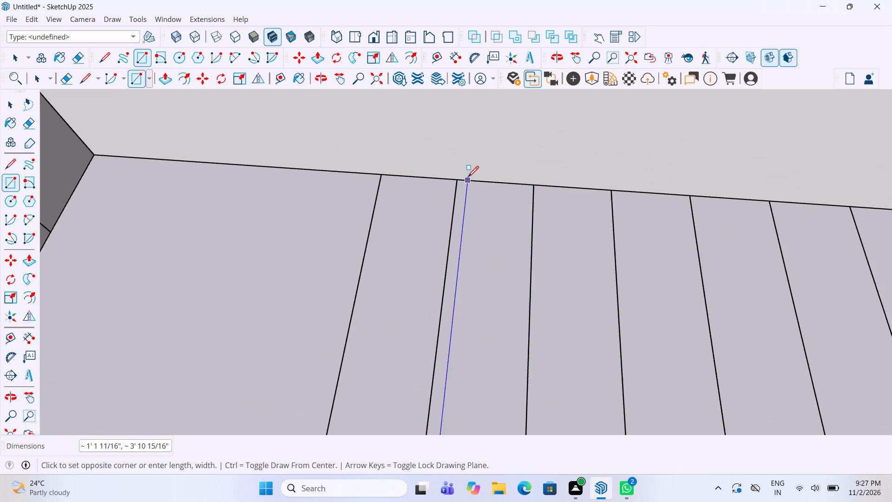
{"action": "left_click", "coordinate": [457, 184]}
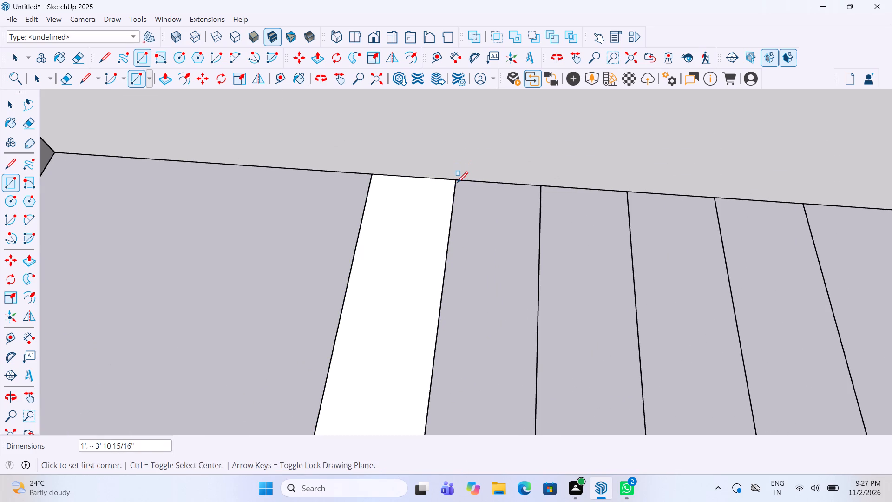
{"action": "key", "text": "space"}
{"action": "left_click", "coordinate": [422, 244]}
{"action": "right_click", "coordinate": [421, 244]}
{"action": "left_click", "coordinate": [462, 327]}
Inside the third flight's first tread group, pull the face up 6" and close the group.
{"action": "double_click", "coordinate": [404, 322]}
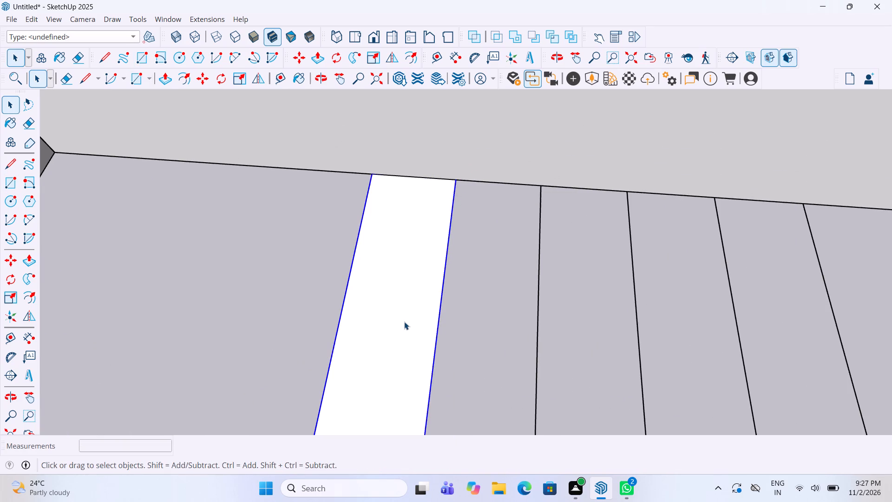
{"action": "key", "text": "p"}
{"action": "left_click", "coordinate": [400, 330]}
{"action": "type", "text": "6\""}
{"action": "key", "text": "Return"}
{"action": "key", "text": "space"}
{"action": "left_click", "coordinate": [515, 318]}
{"action": "scroll", "coordinate": [508, 221], "scroll_direction": "down", "scroll_amount": 9}
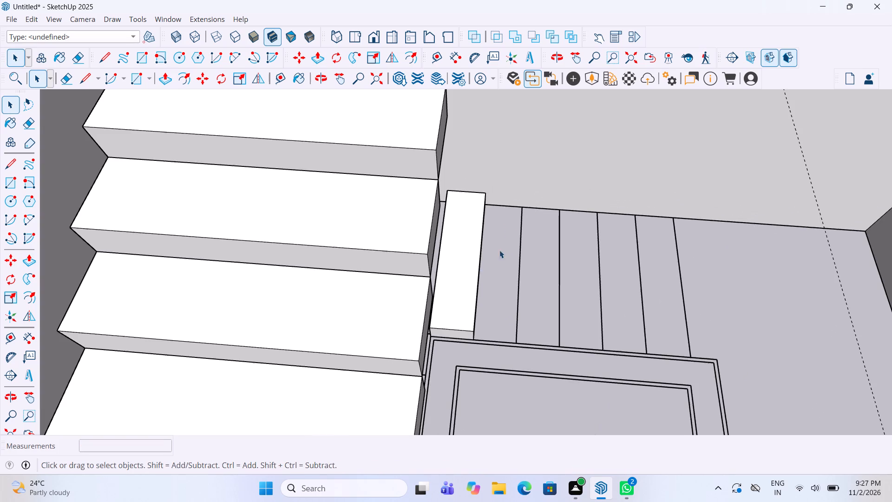
Move the third flight's first step from the floor plan up to the second landing's top edge, aligning their corners.
{"action": "left_click", "coordinate": [453, 285]}
{"action": "scroll", "coordinate": [448, 335], "scroll_direction": "up", "scroll_amount": 5}
{"action": "key", "text": "m"}
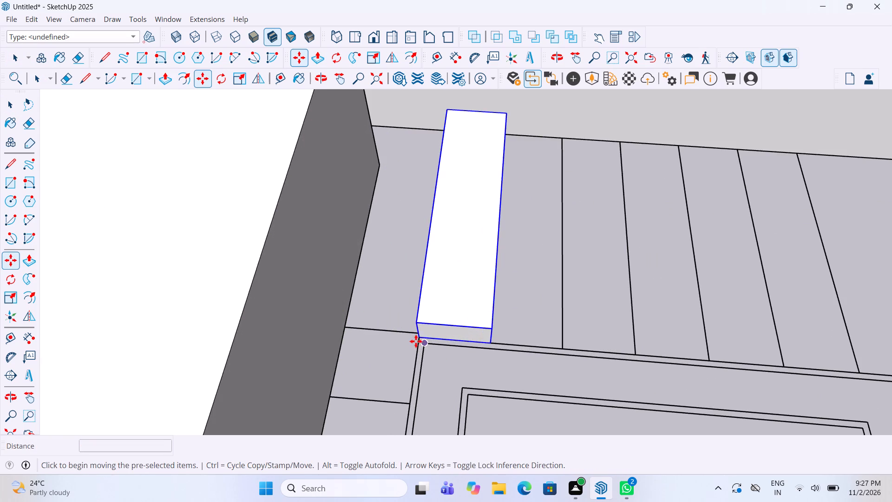
{"action": "left_click", "coordinate": [416, 341]}
{"action": "scroll", "coordinate": [485, 399], "scroll_direction": "down", "scroll_amount": 5}
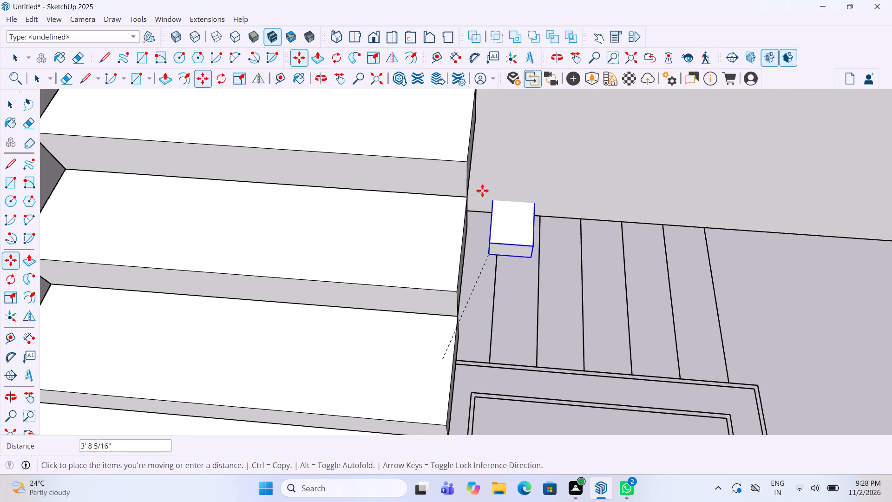
{"action": "left_click", "coordinate": [469, 160]}
{"action": "scroll", "coordinate": [400, 338], "scroll_direction": "down", "scroll_amount": 4}
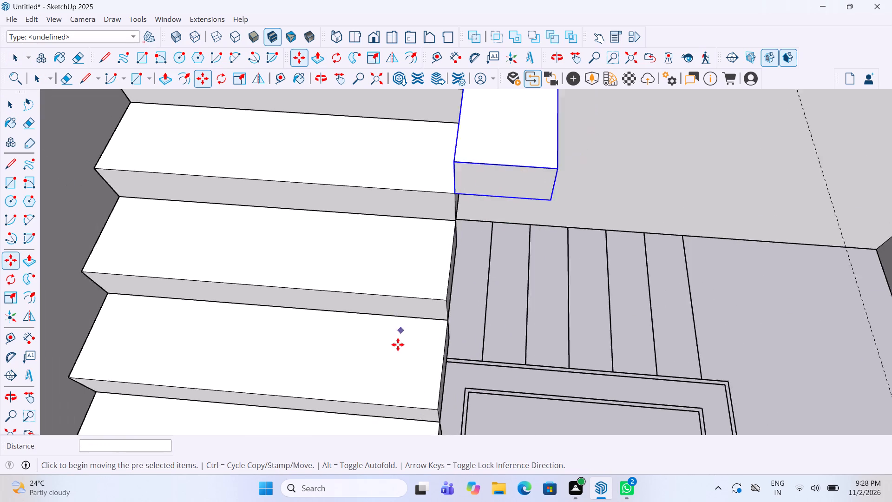
{"action": "scroll", "coordinate": [398, 344], "scroll_direction": "down", "scroll_amount": 7}
{"action": "scroll", "coordinate": [433, 276], "scroll_direction": "up", "scroll_amount": 3}
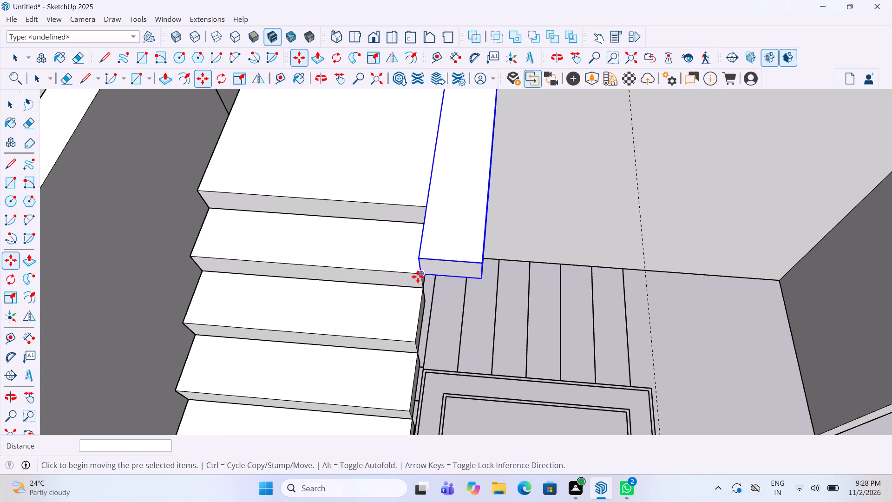
{"action": "left_click", "coordinate": [418, 277]}
{"action": "left_click", "coordinate": [426, 205]}
{"action": "scroll", "coordinate": [429, 334], "scroll_direction": "down", "scroll_amount": 5}
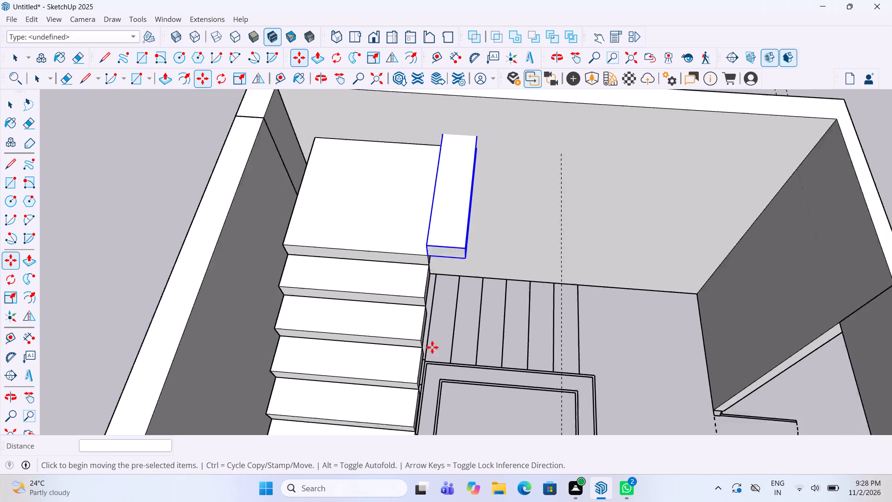
Copy the third flight's first step upward three times, placing each copy on the previous step's top corner.
{"action": "middle_click_drag", "start_coordinate": [417, 343], "coordinate": [469, 312]}
{"action": "scroll", "coordinate": [475, 188], "scroll_direction": "up", "scroll_amount": 5}
{"action": "key", "text": "m"}
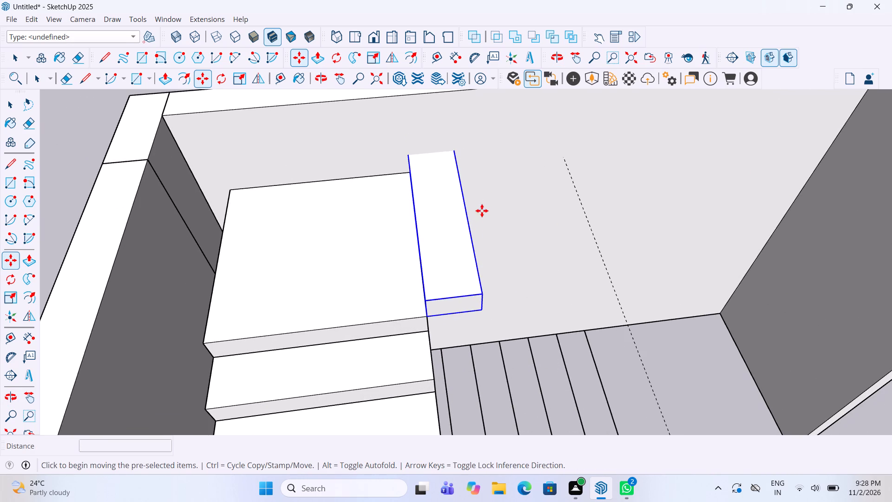
{"action": "left_click", "coordinate": [427, 319]}
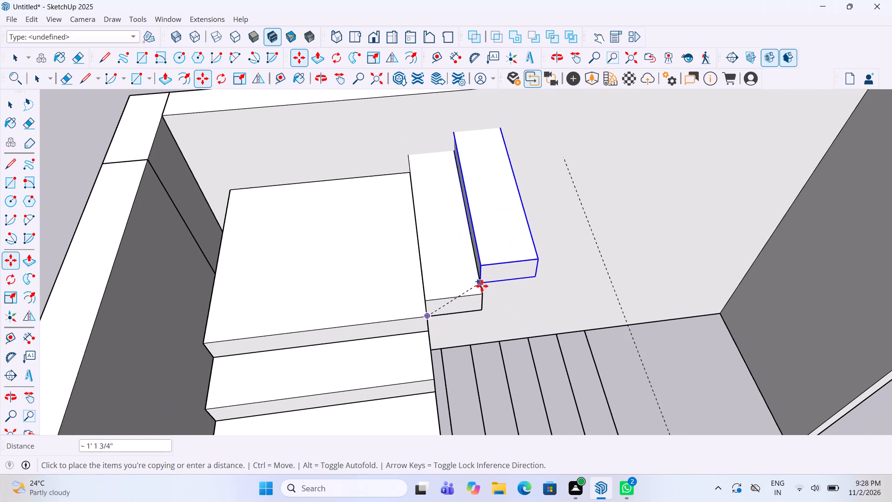
{"action": "double_click", "coordinate": [484, 293]}
{"action": "key", "text": "m"}
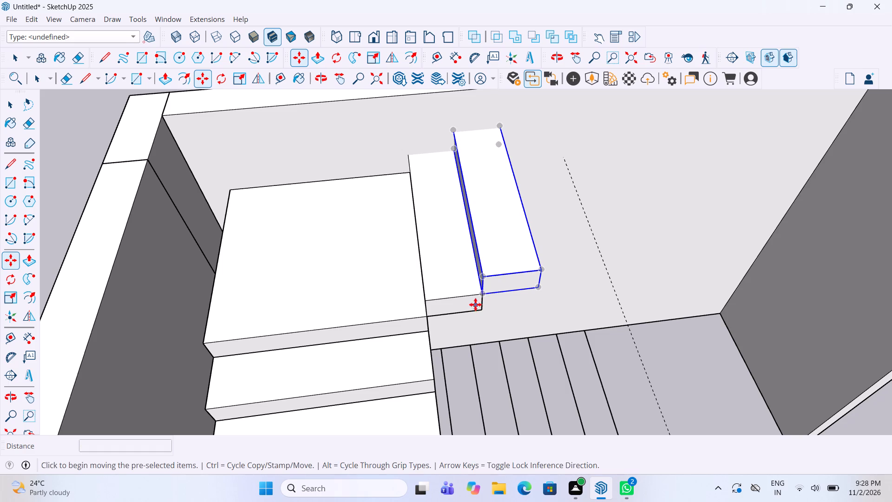
{"action": "left_click", "coordinate": [484, 296]}
{"action": "double_click", "coordinate": [541, 269]}
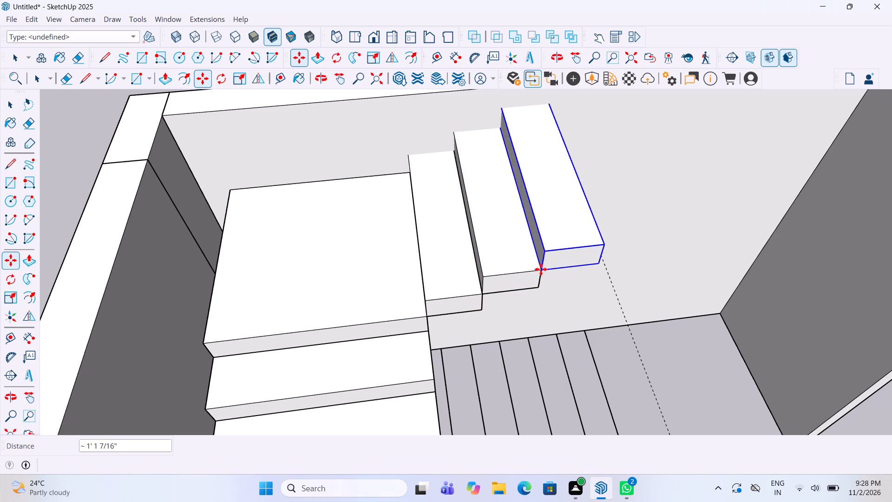
{"action": "key", "text": "m"}
{"action": "left_click", "coordinate": [540, 272]}
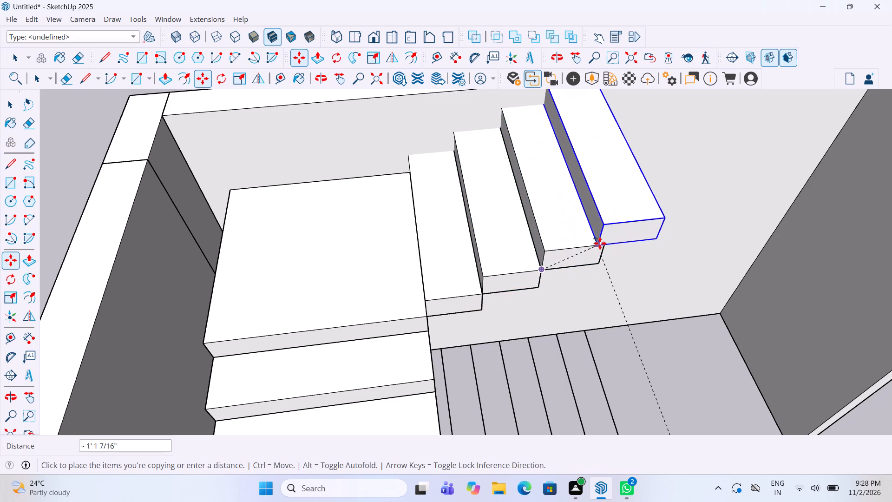
{"action": "left_click", "coordinate": [600, 244]}
Add two more copies at the top of the third flight, making six ascending steps in total.
{"action": "scroll", "coordinate": [495, 255], "scroll_direction": "down", "scroll_amount": 4}
{"action": "middle_click_drag", "start_coordinate": [568, 271], "coordinate": [498, 283]}
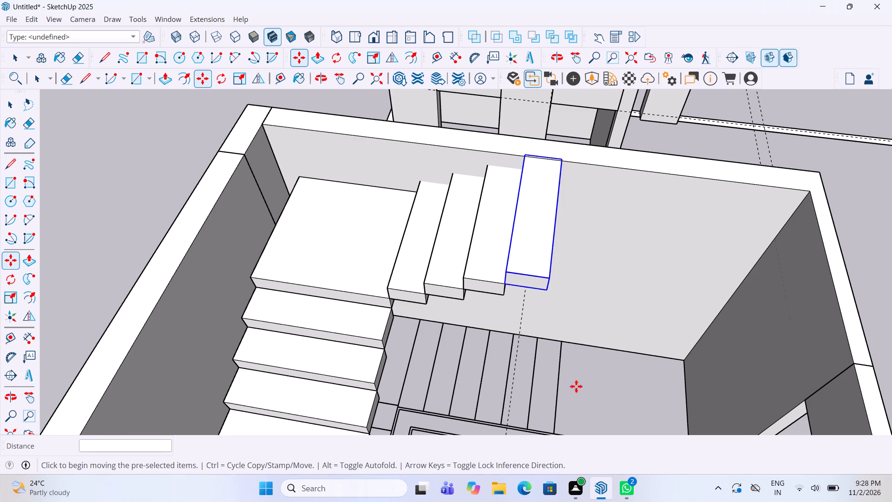
{"action": "key", "text": "m"}
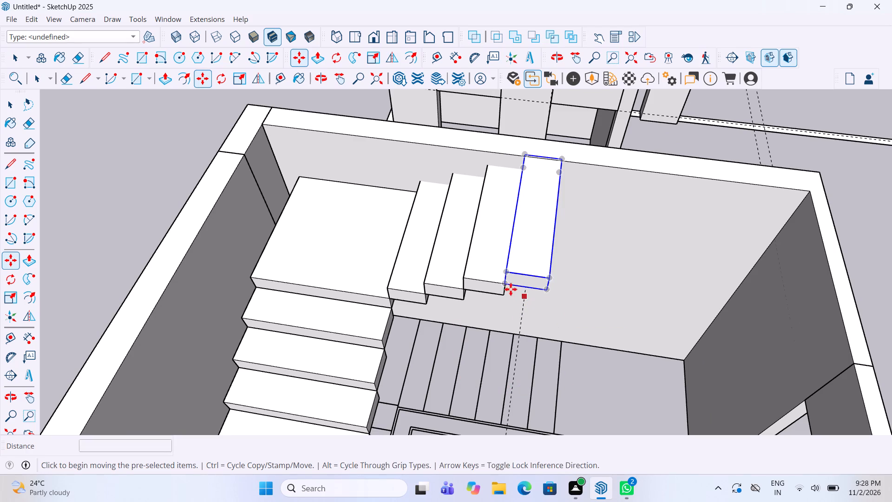
{"action": "left_click", "coordinate": [504, 283]}
{"action": "left_click", "coordinate": [551, 277]}
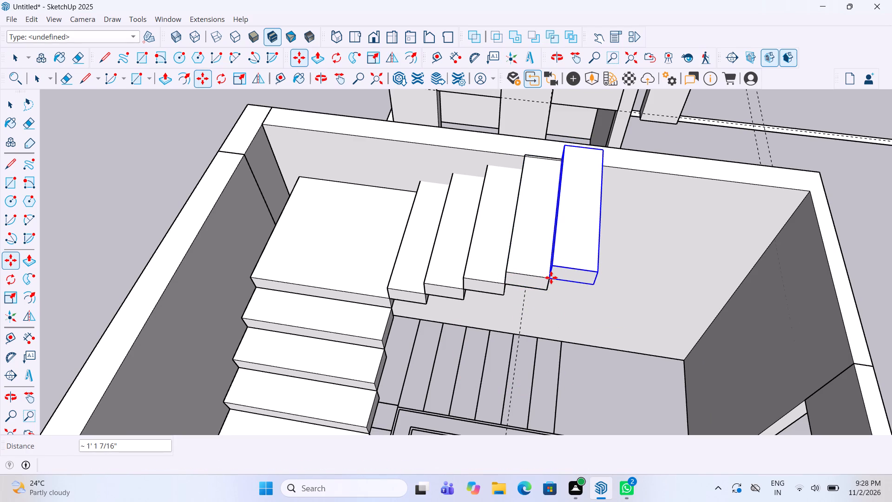
{"action": "key", "text": "m"}
{"action": "left_click", "coordinate": [547, 278]}
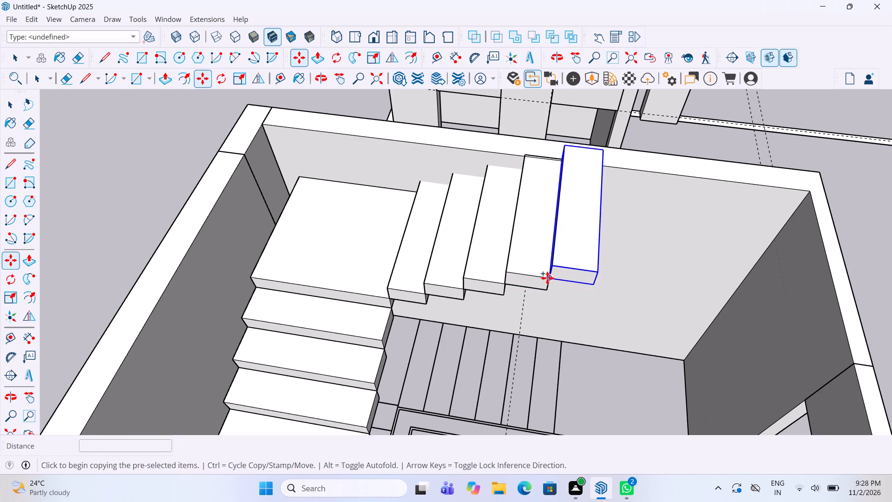
{"action": "left_click", "coordinate": [594, 276]}
{"action": "key", "text": "space"}
{"action": "left_click", "coordinate": [604, 342]}
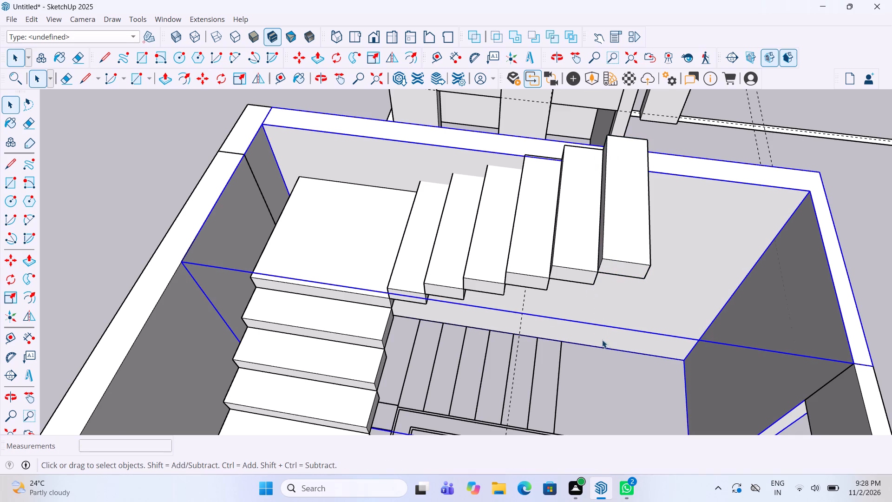
{"action": "left_click", "coordinate": [145, 173]}
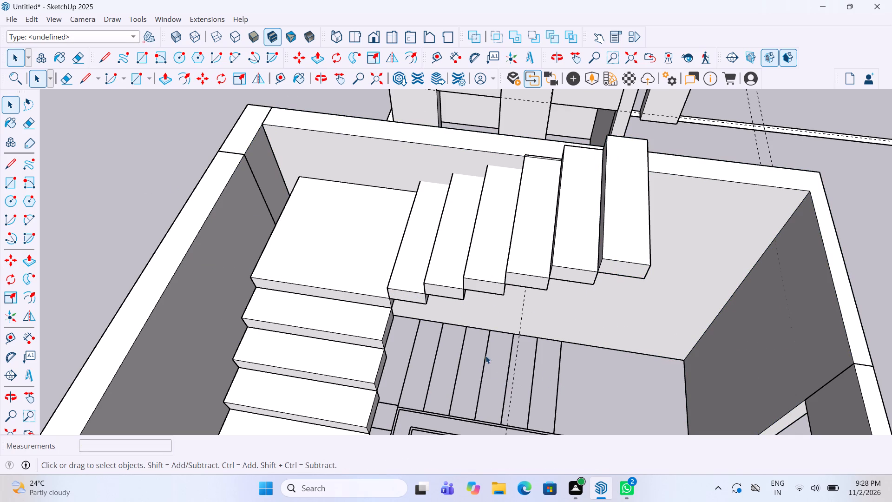
Raise the top of the stairwell wall alongside the third flight by 1' and close its group.
{"action": "scroll", "coordinate": [485, 356], "scroll_direction": "down", "scroll_amount": 4}
{"action": "middle_click_drag", "start_coordinate": [612, 281], "coordinate": [609, 259]}
{"action": "scroll", "coordinate": [609, 249], "scroll_direction": "up", "scroll_amount": 3}
{"action": "double_click", "coordinate": [606, 237]}
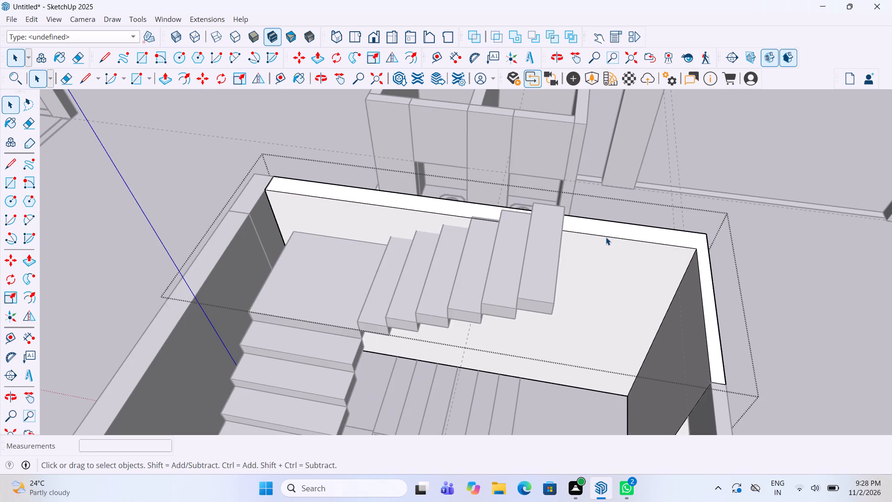
{"action": "key", "text": "p"}
{"action": "left_click", "coordinate": [602, 227]}
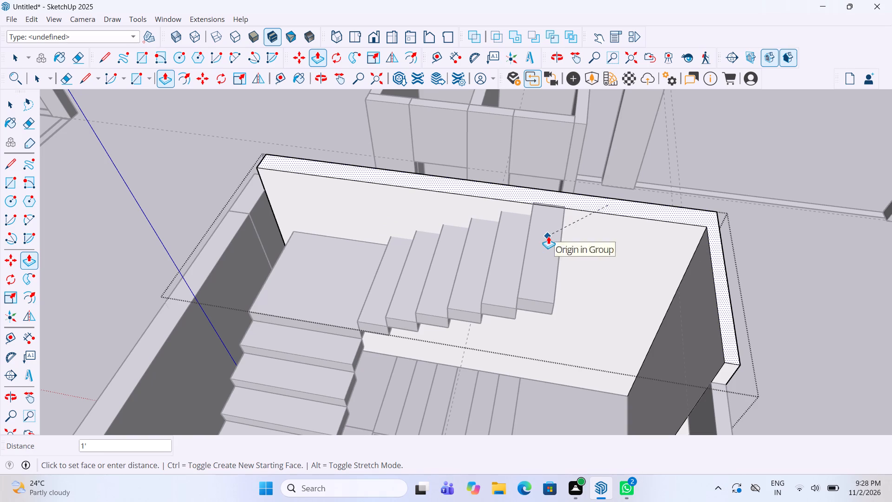
{"action": "left_click", "coordinate": [548, 236]}
{"action": "key", "text": "space"}
{"action": "left_click", "coordinate": [768, 253]}
Check the raised stairwell wall's height with a linear dimension from its base corner to its top corner.
{"action": "scroll", "coordinate": [530, 235], "scroll_direction": "down", "scroll_amount": 4}
{"action": "middle_click_drag", "start_coordinate": [486, 220], "coordinate": [629, 297]}
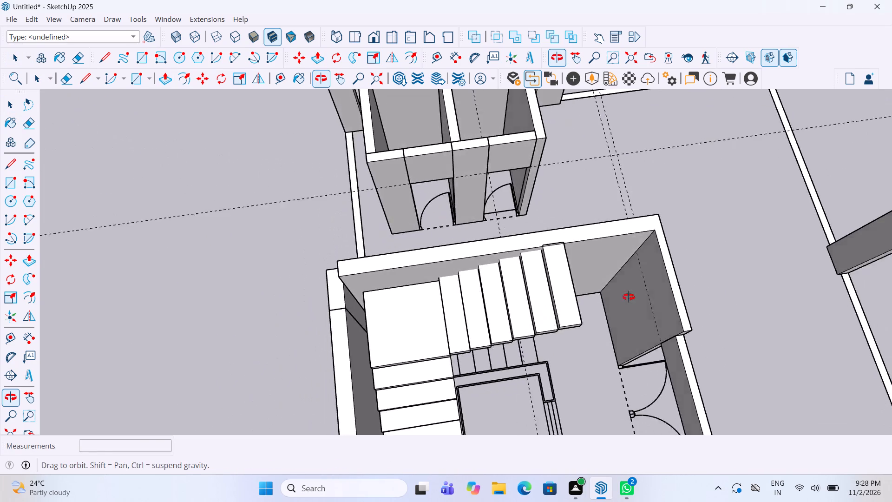
{"action": "middle_click_drag", "start_coordinate": [629, 297], "coordinate": [731, 228]}
{"action": "middle_click_drag", "start_coordinate": [315, 315], "coordinate": [595, 317]}
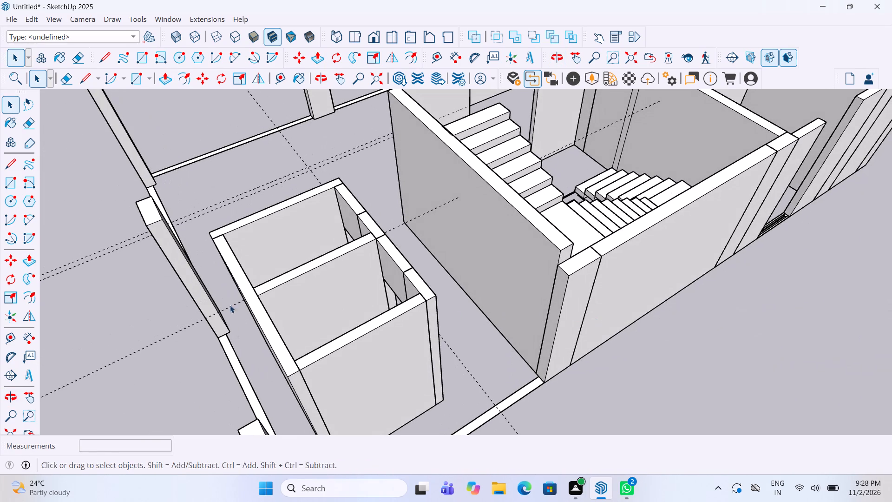
{"action": "left_click", "coordinate": [32, 336]}
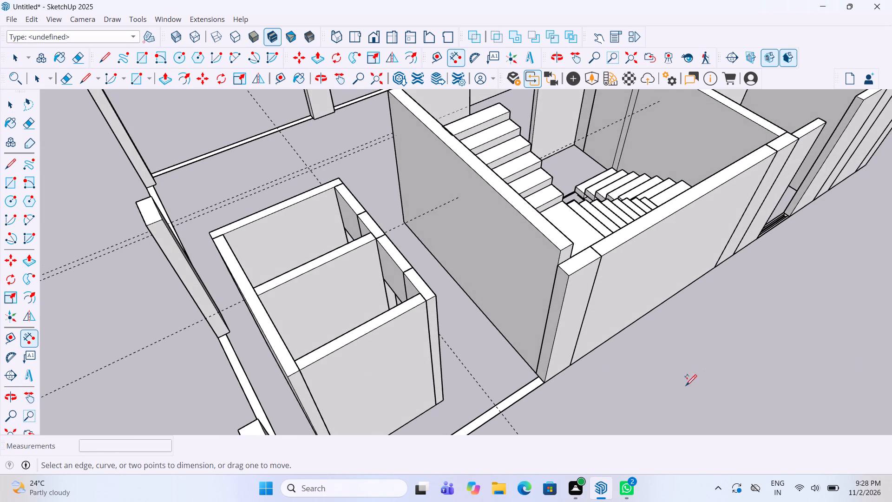
{"action": "left_click", "coordinate": [535, 369]}
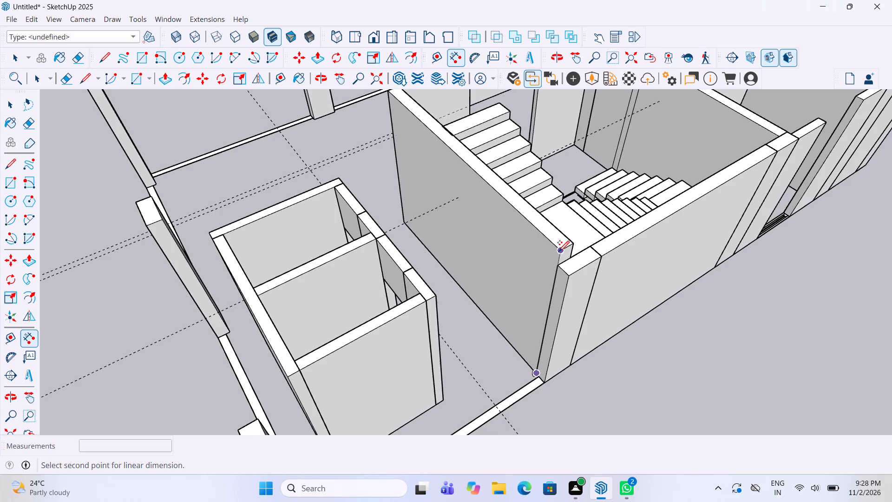
{"action": "scroll", "coordinate": [558, 253], "scroll_direction": "up", "scroll_amount": 3}
{"action": "left_click", "coordinate": [558, 253]}
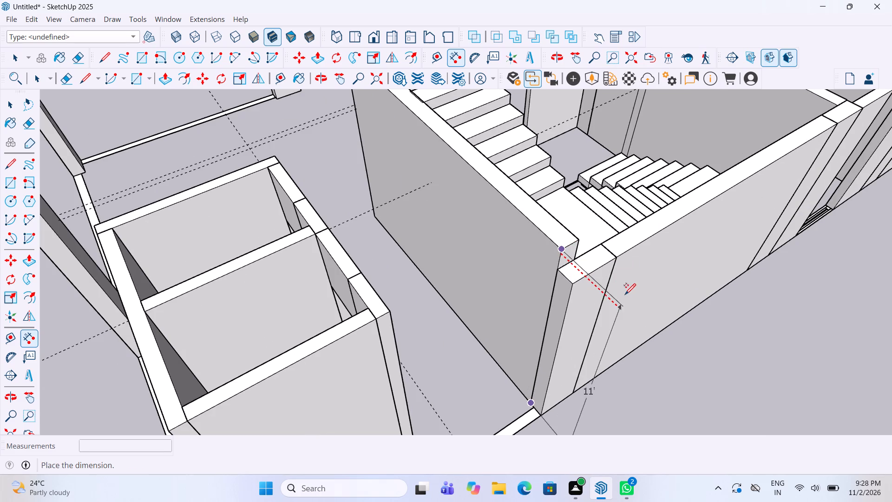
{"action": "key", "text": "space"}
{"action": "left_click", "coordinate": [669, 368]}
Raise the corner column beside the second landing by the same 1' and close its group.
{"action": "scroll", "coordinate": [567, 346], "scroll_direction": "down", "scroll_amount": 3}
{"action": "middle_click_drag", "start_coordinate": [561, 342], "coordinate": [409, 330]}
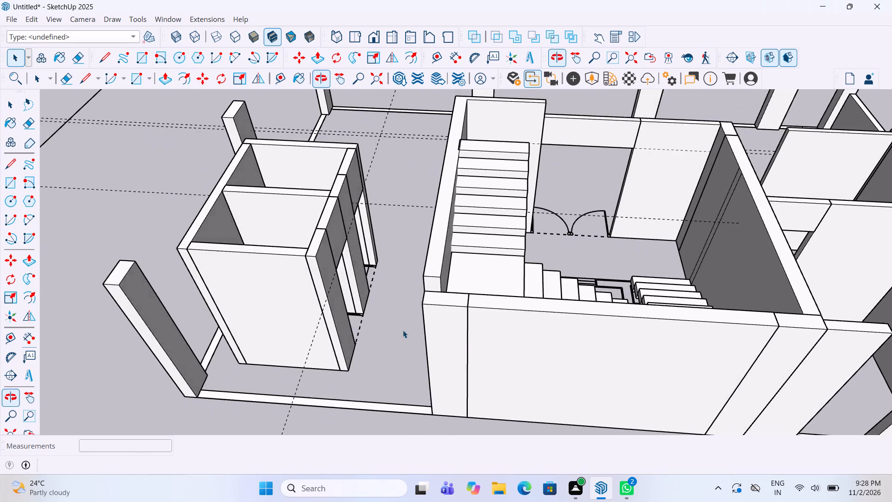
{"action": "scroll", "coordinate": [397, 332], "scroll_direction": "down", "scroll_amount": 4}
{"action": "middle_click_drag", "start_coordinate": [557, 334], "coordinate": [107, 319]}
{"action": "middle_click_drag", "start_coordinate": [494, 259], "coordinate": [487, 254]}
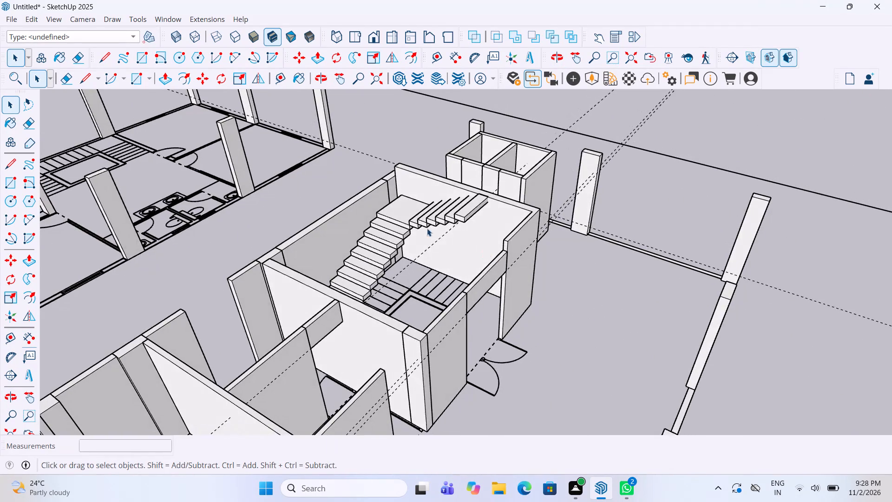
{"action": "scroll", "coordinate": [366, 180], "scroll_direction": "up", "scroll_amount": 3}
{"action": "scroll", "coordinate": [489, 142], "scroll_direction": "up", "scroll_amount": 1}
{"action": "scroll", "coordinate": [403, 171], "scroll_direction": "up", "scroll_amount": 4}
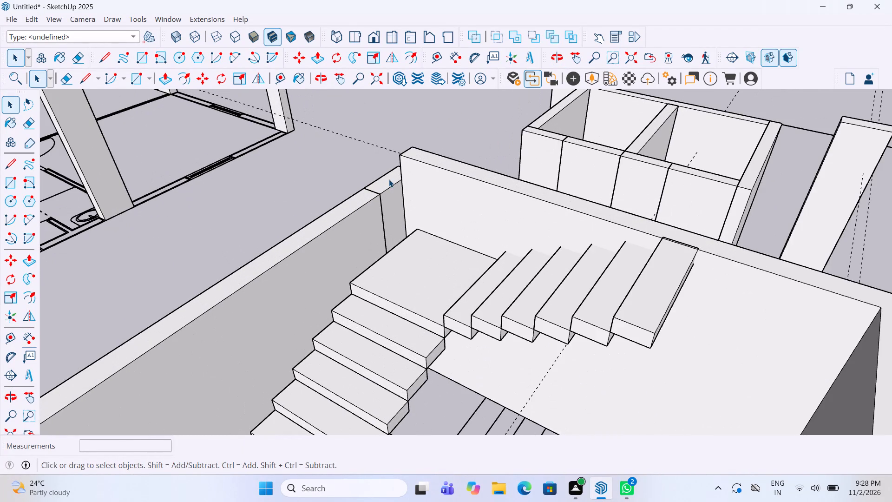
{"action": "double_click", "coordinate": [389, 179]}
{"action": "key", "text": "p"}
{"action": "double_click", "coordinate": [385, 182]}
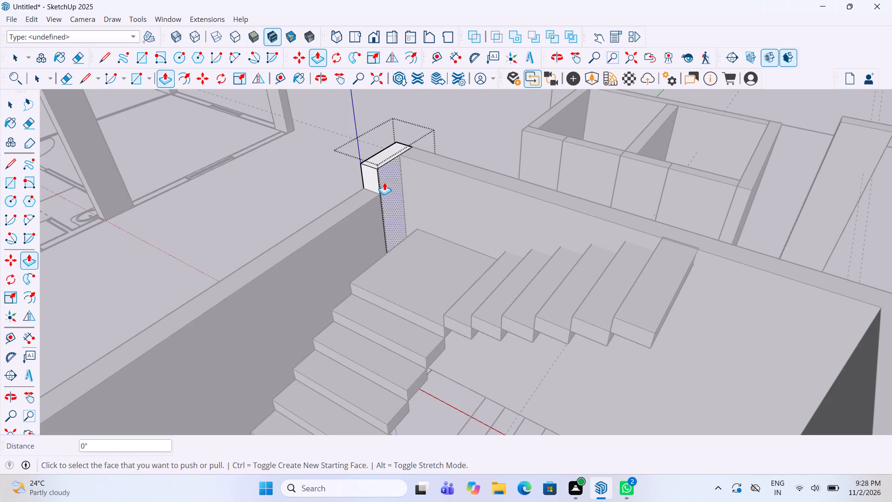
{"action": "key", "text": "space"}
{"action": "left_click", "coordinate": [291, 213]}
Raise the long stairwell wall alongside the second flight by the same 1' and close its group.
{"action": "double_click", "coordinate": [301, 238]}
{"action": "key", "text": "p"}
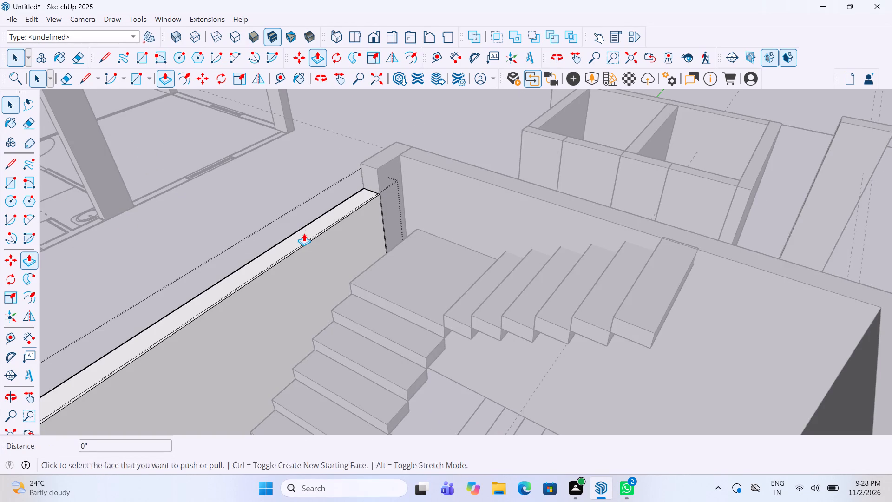
{"action": "double_click", "coordinate": [304, 233]}
{"action": "key", "text": "space"}
{"action": "left_click", "coordinate": [273, 174]}
Raise the column at the far end of the second flight's long wall by the same 1' and close its group.
{"action": "scroll", "coordinate": [504, 245], "scroll_direction": "down", "scroll_amount": 10}
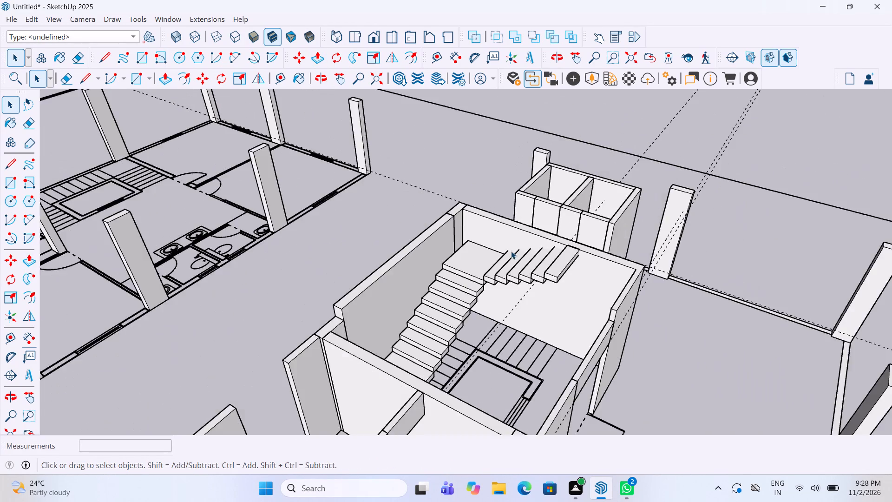
{"action": "scroll", "coordinate": [511, 251], "scroll_direction": "down", "scroll_amount": 3}
{"action": "middle_click_drag", "start_coordinate": [524, 268], "coordinate": [522, 334]}
{"action": "scroll", "coordinate": [636, 301], "scroll_direction": "down", "scroll_amount": 4}
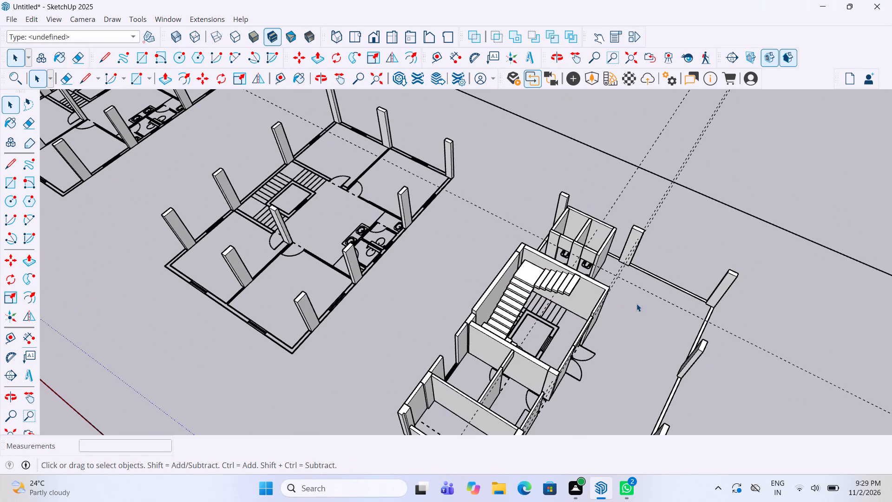
{"action": "scroll", "coordinate": [505, 304], "scroll_direction": "up", "scroll_amount": 7}
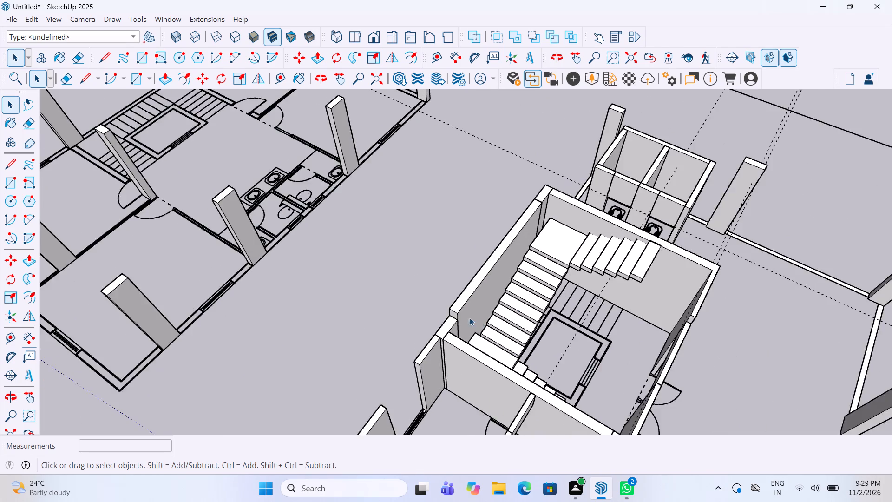
{"action": "scroll", "coordinate": [469, 317], "scroll_direction": "up", "scroll_amount": 3}
{"action": "double_click", "coordinate": [441, 335]}
{"action": "key", "text": "p"}
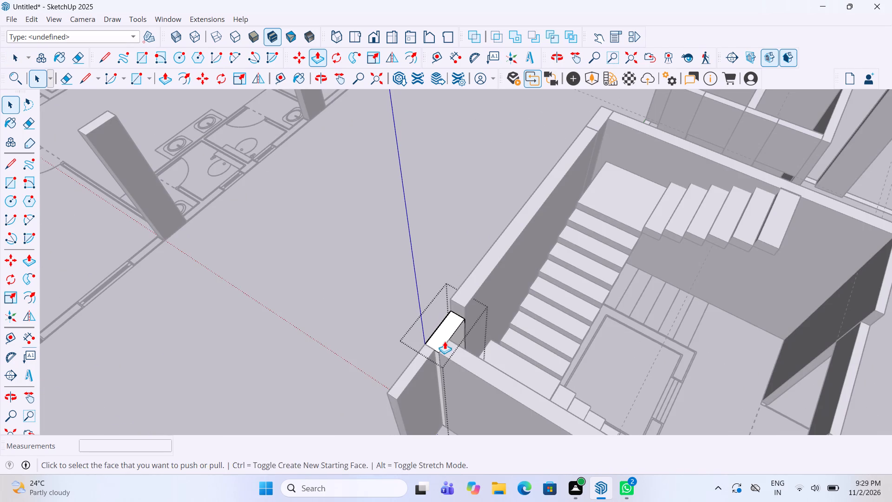
{"action": "double_click", "coordinate": [445, 338]}
{"action": "key", "text": "space"}
{"action": "left_click", "coordinate": [414, 377]}
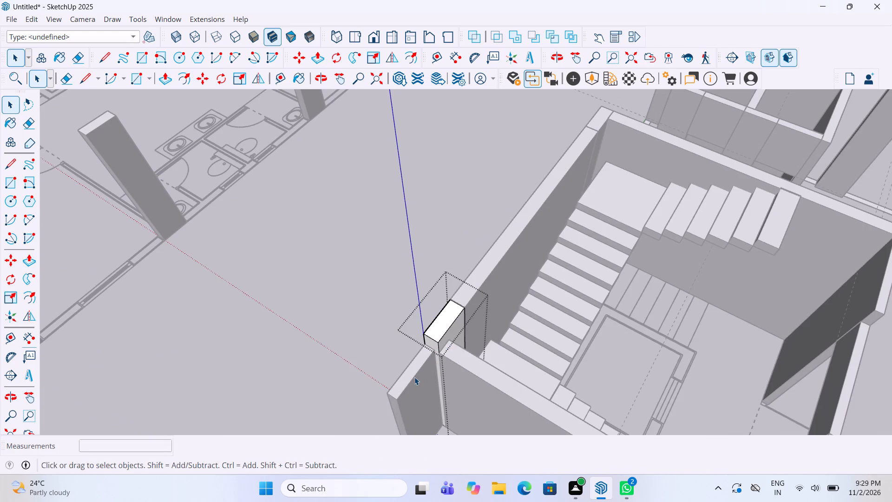
{"action": "left_click", "coordinate": [338, 310]}
Raise the outer wall segment beyond that column by the same 1' and close its group.
{"action": "triple_click", "coordinate": [407, 368]}
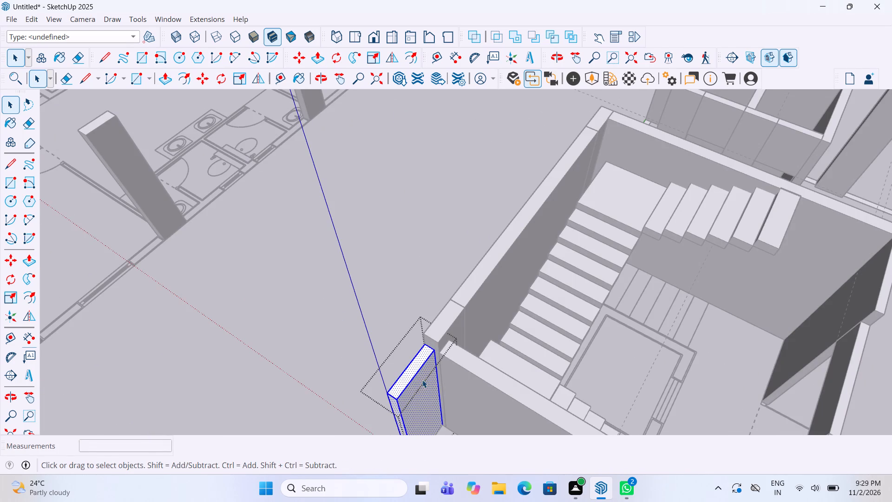
{"action": "key", "text": "p"}
{"action": "double_click", "coordinate": [416, 367]}
{"action": "key", "text": "space"}
{"action": "left_click", "coordinate": [361, 310]}
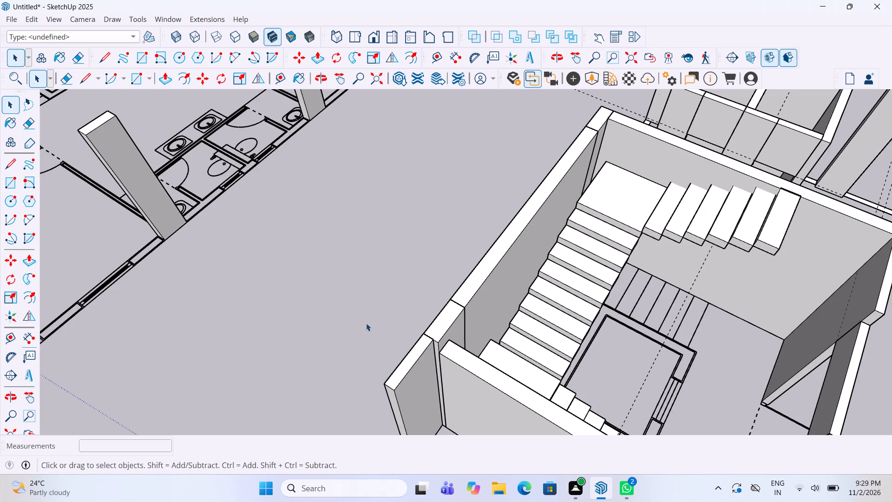
Raise the stairwell's long side wall beside the first flight by the same 1' and close its group.
{"action": "scroll", "coordinate": [441, 357], "scroll_direction": "down", "scroll_amount": 4}
{"action": "middle_click_drag", "start_coordinate": [446, 347], "coordinate": [254, 266]}
{"action": "scroll", "coordinate": [383, 256], "scroll_direction": "up", "scroll_amount": 4}
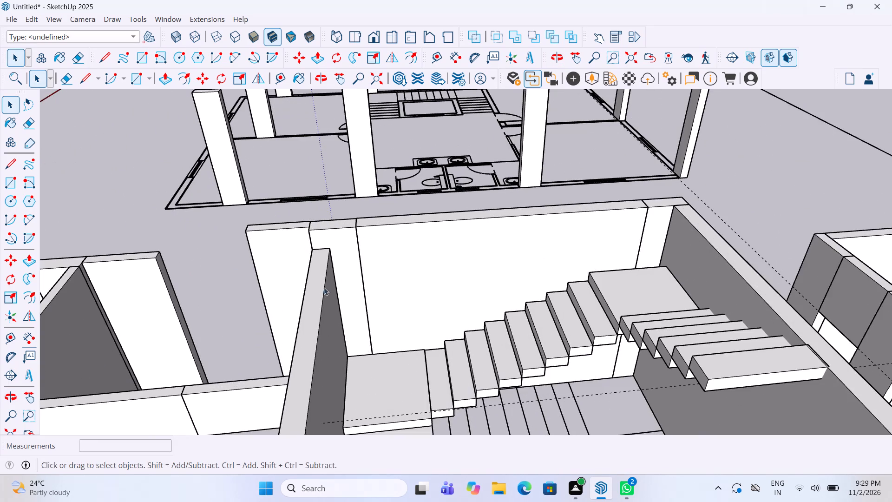
{"action": "double_click", "coordinate": [316, 295]}
{"action": "key", "text": "p"}
{"action": "double_click", "coordinate": [310, 291]}
{"action": "key", "text": "space"}
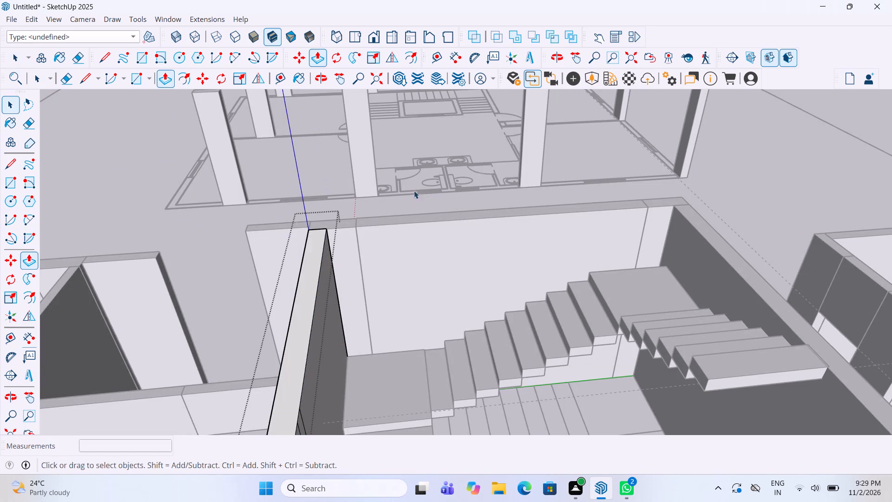
{"action": "left_click", "coordinate": [418, 178]}
Raise the column at the near end of the first flight's side wall by the same 1' and close its group.
{"action": "scroll", "coordinate": [400, 223], "scroll_direction": "down", "scroll_amount": 4}
{"action": "middle_click_drag", "start_coordinate": [410, 237], "coordinate": [420, 274]}
{"action": "scroll", "coordinate": [538, 262], "scroll_direction": "down", "scroll_amount": 4}
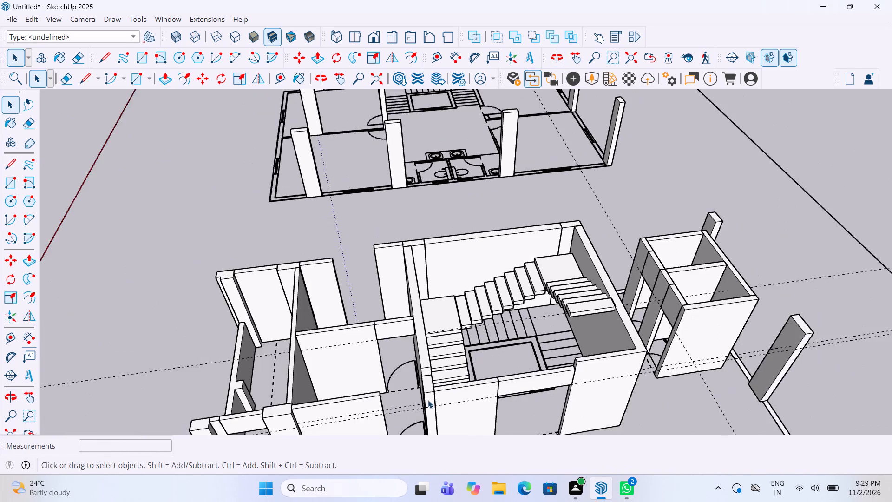
{"action": "scroll", "coordinate": [428, 400], "scroll_direction": "up", "scroll_amount": 8}
{"action": "double_click", "coordinate": [433, 383]}
{"action": "key", "text": "p"}
{"action": "double_click", "coordinate": [426, 372]}
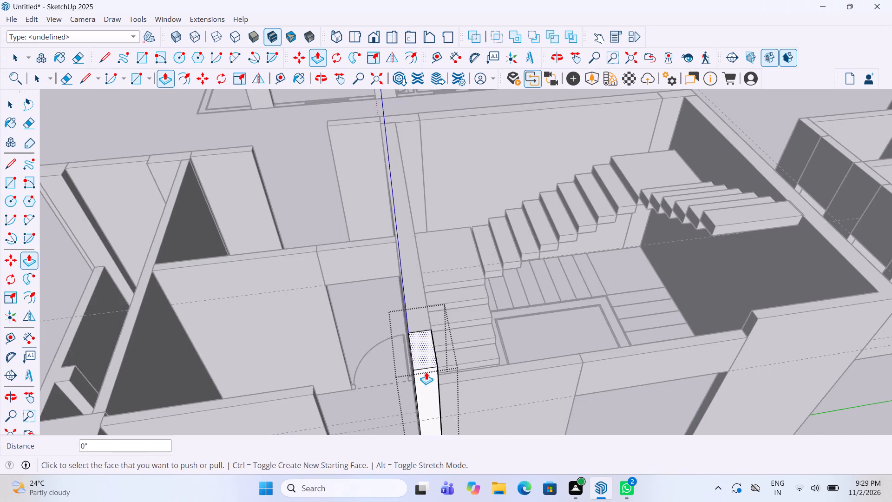
{"action": "key", "text": "space"}
{"action": "left_click", "coordinate": [380, 379]}
Raise the stairwell's front wall segment adjoining that column by the same 1' and close its group.
{"action": "double_click", "coordinate": [469, 379]}
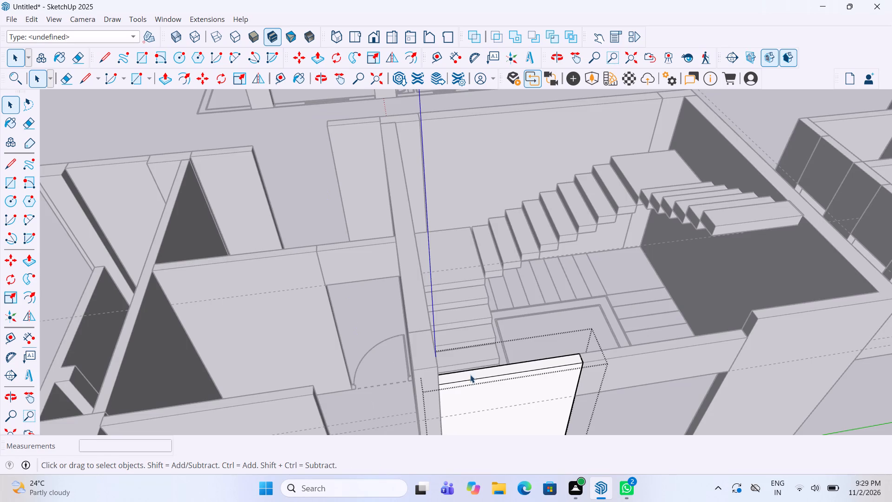
{"action": "key", "text": "p"}
{"action": "double_click", "coordinate": [473, 374]}
{"action": "key", "text": "space"}
{"action": "left_click", "coordinate": [410, 395]}
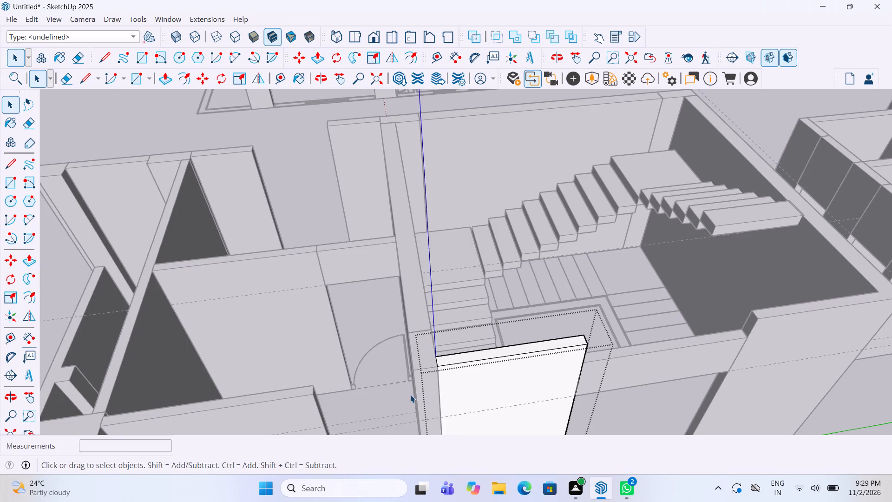
Raise the wall panel over the stairwell's double-door opening by the same 1' and close its group.
{"action": "scroll", "coordinate": [404, 384], "scroll_direction": "down", "scroll_amount": 4}
{"action": "scroll", "coordinate": [547, 367], "scroll_direction": "up", "scroll_amount": 3}
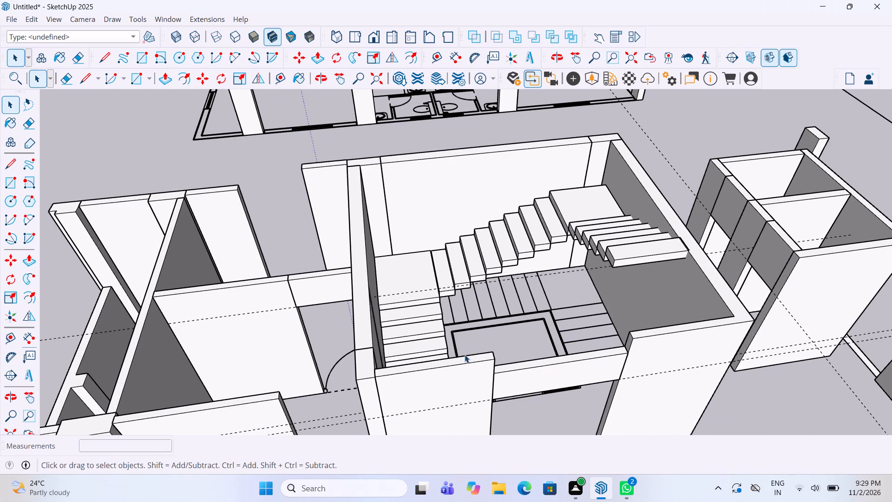
{"action": "scroll", "coordinate": [465, 355], "scroll_direction": "down", "scroll_amount": 5}
{"action": "scroll", "coordinate": [607, 359], "scroll_direction": "up", "scroll_amount": 1}
{"action": "middle_click_drag", "start_coordinate": [607, 359], "coordinate": [608, 387]}
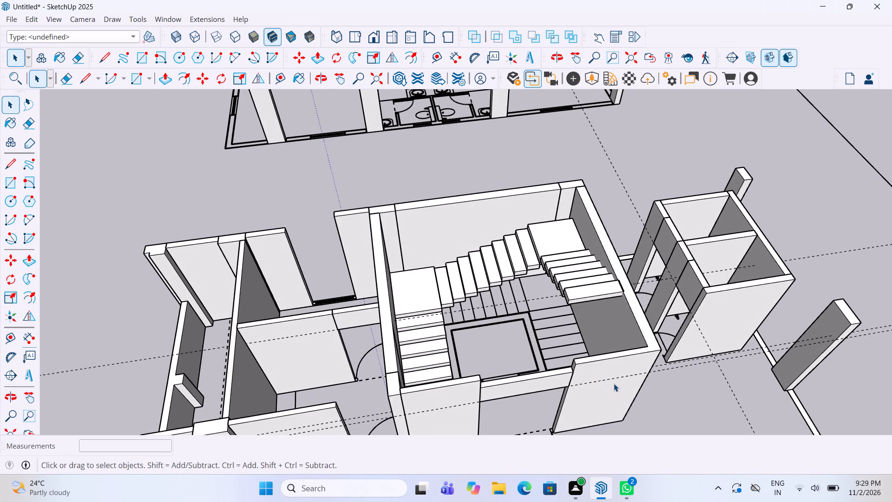
{"action": "scroll", "coordinate": [651, 364], "scroll_direction": "up", "scroll_amount": 4}
{"action": "scroll", "coordinate": [475, 399], "scroll_direction": "up", "scroll_amount": 3}
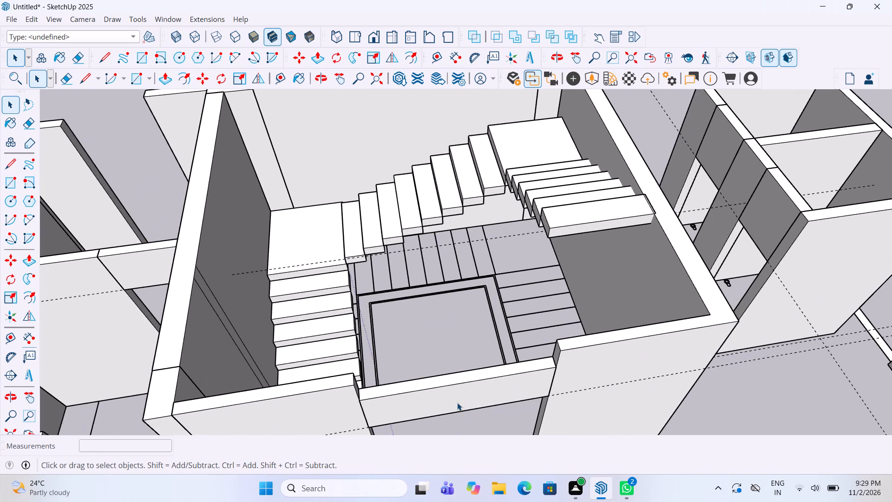
{"action": "double_click", "coordinate": [457, 403]}
{"action": "key", "text": "p"}
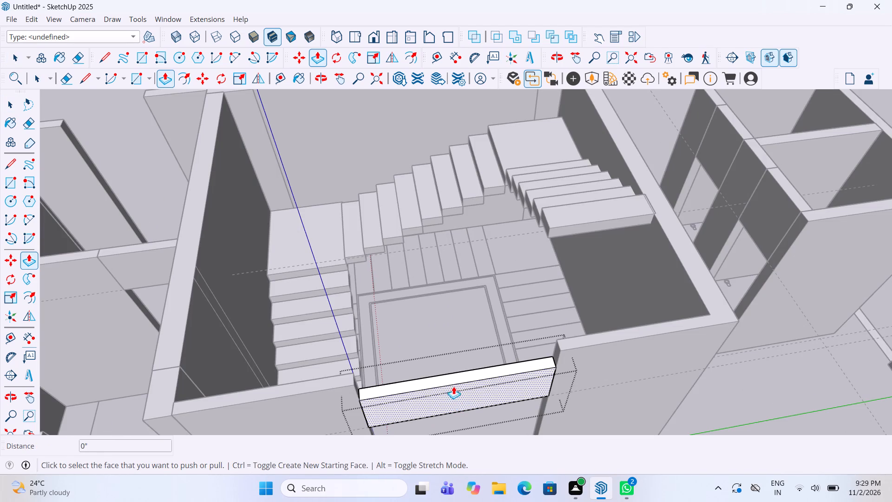
{"action": "double_click", "coordinate": [455, 378]}
{"action": "key", "text": "space"}
{"action": "left_click", "coordinate": [751, 380]}
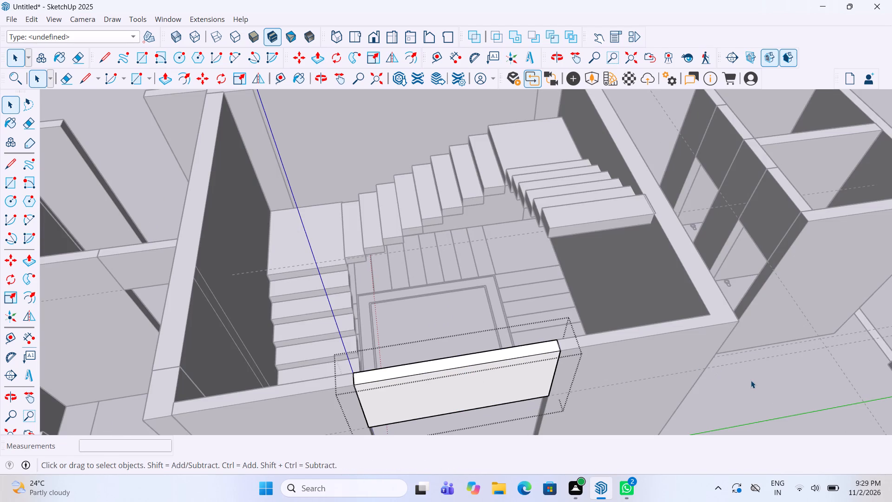
Examine the stairwell, adjoining rooms and toilet cubicles from several angles to compare the wall and column heights.
{"action": "scroll", "coordinate": [640, 325], "scroll_direction": "down", "scroll_amount": 3}
{"action": "scroll", "coordinate": [699, 369], "scroll_direction": "up", "scroll_amount": 3}
{"action": "left_click", "coordinate": [658, 369]}
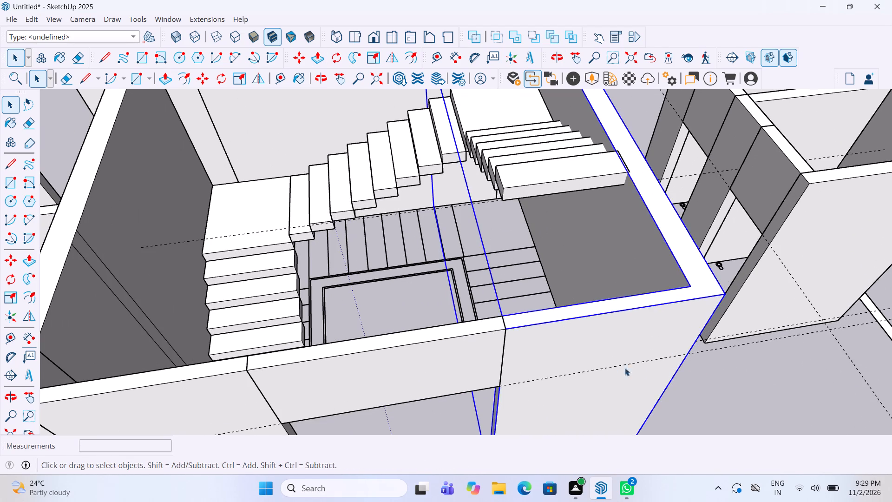
{"action": "scroll", "coordinate": [560, 366], "scroll_direction": "down", "scroll_amount": 4}
{"action": "left_click", "coordinate": [694, 393]}
{"action": "scroll", "coordinate": [465, 299], "scroll_direction": "down", "scroll_amount": 10}
{"action": "middle_click_drag", "start_coordinate": [515, 322], "coordinate": [532, 218]}
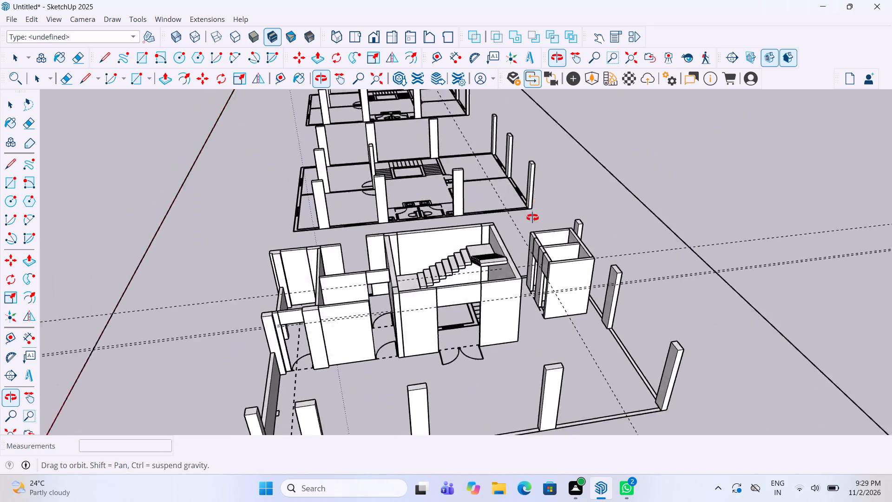
{"action": "middle_click_drag", "start_coordinate": [532, 218], "coordinate": [651, 290]}
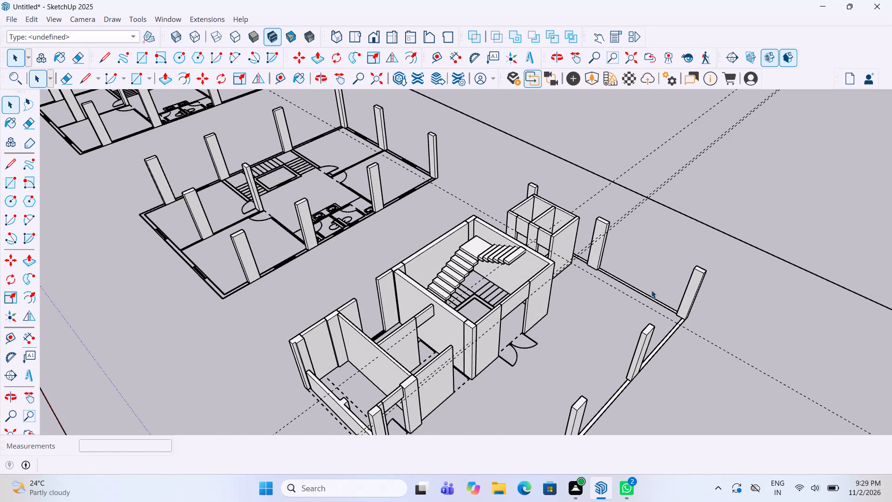
{"action": "scroll", "coordinate": [333, 383], "scroll_direction": "up", "scroll_amount": 2}
{"action": "scroll", "coordinate": [328, 300], "scroll_direction": "up", "scroll_amount": 3}
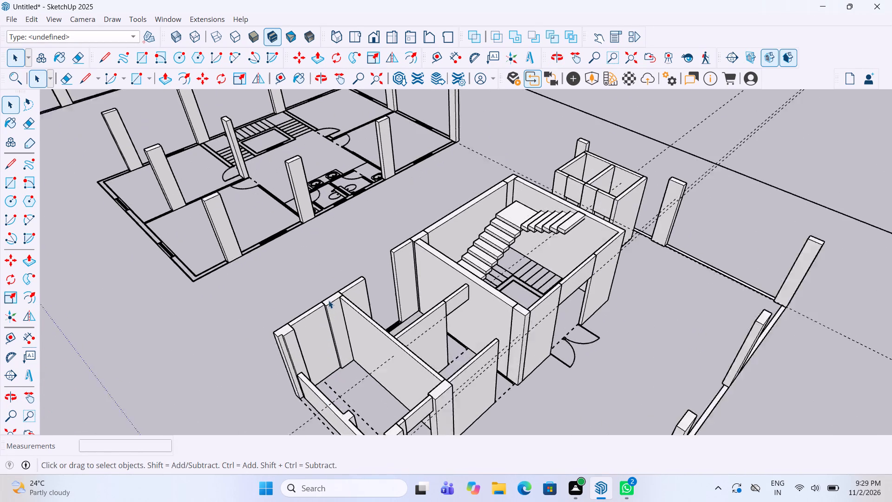
{"action": "scroll", "coordinate": [328, 300], "scroll_direction": "up", "scroll_amount": 4}
{"action": "scroll", "coordinate": [328, 298], "scroll_direction": "down", "scroll_amount": 4}
{"action": "middle_click_drag", "start_coordinate": [494, 350], "coordinate": [328, 372]}
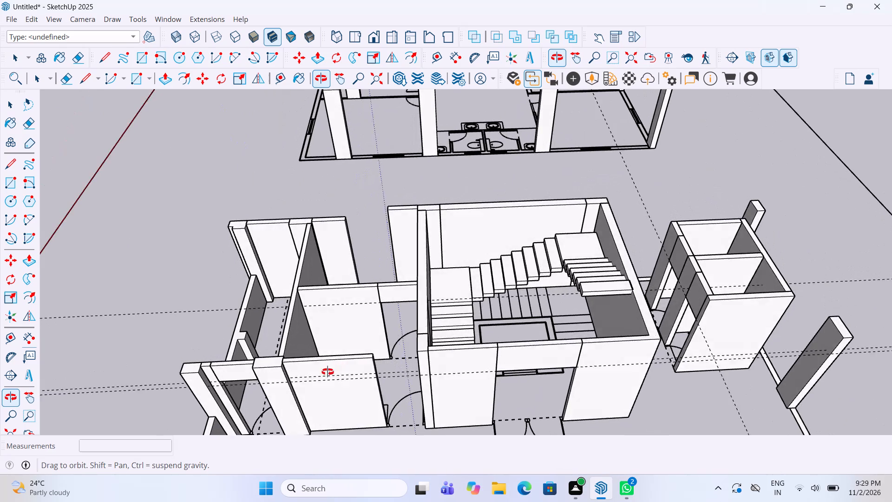
{"action": "middle_click_drag", "start_coordinate": [328, 372], "coordinate": [328, 373]}
{"action": "scroll", "coordinate": [280, 373], "scroll_direction": "up", "scroll_amount": 10}
{"action": "scroll", "coordinate": [243, 370], "scroll_direction": "down", "scroll_amount": 4}
{"action": "middle_click_drag", "start_coordinate": [243, 370], "coordinate": [400, 298]}
{"action": "scroll", "coordinate": [415, 304], "scroll_direction": "down", "scroll_amount": 2}
{"action": "middle_click_drag", "start_coordinate": [415, 304], "coordinate": [403, 305]}
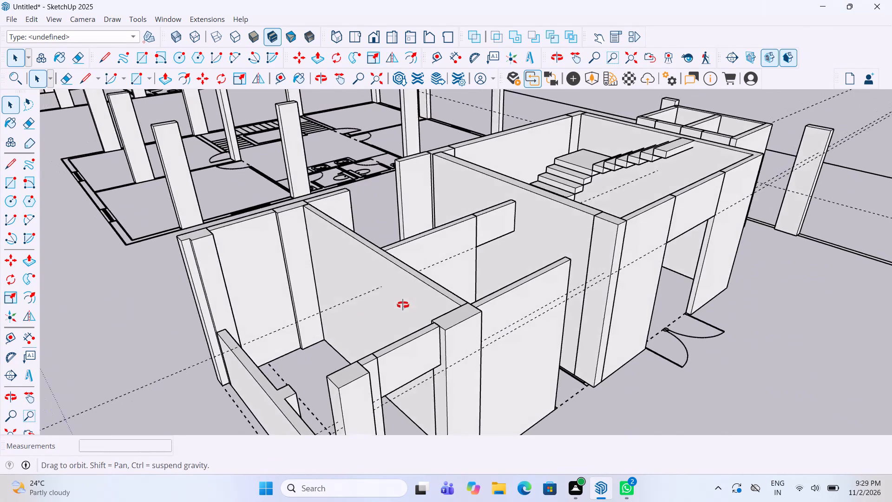
{"action": "middle_click_drag", "start_coordinate": [403, 305], "coordinate": [255, 344]}
{"action": "scroll", "coordinate": [255, 344], "scroll_direction": "down", "scroll_amount": 5}
{"action": "scroll", "coordinate": [724, 325], "scroll_direction": "up", "scroll_amount": 6}
{"action": "middle_click_drag", "start_coordinate": [725, 307], "coordinate": [725, 337]}
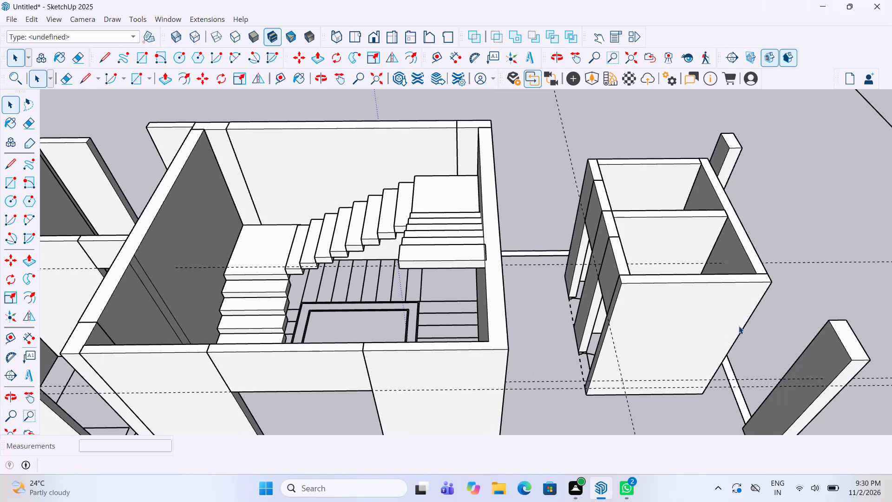
Raise the toilet block's near end wall, using the stairwell side wall as height reference, and close its group.
{"action": "scroll", "coordinate": [650, 256], "scroll_direction": "up", "scroll_amount": 3}
{"action": "double_click", "coordinate": [645, 307]}
{"action": "key", "text": "p"}
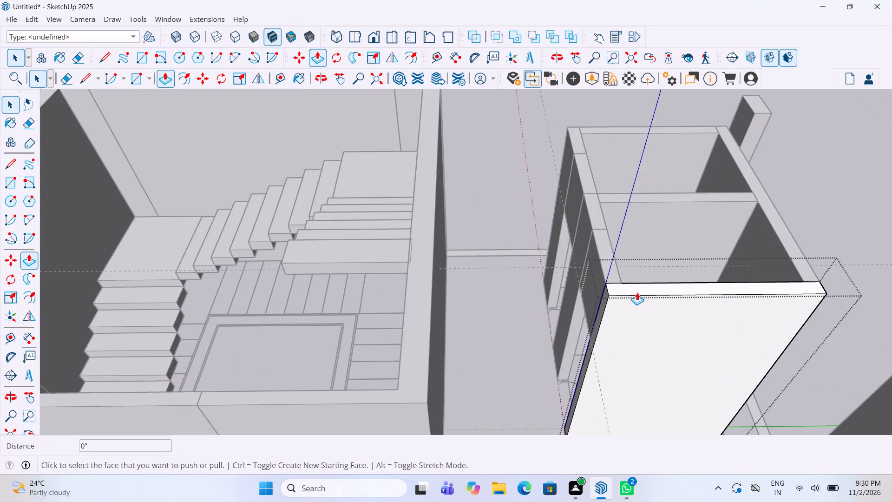
{"action": "left_click", "coordinate": [635, 288]}
{"action": "left_click", "coordinate": [402, 306]}
{"action": "key", "text": "space"}
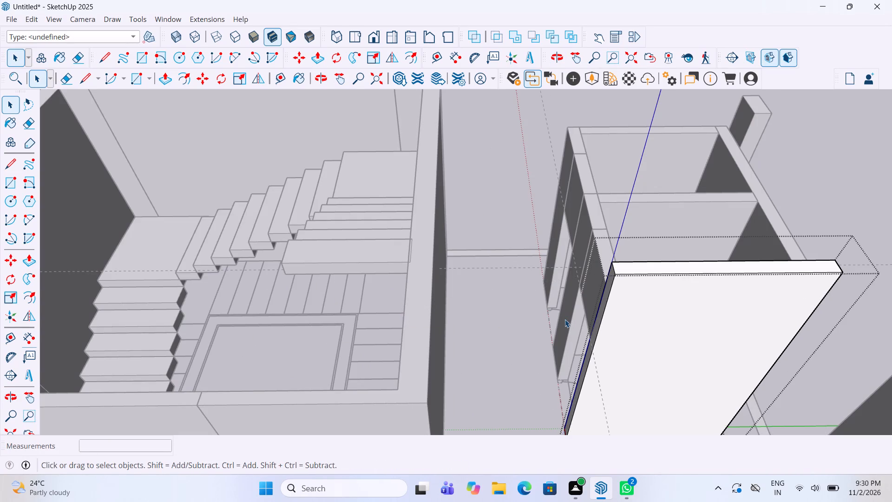
{"action": "left_click", "coordinate": [565, 319]}
Raise the toilet block's long outer wall by the same distance and close its group.
{"action": "scroll", "coordinate": [540, 341], "scroll_direction": "down", "scroll_amount": 4}
{"action": "scroll", "coordinate": [708, 214], "scroll_direction": "up", "scroll_amount": 3}
{"action": "double_click", "coordinate": [668, 292]}
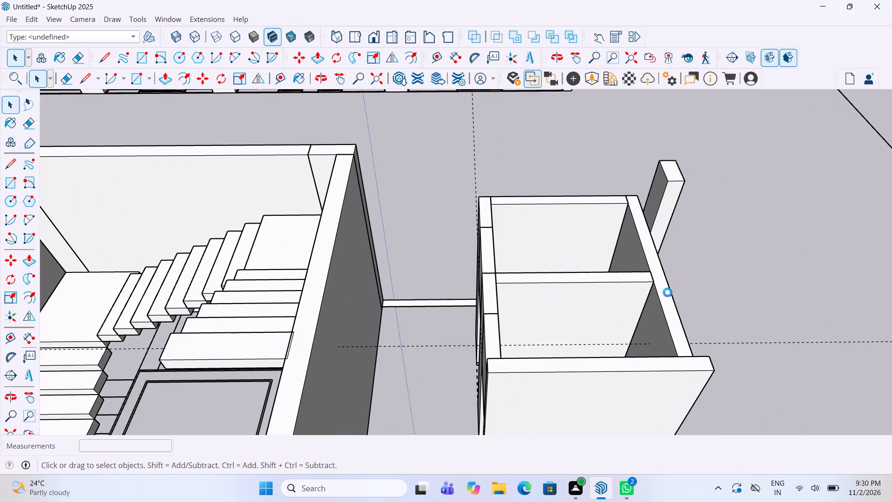
{"action": "key", "text": "p"}
{"action": "double_click", "coordinate": [670, 299]}
{"action": "key", "text": "space"}
{"action": "left_click", "coordinate": [751, 250]}
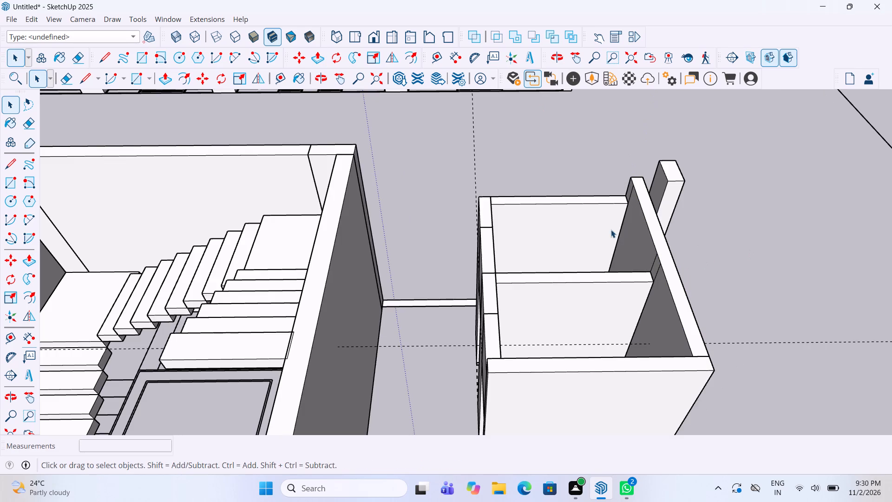
Raise the toilet block's far end wall by the same distance and close its group.
{"action": "triple_click", "coordinate": [601, 214]}
{"action": "left_click", "coordinate": [601, 214]}
{"action": "key", "text": "p"}
{"action": "double_click", "coordinate": [585, 198]}
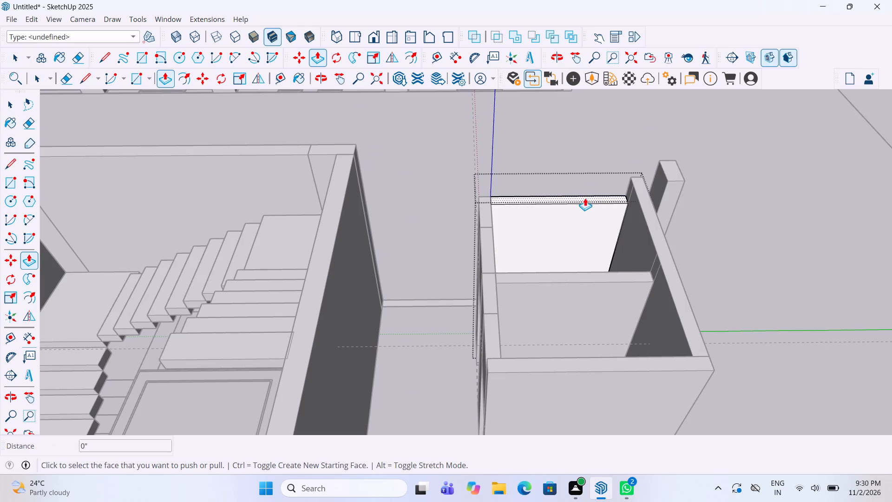
{"action": "key", "text": "space"}
{"action": "left_click", "coordinate": [704, 217]}
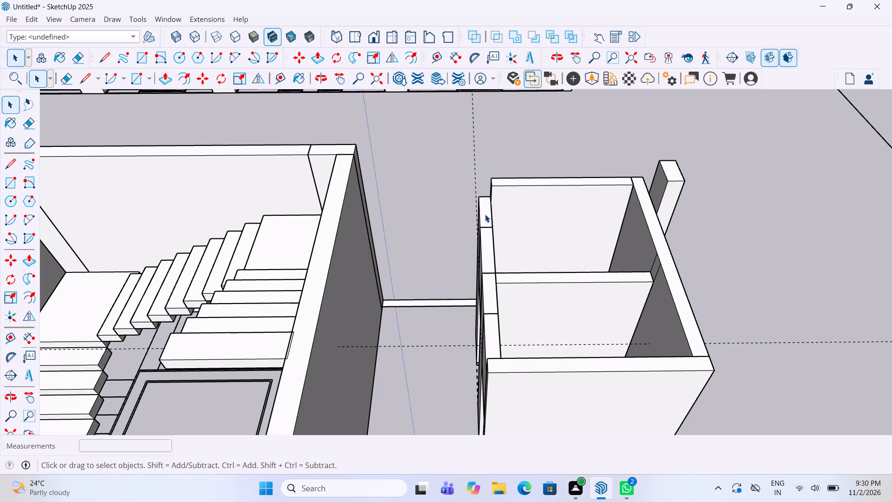
Raise the far corner pier on the toilet block's door side by the same distance and close its group.
{"action": "double_click", "coordinate": [485, 214]}
{"action": "key", "text": "p"}
{"action": "double_click", "coordinate": [486, 217]}
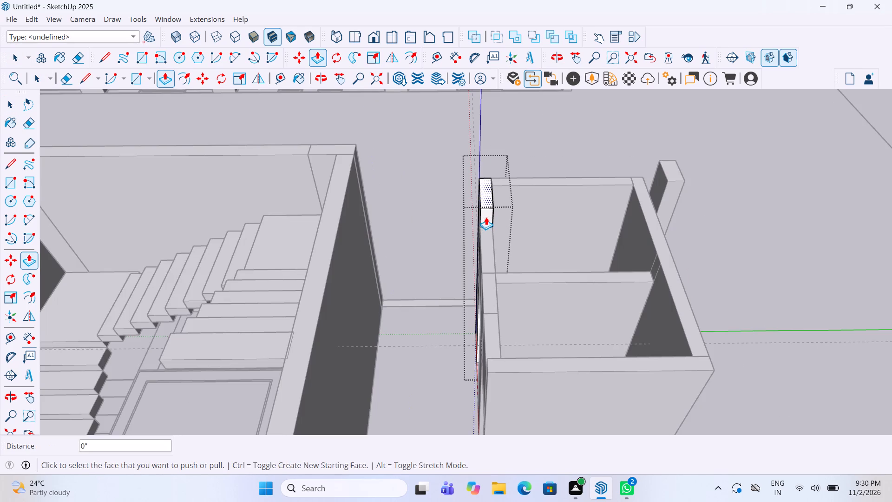
{"action": "key", "text": "space"}
{"action": "left_click", "coordinate": [704, 226]}
Raise the wall panel over the far cubicle's door by the same distance and close its group.
{"action": "triple_click", "coordinate": [485, 253]}
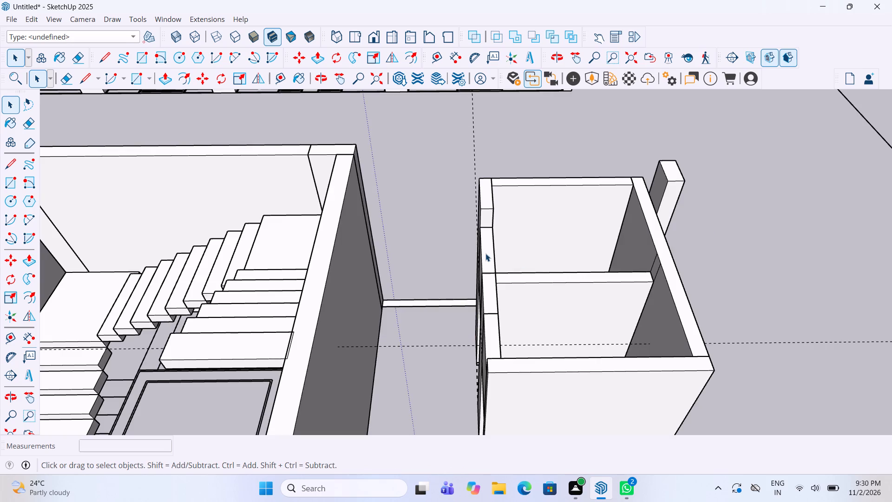
{"action": "key", "text": "p"}
{"action": "double_click", "coordinate": [487, 253]}
{"action": "key", "text": "space"}
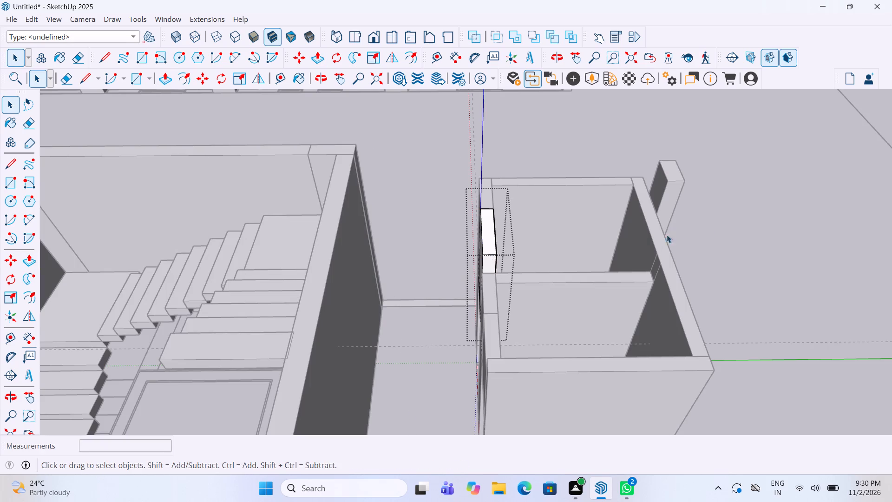
{"action": "left_click", "coordinate": [678, 229]}
Raise the partition between the two toilet cubicles by the same distance and close its group.
{"action": "double_click", "coordinate": [580, 282]}
{"action": "key", "text": "p"}
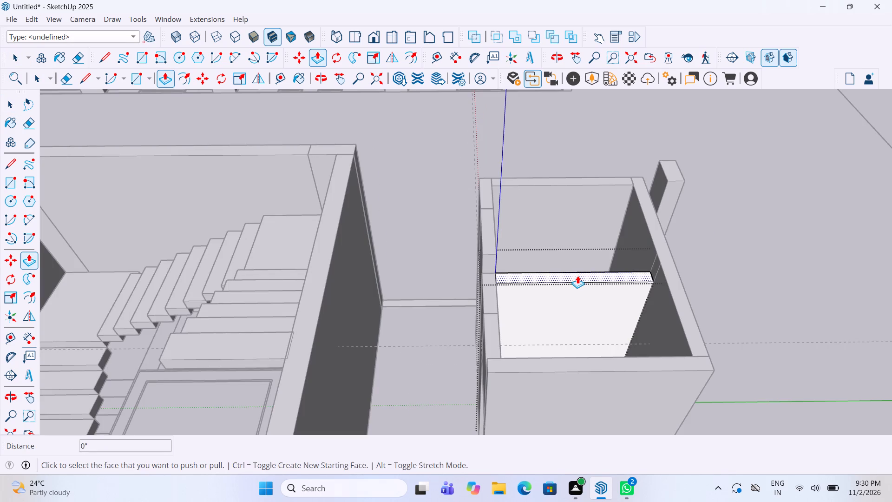
{"action": "double_click", "coordinate": [577, 276]}
{"action": "key", "text": "space"}
{"action": "left_click", "coordinate": [728, 243]}
Raise the pier between the two cubicle doors by the same distance and close its group.
{"action": "double_click", "coordinate": [492, 297]}
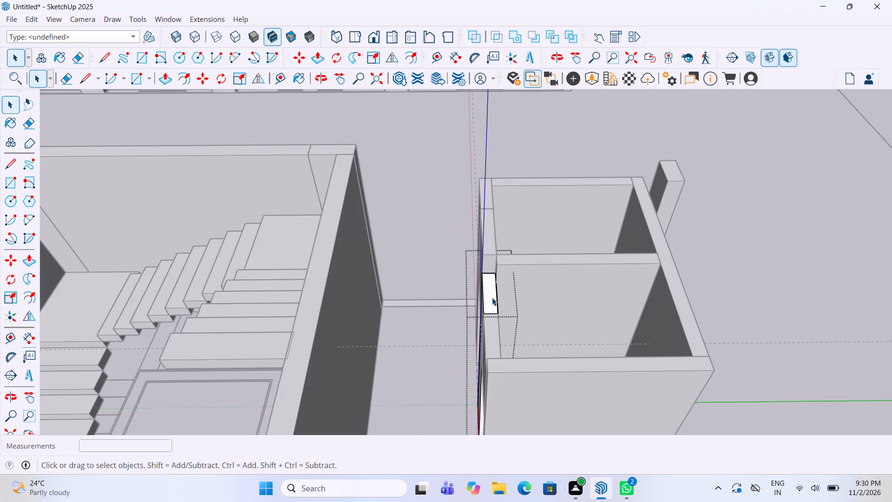
{"action": "key", "text": "p"}
{"action": "triple_click", "coordinate": [492, 292]}
{"action": "key", "text": "space"}
{"action": "left_click", "coordinate": [688, 278]}
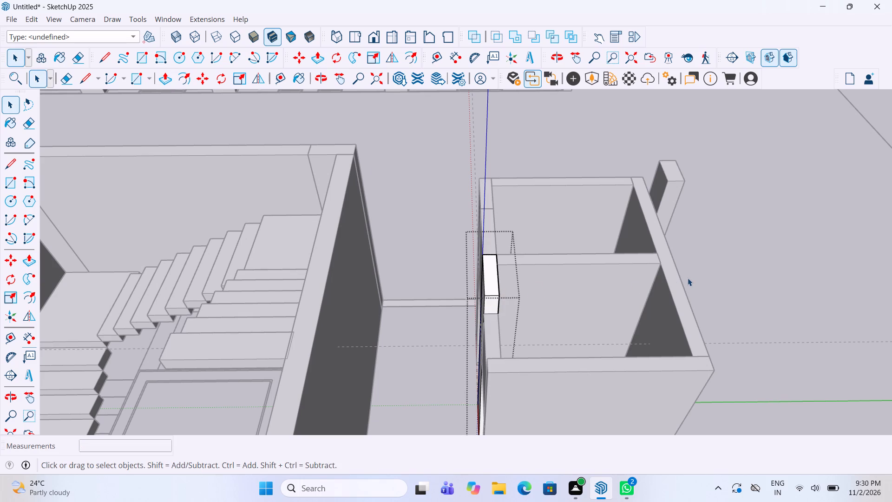
Raise the wall panel over the near cubicle's door with Push/Pull and close its group.
{"action": "triple_click", "coordinate": [492, 342]}
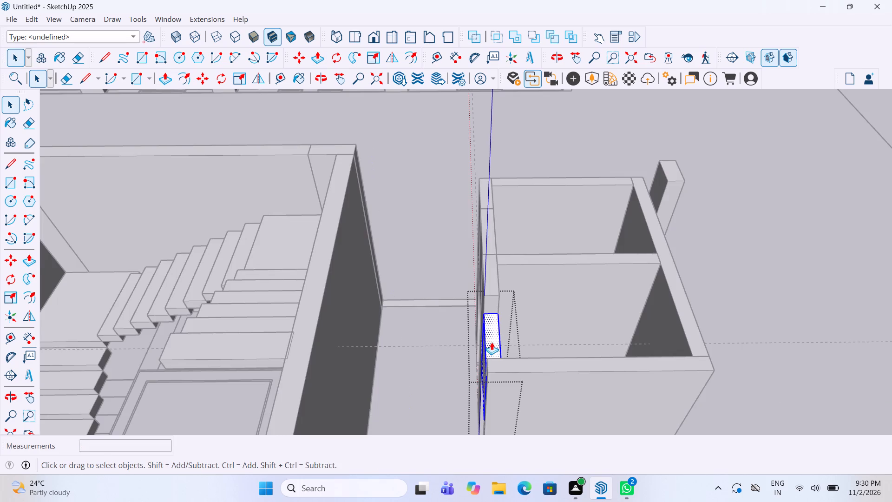
{"action": "key", "text": "p"}
{"action": "double_click", "coordinate": [492, 341]}
{"action": "key", "text": "space"}
{"action": "left_click", "coordinate": [707, 293]}
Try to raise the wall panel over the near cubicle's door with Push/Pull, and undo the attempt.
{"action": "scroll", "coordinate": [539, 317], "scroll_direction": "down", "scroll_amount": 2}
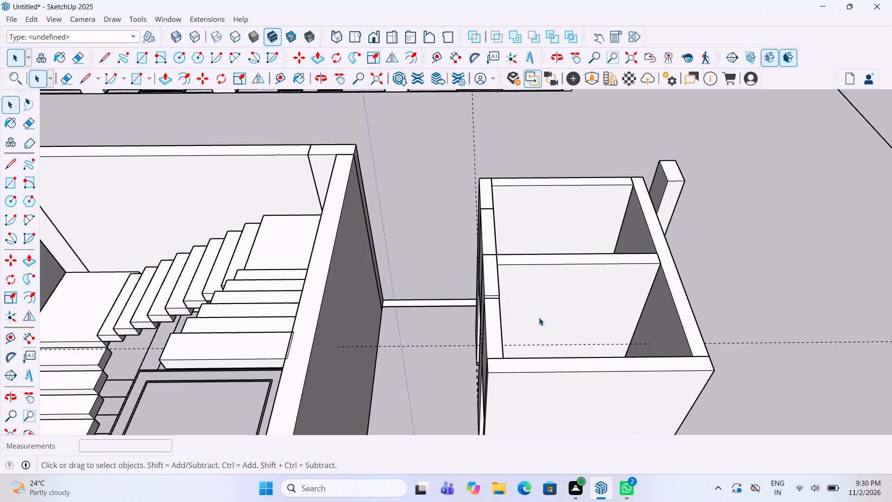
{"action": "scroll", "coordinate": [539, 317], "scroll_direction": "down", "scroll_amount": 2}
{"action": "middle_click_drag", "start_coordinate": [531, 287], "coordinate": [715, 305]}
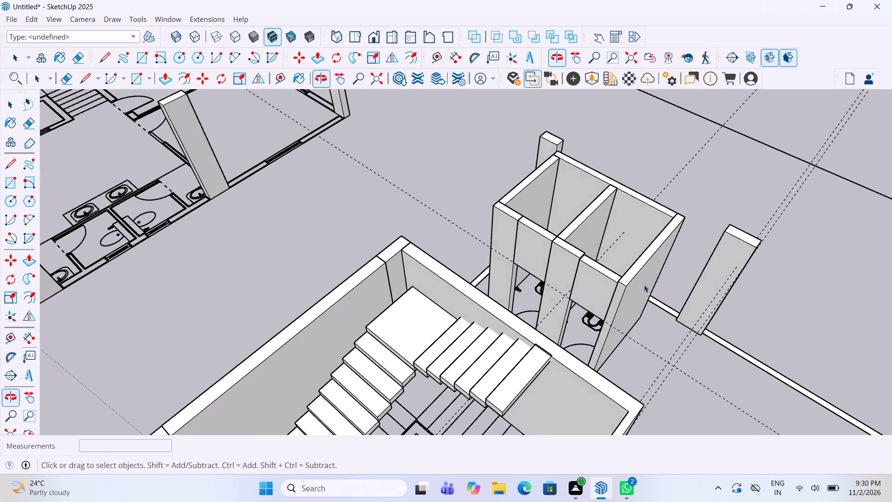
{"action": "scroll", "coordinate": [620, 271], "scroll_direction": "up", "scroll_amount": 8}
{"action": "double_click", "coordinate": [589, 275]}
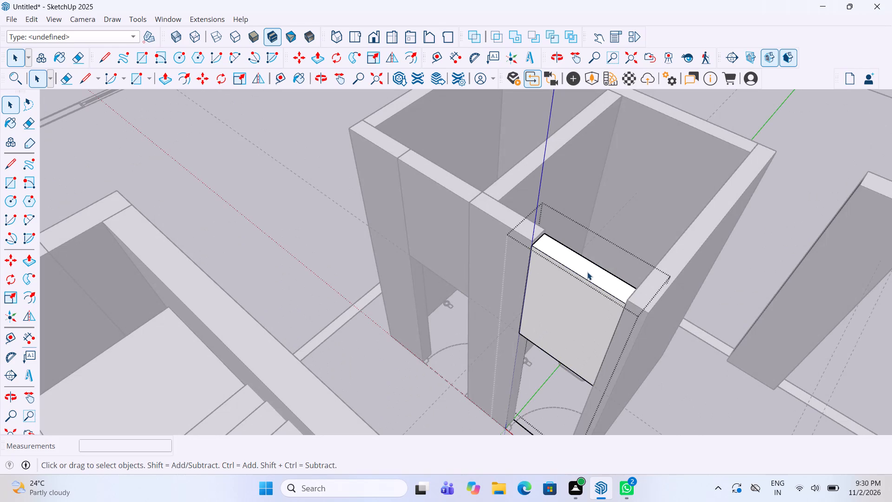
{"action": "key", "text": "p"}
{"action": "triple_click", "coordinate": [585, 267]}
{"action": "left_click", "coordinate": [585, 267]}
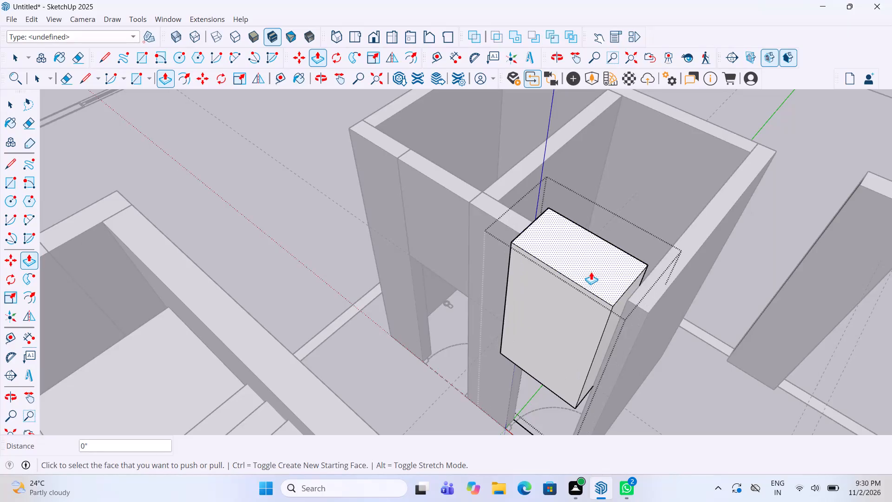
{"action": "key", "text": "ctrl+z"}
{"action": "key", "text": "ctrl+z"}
Raise the wall panel over the near cubicle's door flush with the tops of the adjoining walls and close its group.
{"action": "left_click", "coordinate": [583, 267]}
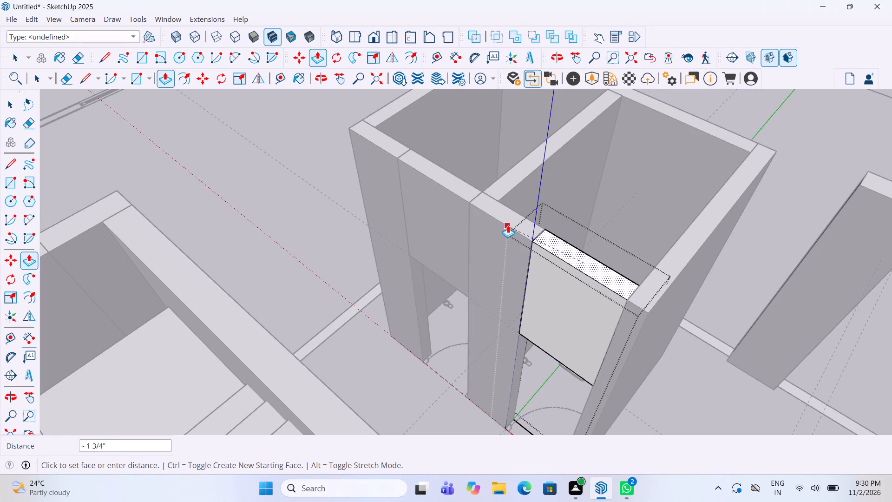
{"action": "left_click", "coordinate": [508, 225]}
{"action": "left_click", "coordinate": [556, 240]}
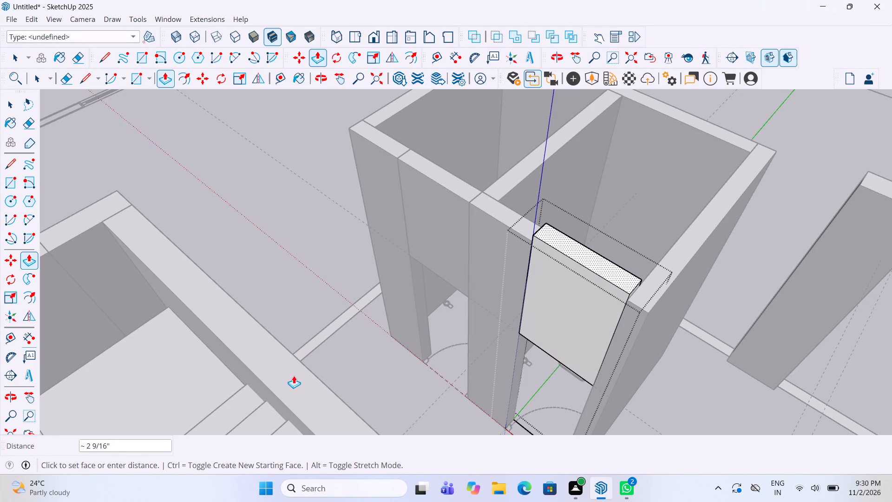
{"action": "left_click", "coordinate": [289, 385]}
{"action": "scroll", "coordinate": [495, 337], "scroll_direction": "down", "scroll_amount": 2}
{"action": "middle_click_drag", "start_coordinate": [497, 331], "coordinate": [491, 327]}
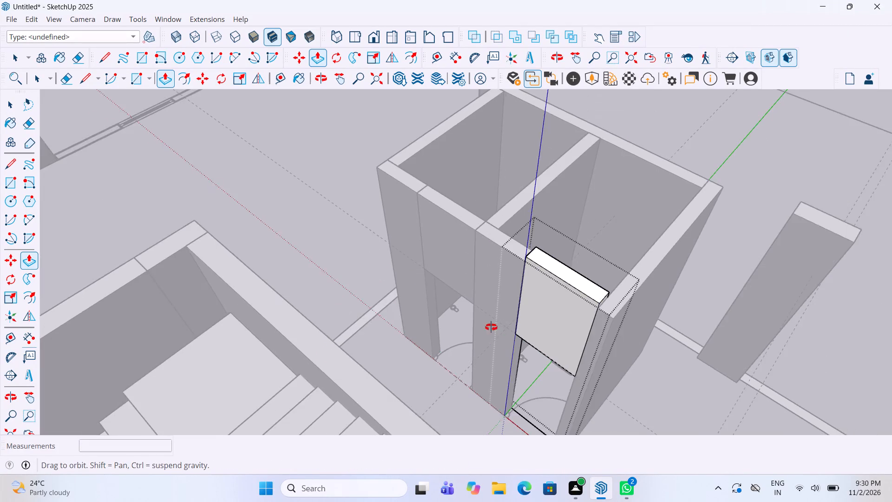
{"action": "middle_click_drag", "start_coordinate": [491, 327], "coordinate": [354, 297]}
{"action": "left_click", "coordinate": [448, 265]}
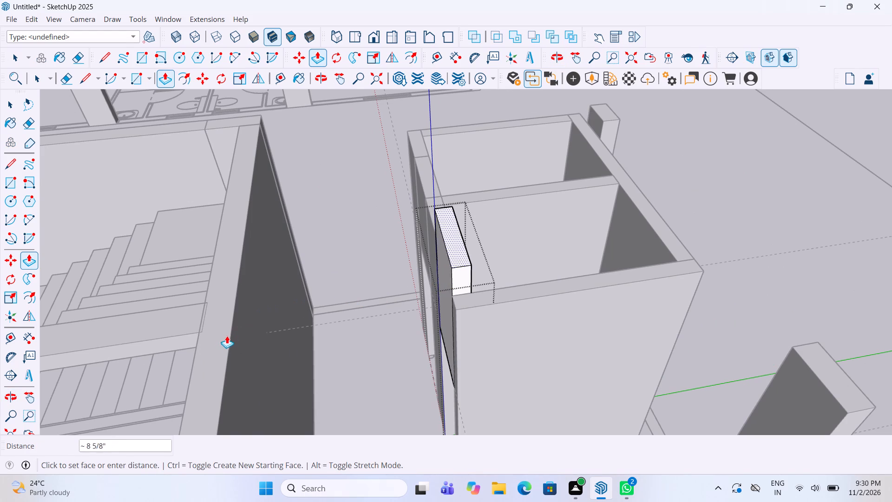
{"action": "left_click", "coordinate": [222, 343]}
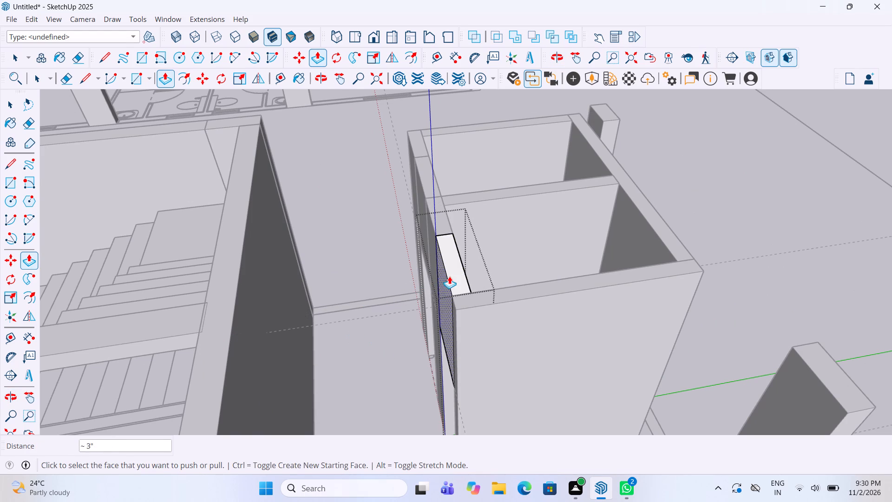
{"action": "left_click", "coordinate": [453, 274]}
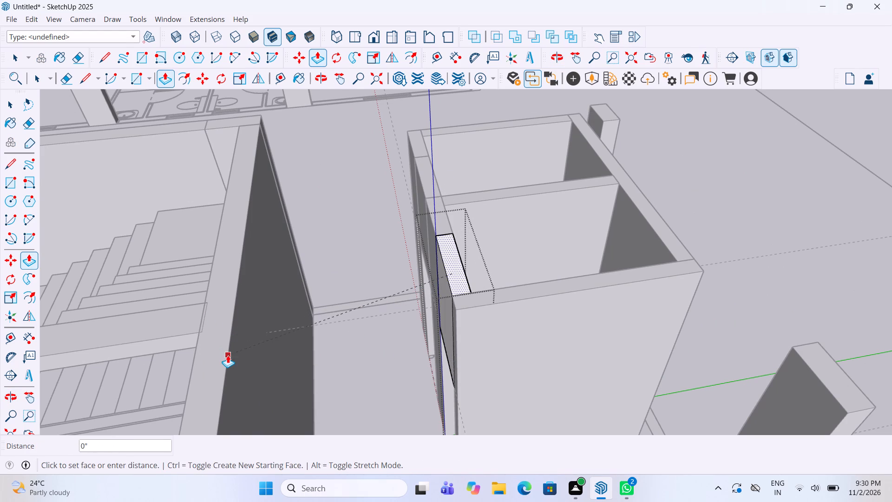
{"action": "left_click", "coordinate": [228, 355]}
{"action": "key", "text": "space"}
{"action": "left_click", "coordinate": [823, 271]}
Check the height of the near cubicle's outer wall from its bottom corner to its top with the Dimension tool.
{"action": "scroll", "coordinate": [800, 258], "scroll_direction": "down", "scroll_amount": 5}
{"action": "middle_click_drag", "start_coordinate": [588, 293], "coordinate": [584, 284]}
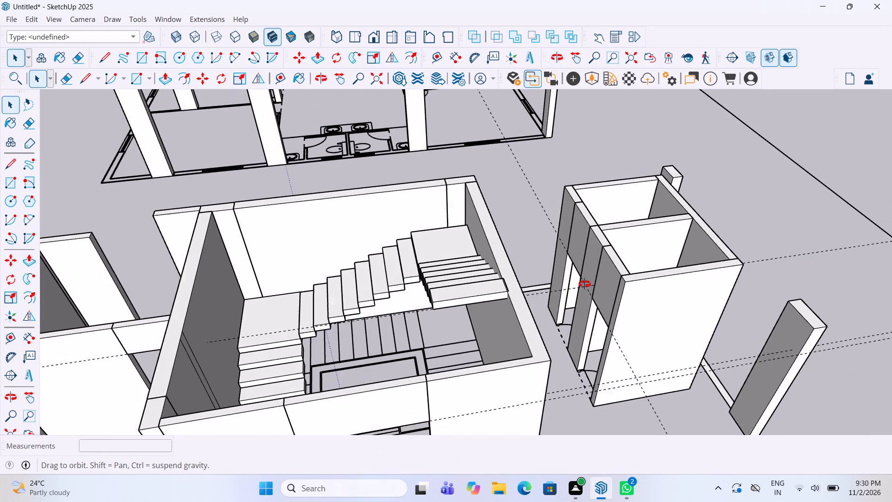
{"action": "middle_click_drag", "start_coordinate": [584, 284], "coordinate": [584, 280]}
{"action": "scroll", "coordinate": [630, 287], "scroll_direction": "up", "scroll_amount": 1}
{"action": "middle_click_drag", "start_coordinate": [616, 283], "coordinate": [480, 263]}
{"action": "middle_click", "coordinate": [381, 274]}
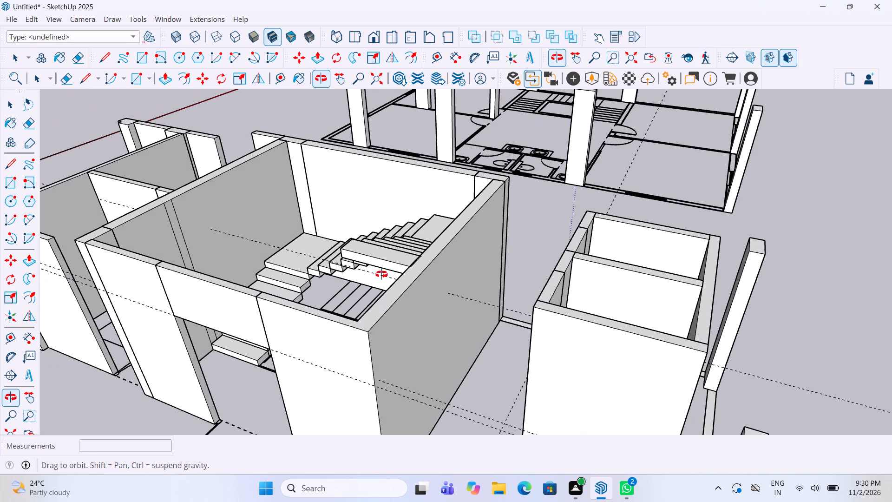
{"action": "left_click", "coordinate": [35, 330]}
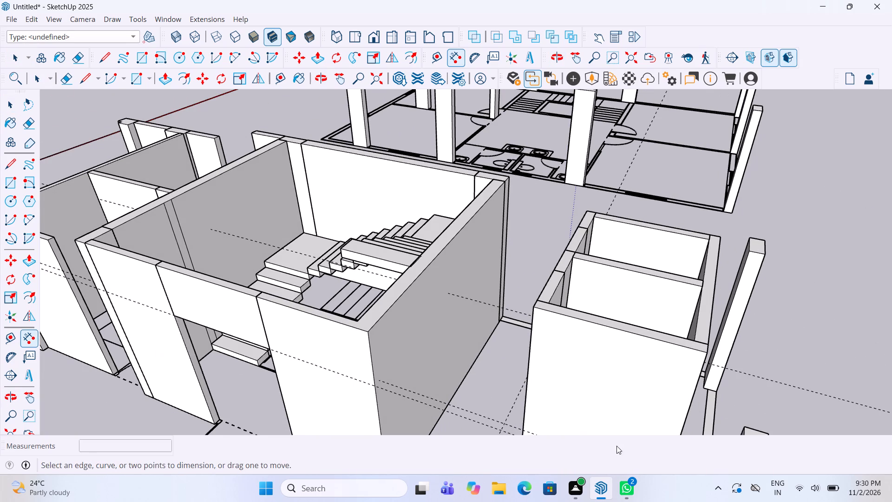
{"action": "scroll", "coordinate": [639, 301], "scroll_direction": "down", "scroll_amount": 4}
{"action": "scroll", "coordinate": [572, 410], "scroll_direction": "up", "scroll_amount": 3}
{"action": "left_click", "coordinate": [551, 427]}
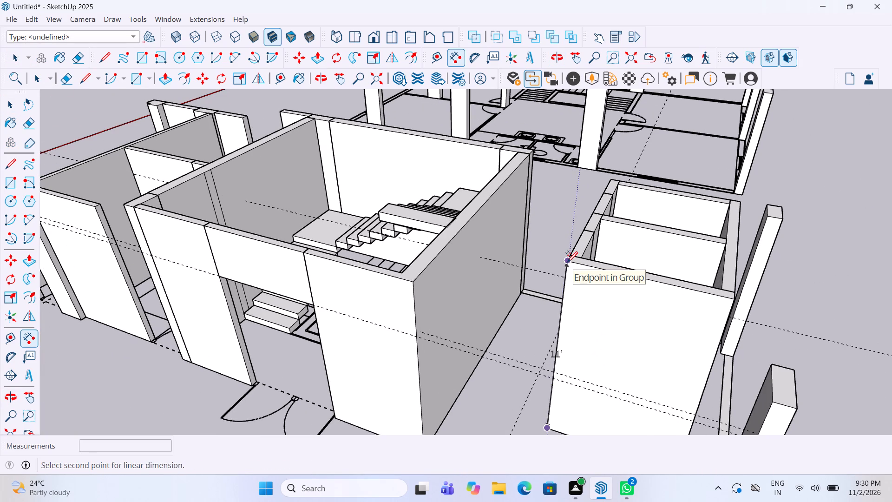
{"action": "key", "text": "space"}
{"action": "left_click", "coordinate": [823, 303]}
Raise the column on the low side wall nearest the front of the toilet cubicles by 1' and close its group.
{"action": "scroll", "coordinate": [566, 262], "scroll_direction": "down", "scroll_amount": 4}
{"action": "middle_click_drag", "start_coordinate": [573, 265], "coordinate": [636, 325]}
{"action": "scroll", "coordinate": [708, 340], "scroll_direction": "up", "scroll_amount": 1}
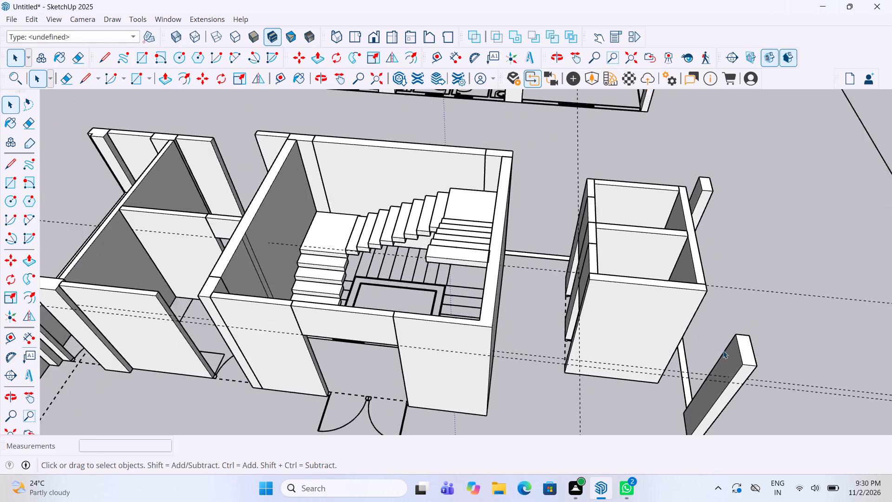
{"action": "scroll", "coordinate": [723, 350], "scroll_direction": "up", "scroll_amount": 2}
{"action": "left_click", "coordinate": [731, 368]}
{"action": "left_click", "coordinate": [731, 368]}
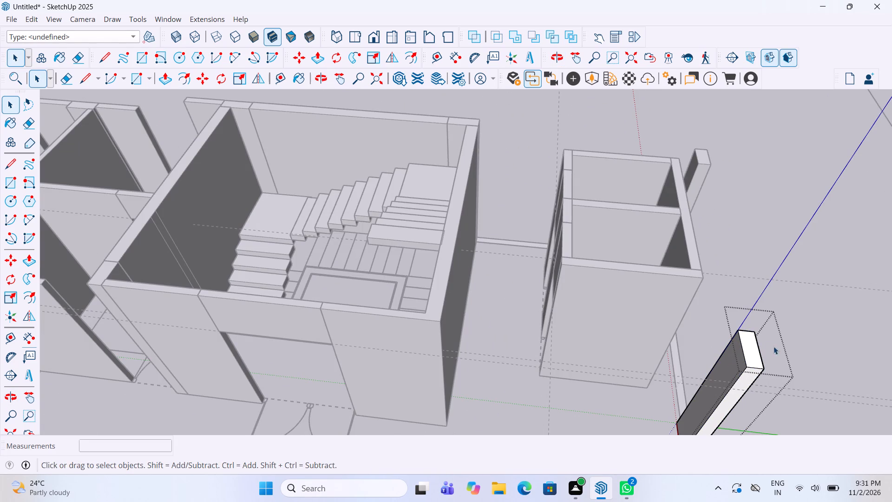
{"action": "key", "text": "p"}
{"action": "left_click", "coordinate": [747, 348]}
{"action": "left_click", "coordinate": [684, 268]}
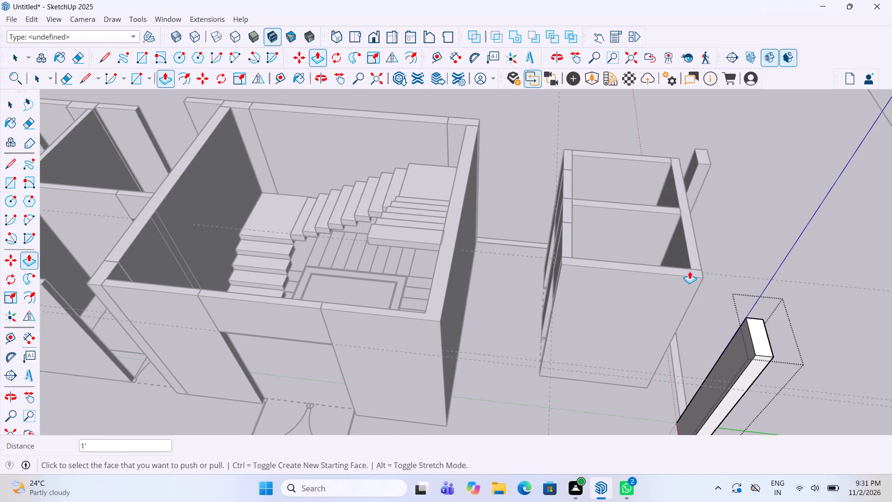
{"action": "key", "text": "space"}
{"action": "left_click", "coordinate": [783, 260]}
Raise the column standing behind the toilet cubicles by the same 1' and close its group.
{"action": "scroll", "coordinate": [650, 329], "scroll_direction": "down", "scroll_amount": 4}
{"action": "scroll", "coordinate": [688, 213], "scroll_direction": "up", "scroll_amount": 4}
{"action": "double_click", "coordinate": [690, 212]}
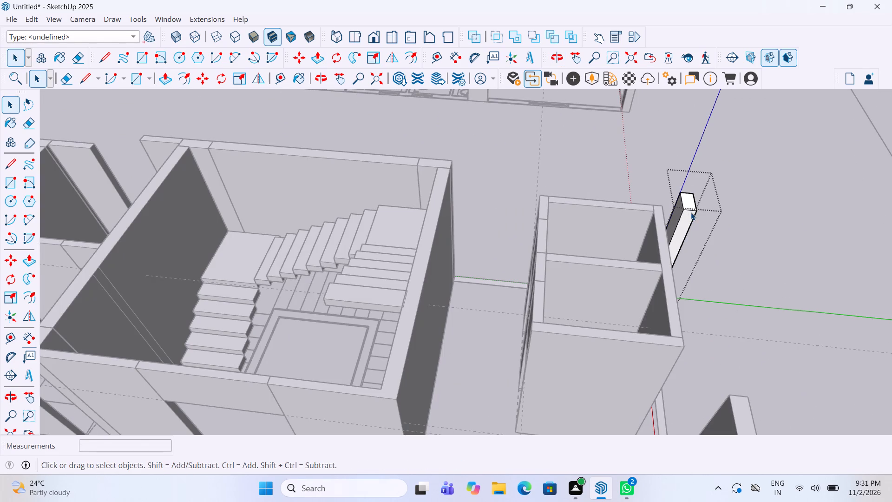
{"action": "key", "text": "p"}
{"action": "double_click", "coordinate": [689, 202]}
{"action": "key", "text": "space"}
{"action": "left_click", "coordinate": [749, 257]}
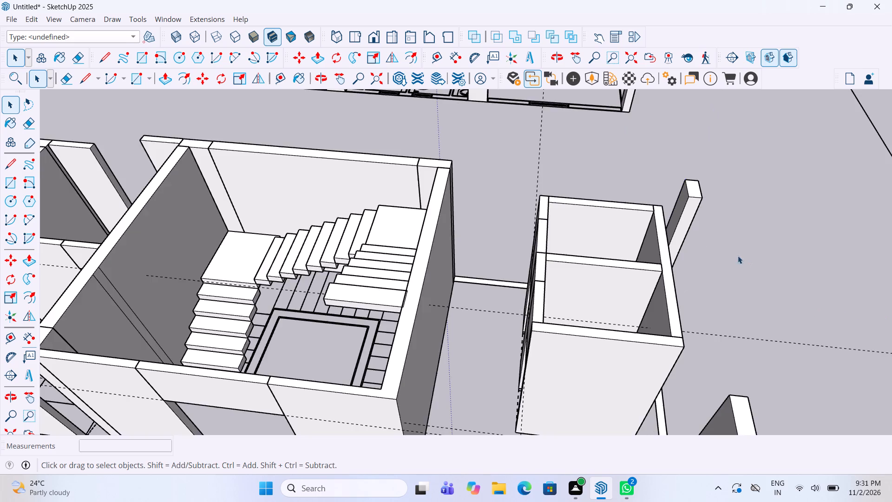
Raise the corner column where the low side wall meets the low front wall by the same 1' and close its group.
{"action": "scroll", "coordinate": [663, 232], "scroll_direction": "down", "scroll_amount": 13}
{"action": "scroll", "coordinate": [689, 331], "scroll_direction": "up", "scroll_amount": 9}
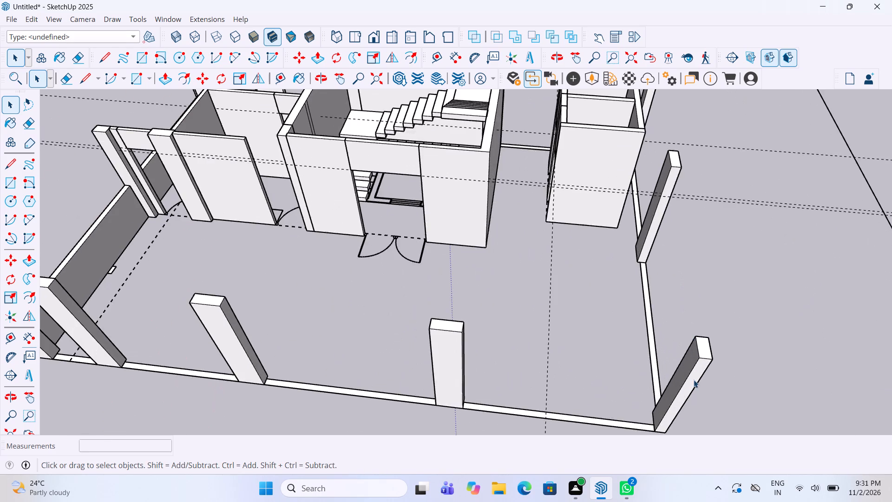
{"action": "double_click", "coordinate": [695, 380]}
{"action": "scroll", "coordinate": [705, 363], "scroll_direction": "up", "scroll_amount": 3}
{"action": "key", "text": "p"}
{"action": "double_click", "coordinate": [706, 345]}
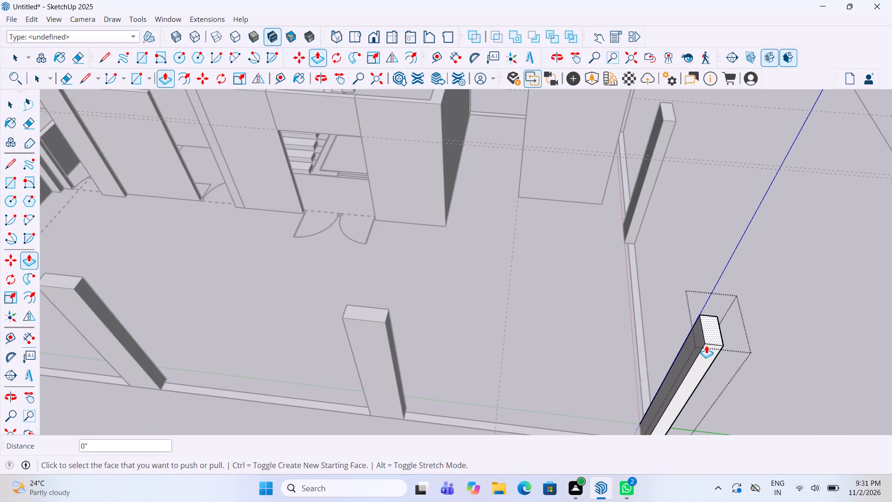
{"action": "key", "text": "space"}
{"action": "left_click", "coordinate": [778, 333]}
Raise the front-wall column next to that corner column by the same 1' with Push/Pull.
{"action": "triple_click", "coordinate": [380, 365]}
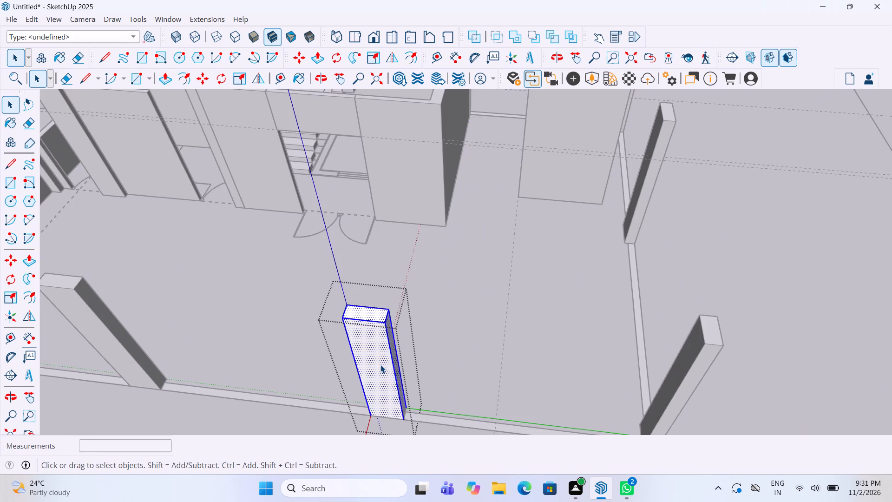
{"action": "key", "text": "p"}
{"action": "double_click", "coordinate": [374, 310]}
{"action": "key", "text": "space"}
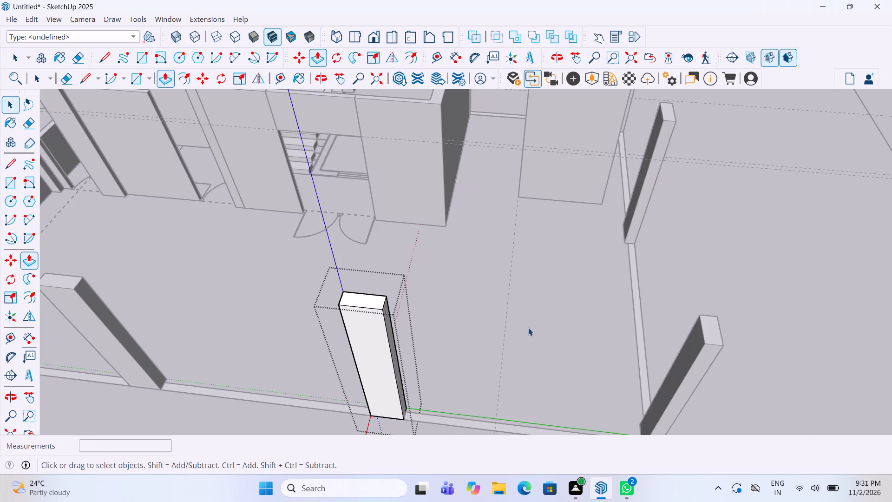
{"action": "left_click", "coordinate": [528, 328]}
Raise the following column along the low front wall, farther from the cubicles, by the same 1' and close its group.
{"action": "scroll", "coordinate": [643, 319], "scroll_direction": "down", "scroll_amount": 3}
{"action": "scroll", "coordinate": [287, 318], "scroll_direction": "up", "scroll_amount": 2}
{"action": "double_click", "coordinate": [238, 322]}
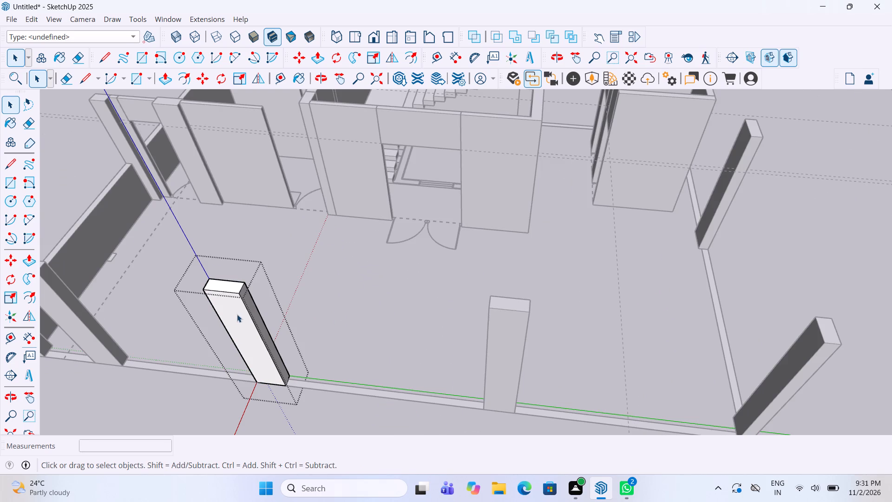
{"action": "key", "text": "p"}
{"action": "double_click", "coordinate": [233, 285]}
{"action": "key", "text": "space"}
{"action": "left_click", "coordinate": [636, 345]}
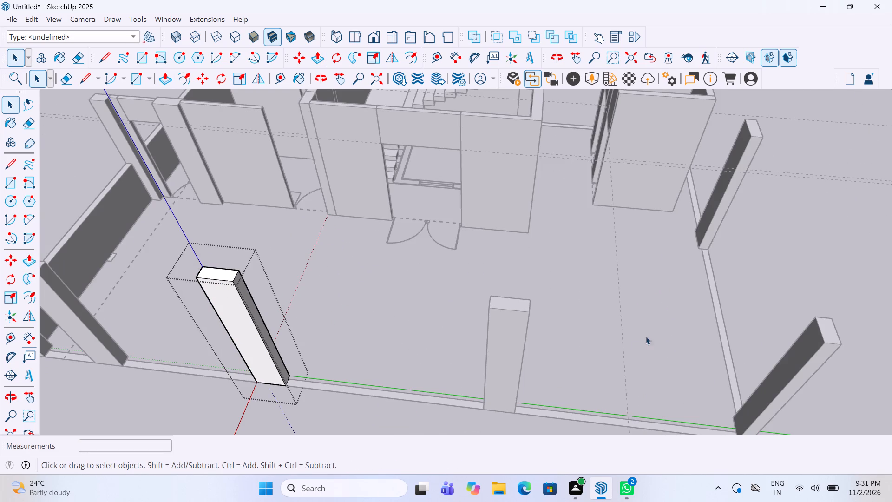
Raise the front-wall column beside the far corner column by the same 1' and close its group.
{"action": "scroll", "coordinate": [716, 292], "scroll_direction": "down", "scroll_amount": 9}
{"action": "scroll", "coordinate": [521, 314], "scroll_direction": "up", "scroll_amount": 4}
{"action": "scroll", "coordinate": [342, 290], "scroll_direction": "up", "scroll_amount": 5}
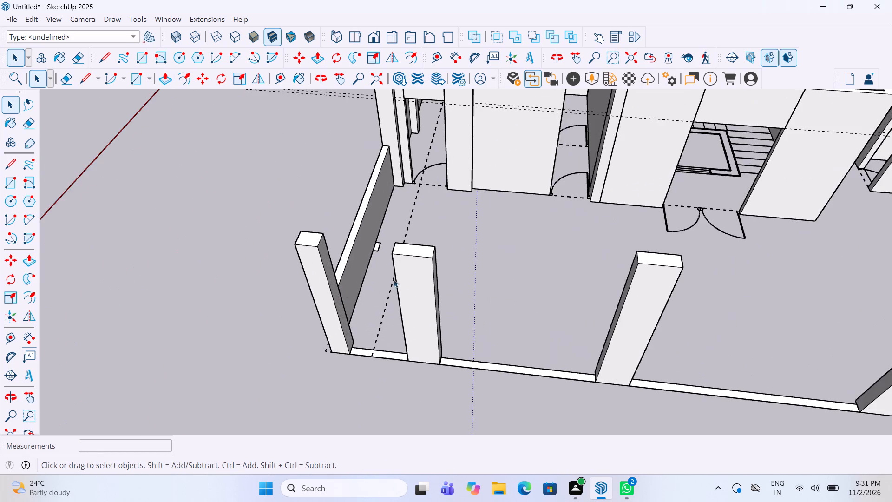
{"action": "double_click", "coordinate": [408, 281]}
{"action": "key", "text": "p"}
{"action": "triple_click", "coordinate": [416, 252]}
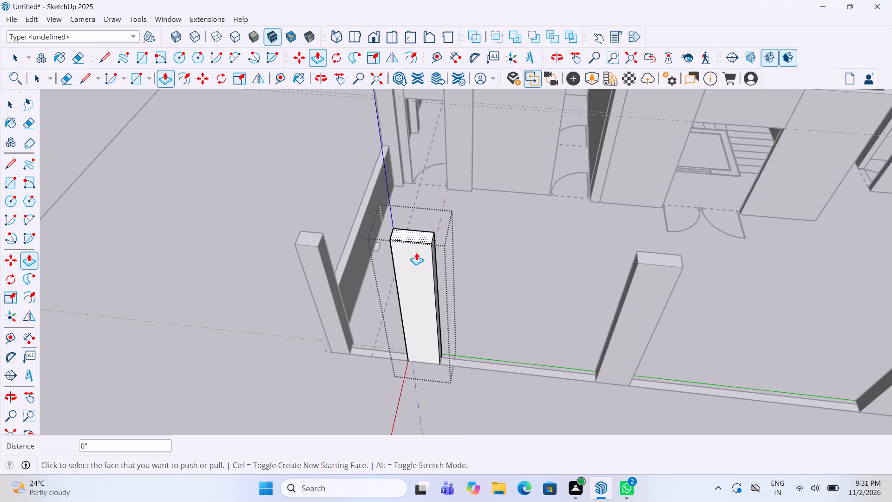
{"action": "key", "text": "space"}
{"action": "left_click", "coordinate": [472, 271]}
Raise the far corner column of the low front wall level with the adjacent raised column and close its group.
{"action": "double_click", "coordinate": [319, 313]}
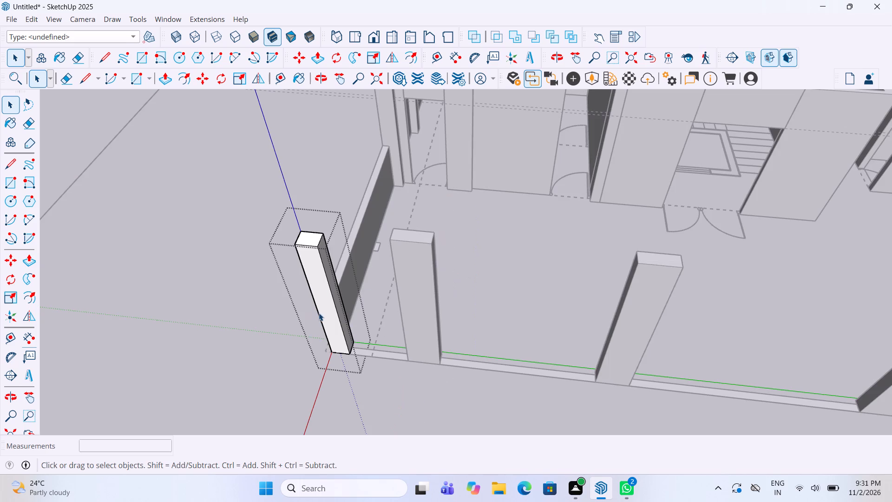
{"action": "key", "text": "p"}
{"action": "double_click", "coordinate": [318, 237]}
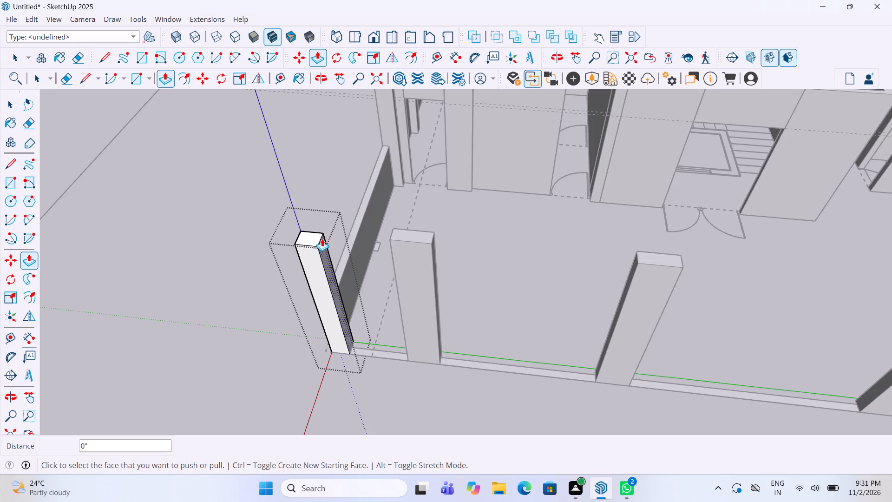
{"action": "left_click", "coordinate": [313, 238]}
{"action": "left_click", "coordinate": [399, 234]}
{"action": "key", "text": "space"}
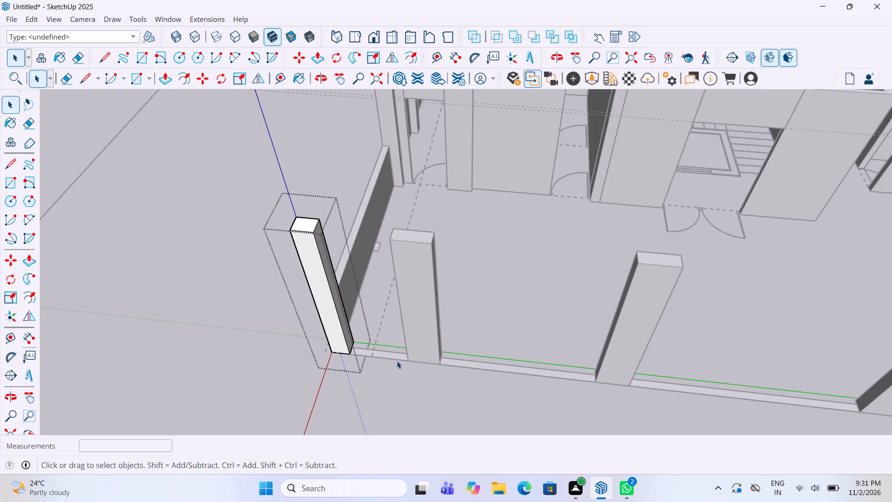
{"action": "left_click", "coordinate": [397, 363]}
Raise the column midway along the low end wall by 1', level with the raised corner column, and close its group.
{"action": "scroll", "coordinate": [405, 385], "scroll_direction": "down", "scroll_amount": 5}
{"action": "middle_click_drag", "start_coordinate": [233, 291], "coordinate": [679, 329]}
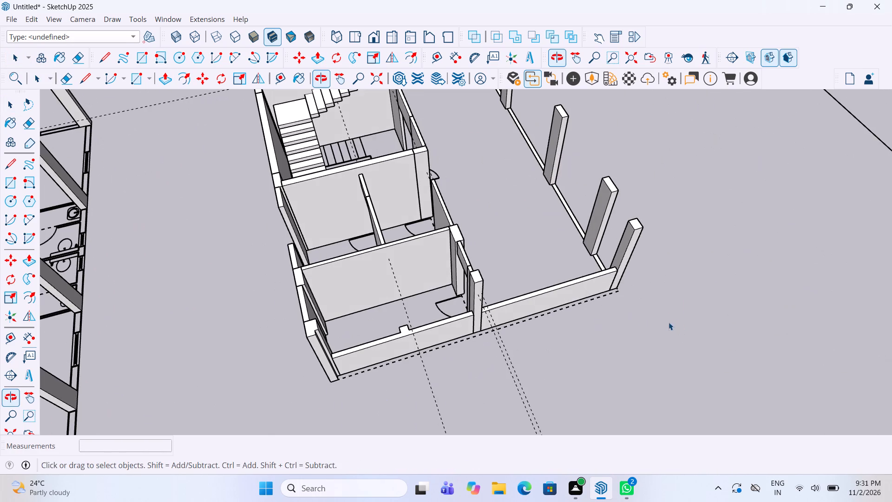
{"action": "scroll", "coordinate": [467, 291], "scroll_direction": "up", "scroll_amount": 6}
{"action": "double_click", "coordinate": [484, 282]}
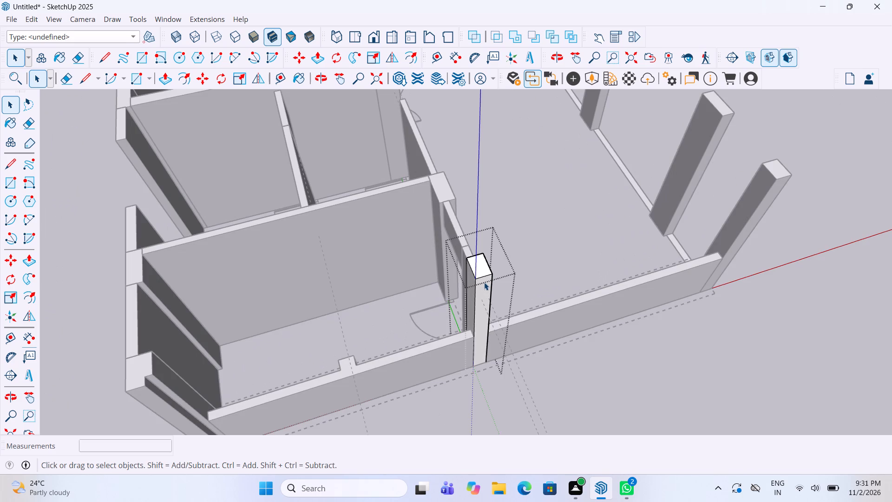
{"action": "key", "text": "p"}
{"action": "left_click", "coordinate": [481, 266]}
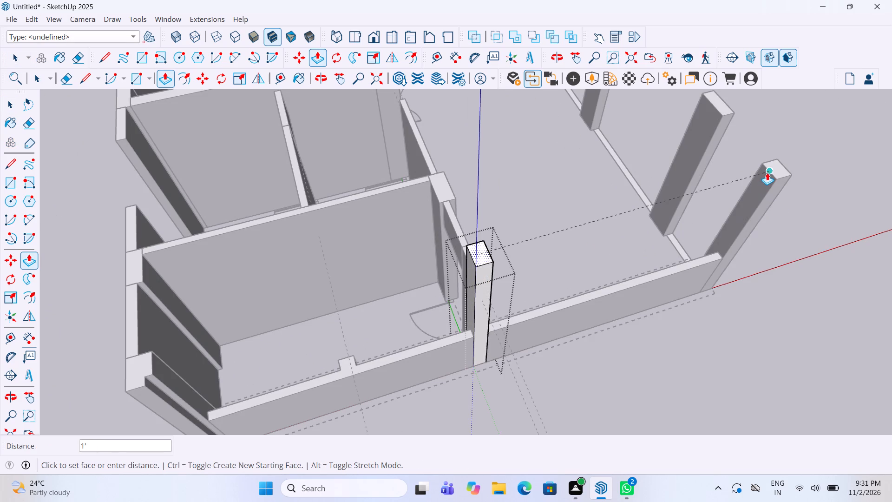
{"action": "left_click", "coordinate": [772, 172]}
{"action": "key", "text": "space"}
{"action": "left_click", "coordinate": [616, 363]}
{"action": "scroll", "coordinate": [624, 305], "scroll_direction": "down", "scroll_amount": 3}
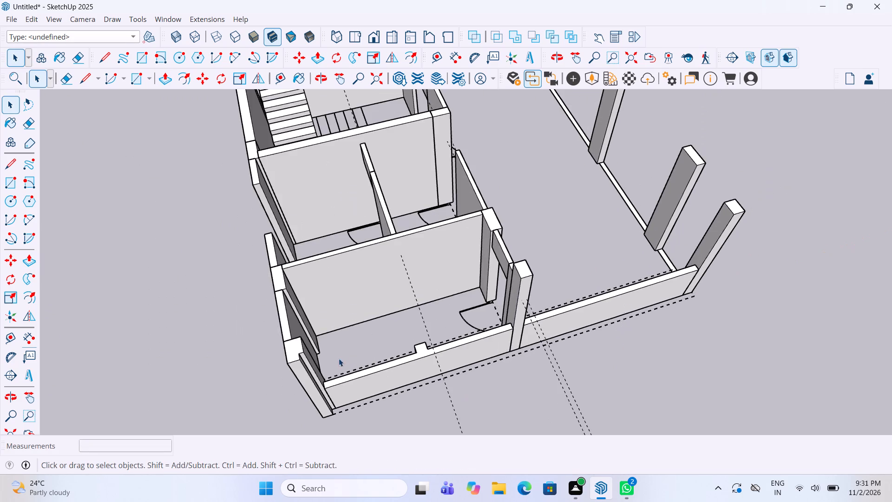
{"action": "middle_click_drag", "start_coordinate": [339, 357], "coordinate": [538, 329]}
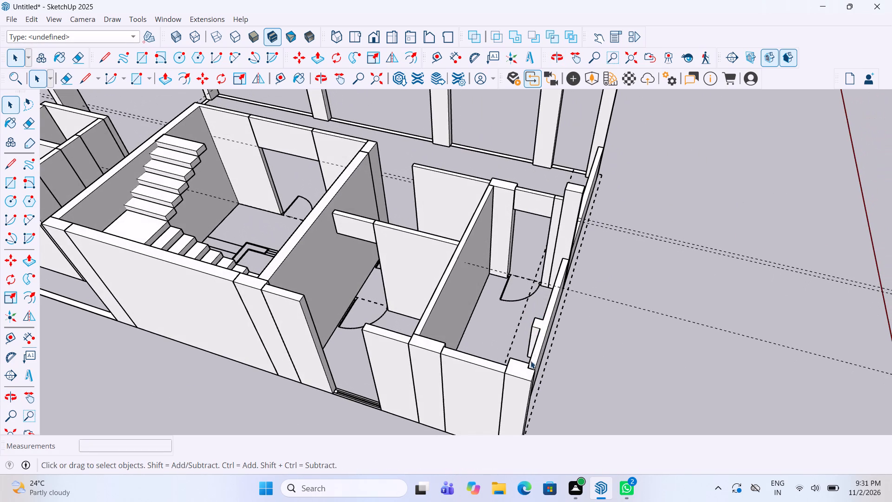
Raise the near outer corner column beyond the staircase room level with the staircase's top step and close its group.
{"action": "scroll", "coordinate": [530, 362], "scroll_direction": "up", "scroll_amount": 5}
{"action": "double_click", "coordinate": [515, 371]}
{"action": "key", "text": "p"}
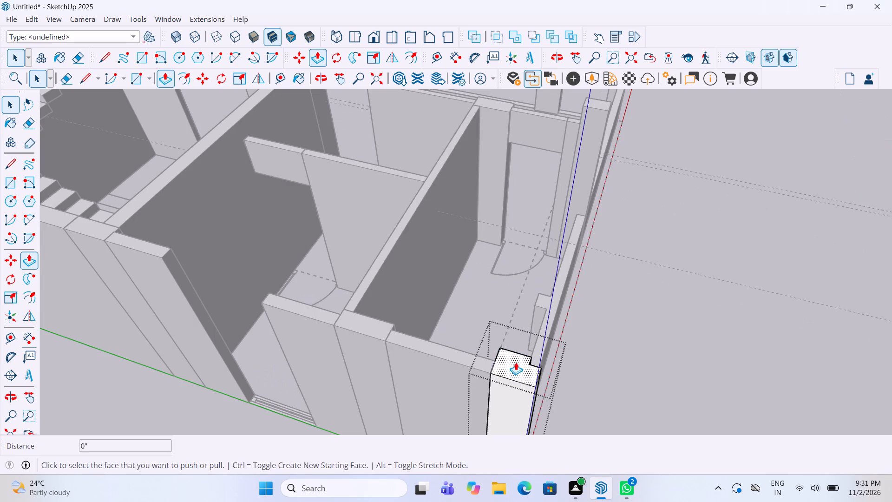
{"action": "left_click", "coordinate": [518, 363]}
{"action": "scroll", "coordinate": [517, 352], "scroll_direction": "down", "scroll_amount": 4}
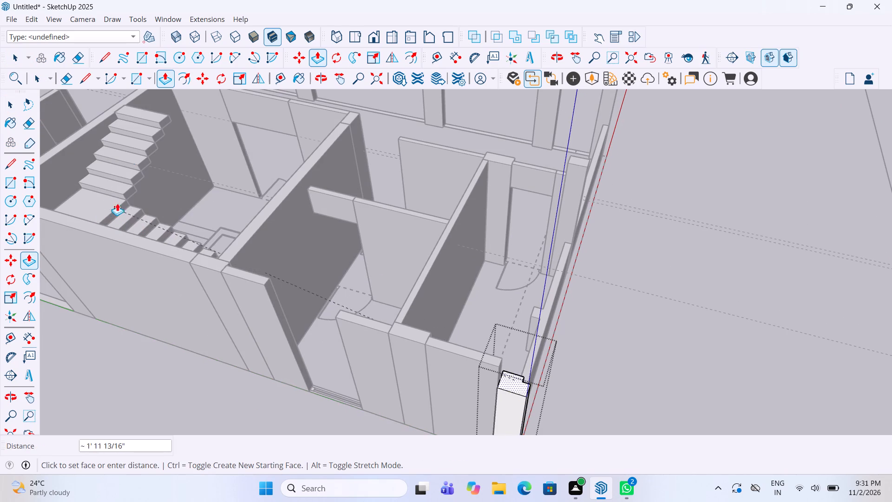
{"action": "left_click", "coordinate": [143, 112]}
{"action": "key", "text": "space"}
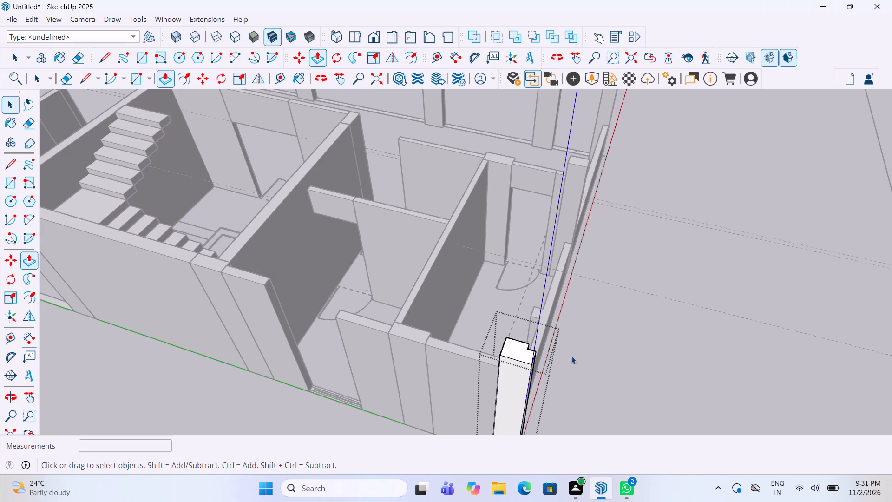
{"action": "left_click", "coordinate": [735, 391]}
Raise the wall panel adjoining the newly raised corner column by the same distance and close its group.
{"action": "middle_click_drag", "start_coordinate": [351, 301], "coordinate": [432, 290]}
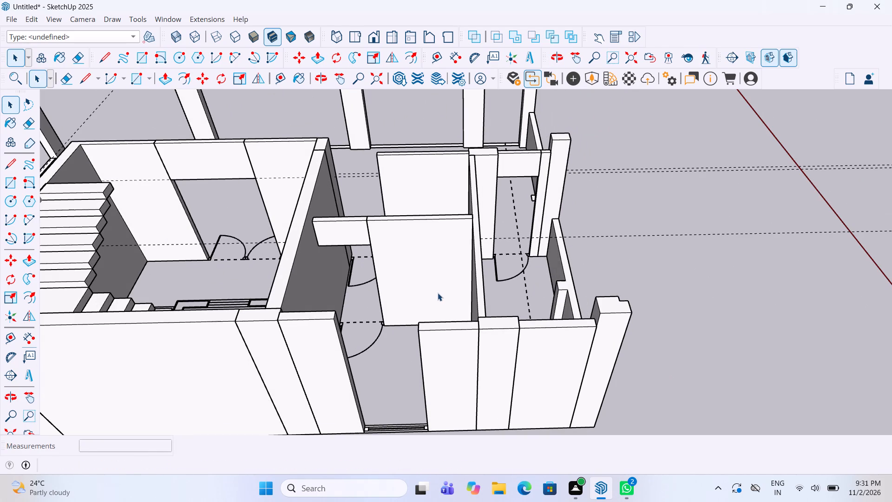
{"action": "scroll", "coordinate": [528, 384], "scroll_direction": "up", "scroll_amount": 2}
{"action": "double_click", "coordinate": [538, 344]}
{"action": "key", "text": "p"}
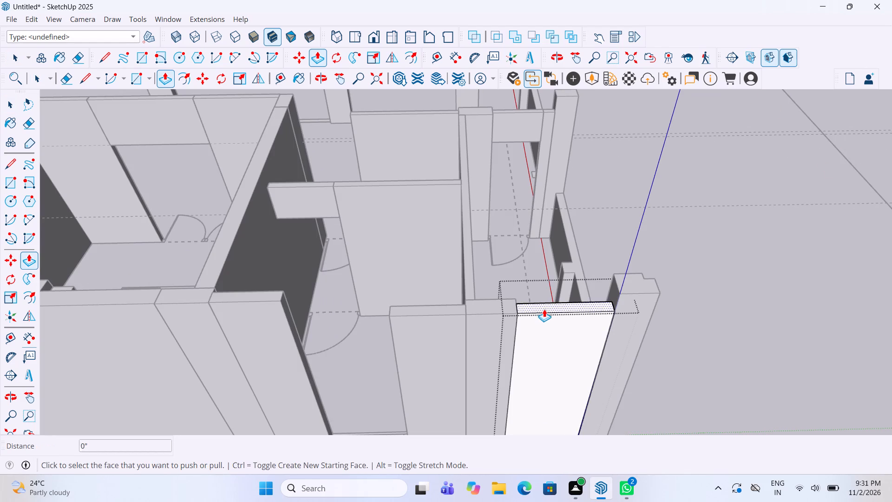
{"action": "double_click", "coordinate": [544, 309]}
{"action": "key", "text": "space"}
{"action": "left_click", "coordinate": [663, 375]}
Raise the column between the two outer wall panels, where the partition wall meets, by the same distance and close its group.
{"action": "double_click", "coordinate": [480, 335]}
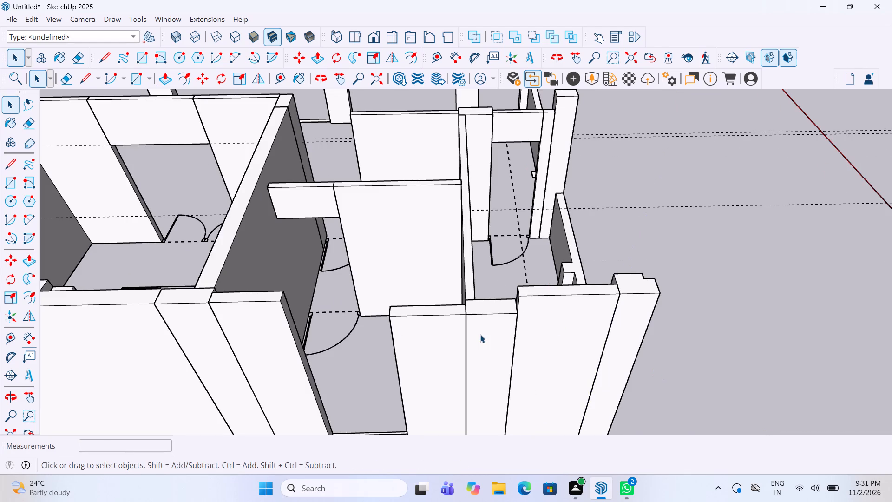
{"action": "key", "text": "p"}
{"action": "double_click", "coordinate": [492, 307]}
{"action": "key", "text": "space"}
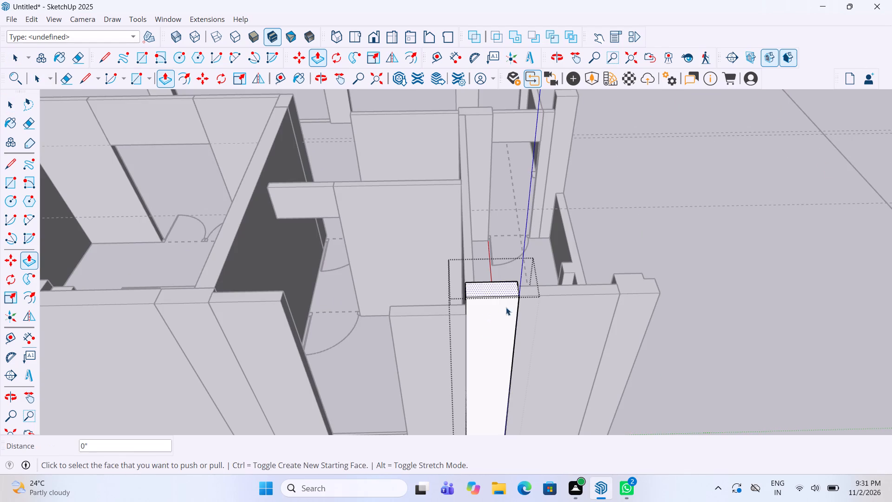
{"action": "left_click", "coordinate": [750, 256]}
Raise the outer wall panel between that column and the opening by the same distance and close its group.
{"action": "left_click", "coordinate": [378, 357]}
{"action": "left_click", "coordinate": [468, 358]}
{"action": "double_click", "coordinate": [456, 357]}
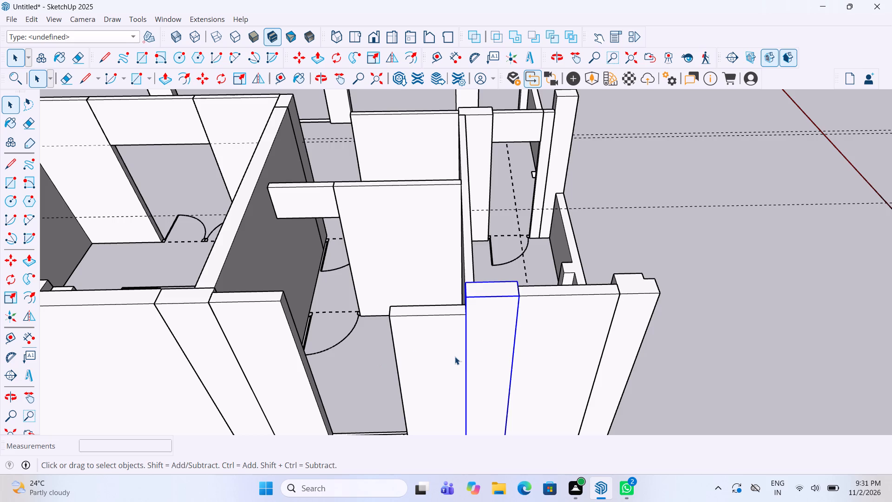
{"action": "key", "text": "p"}
{"action": "left_click", "coordinate": [441, 310]}
{"action": "left_click", "coordinate": [441, 310]}
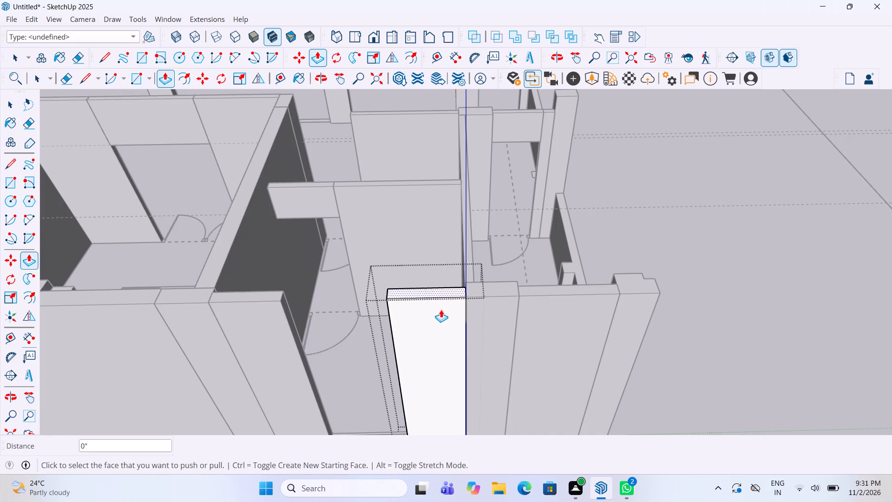
{"action": "key", "text": "space"}
{"action": "scroll", "coordinate": [443, 291], "scroll_direction": "up", "scroll_amount": 8}
{"action": "middle_click_drag", "start_coordinate": [443, 291], "coordinate": [528, 293]}
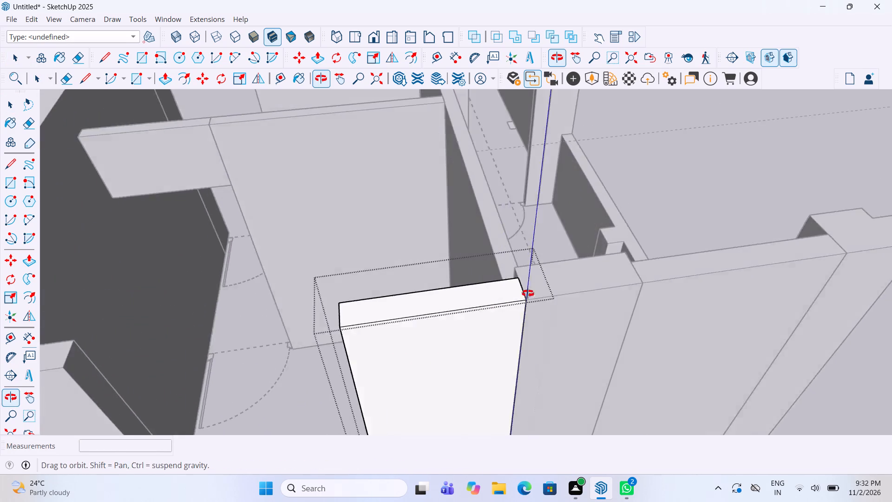
{"action": "middle_click_drag", "start_coordinate": [528, 293], "coordinate": [538, 293]}
{"action": "left_click", "coordinate": [718, 125]}
Raise the long partition wall behind the outer column level with the raised outer wall panel and close its group.
{"action": "scroll", "coordinate": [637, 216], "scroll_direction": "down", "scroll_amount": 4}
{"action": "middle_click", "coordinate": [520, 238]}
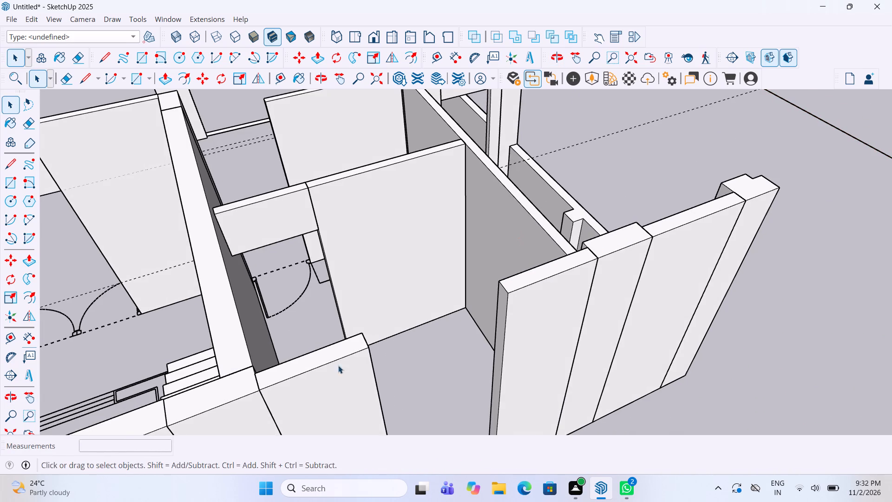
{"action": "scroll", "coordinate": [321, 375], "scroll_direction": "down", "scroll_amount": 3}
{"action": "middle_click_drag", "start_coordinate": [321, 375], "coordinate": [212, 442]}
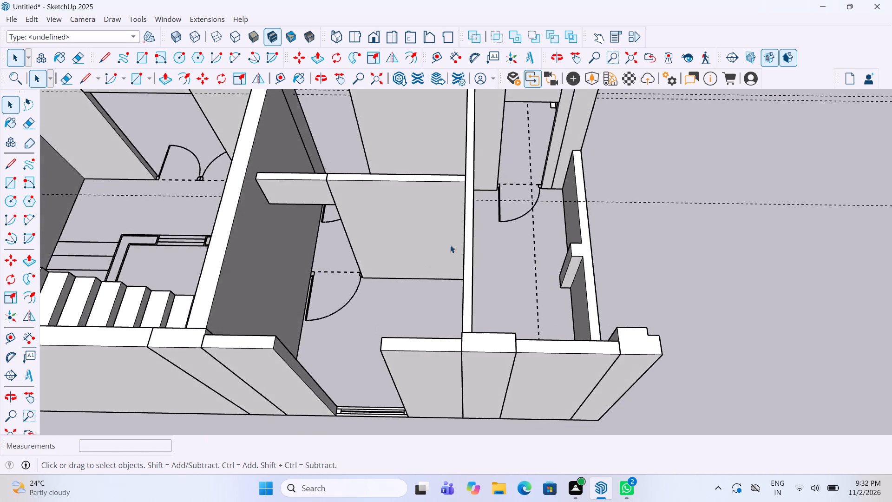
{"action": "scroll", "coordinate": [505, 214], "scroll_direction": "up", "scroll_amount": 2}
{"action": "left_click", "coordinate": [446, 366]}
{"action": "left_click", "coordinate": [446, 366]}
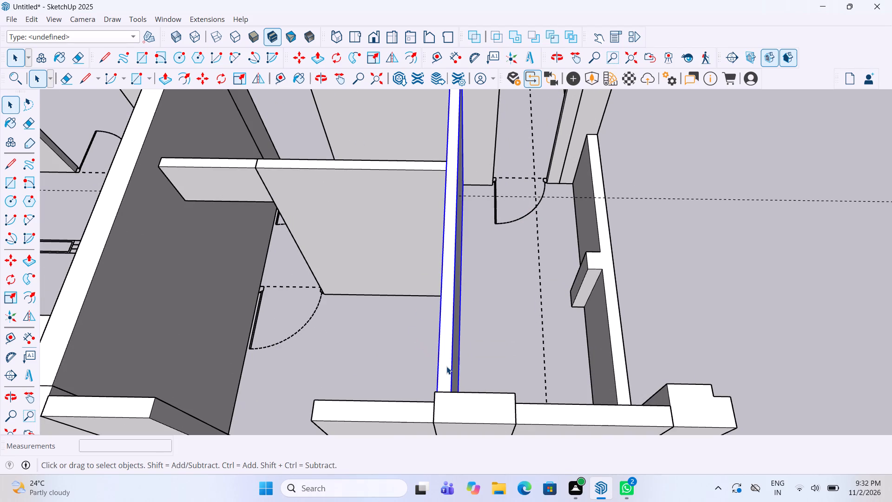
{"action": "double_click", "coordinate": [446, 366]}
{"action": "key", "text": "p"}
{"action": "left_click", "coordinate": [445, 347]}
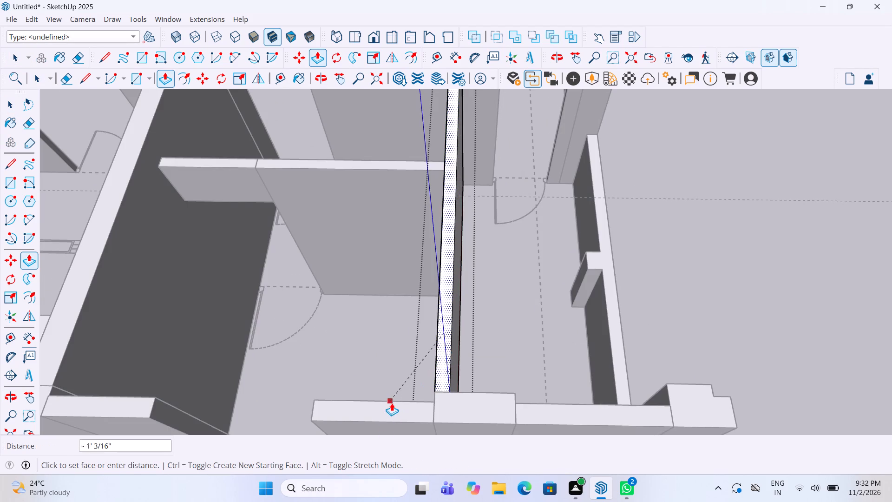
{"action": "left_click", "coordinate": [392, 403]}
{"action": "key", "text": "space"}
{"action": "left_click", "coordinate": [698, 326]}
Raise the cross wall that meets the long partition level with the partition's top and close its group.
{"action": "scroll", "coordinate": [684, 338], "scroll_direction": "down", "scroll_amount": 3}
{"action": "middle_click_drag", "start_coordinate": [319, 227], "coordinate": [518, 161]}
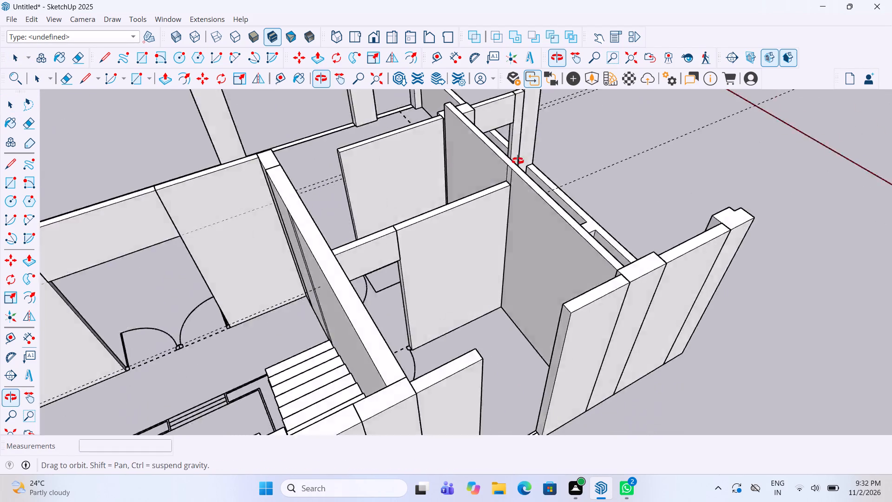
{"action": "middle_click_drag", "start_coordinate": [518, 161], "coordinate": [544, 158]}
{"action": "scroll", "coordinate": [510, 158], "scroll_direction": "up", "scroll_amount": 2}
{"action": "double_click", "coordinate": [440, 226]}
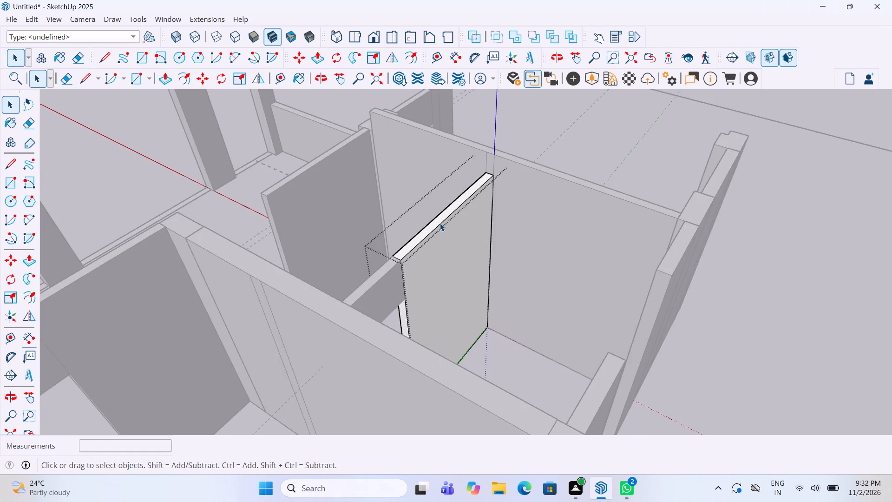
{"action": "key", "text": "p"}
{"action": "left_click", "coordinate": [442, 220]}
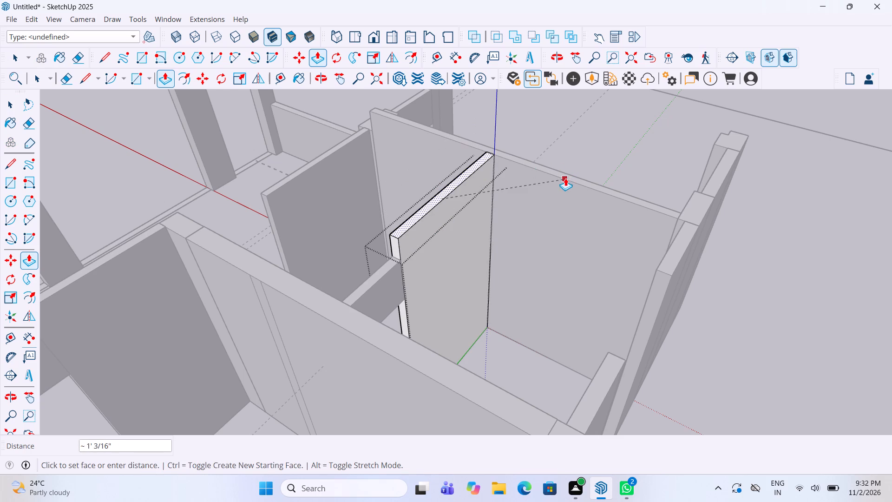
{"action": "left_click", "coordinate": [565, 178]}
{"action": "key", "text": "b"}
{"action": "key", "text": "space"}
{"action": "key", "text": "space"}
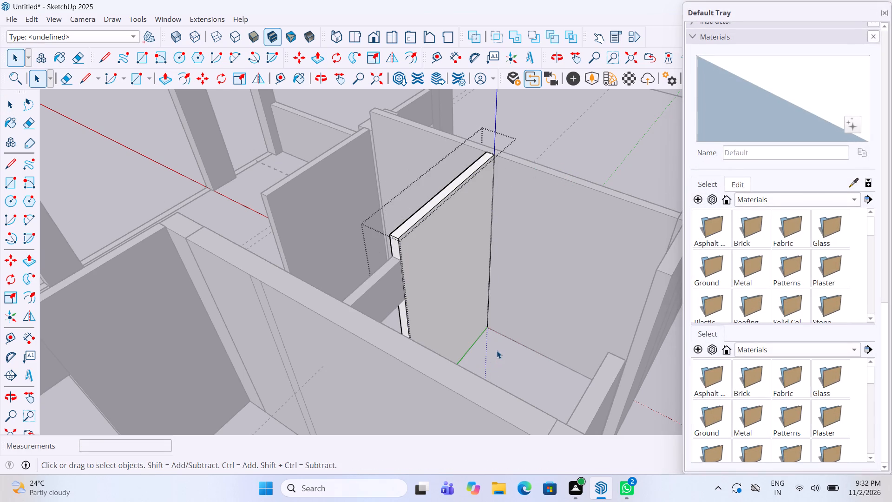
{"action": "left_click", "coordinate": [887, 15]}
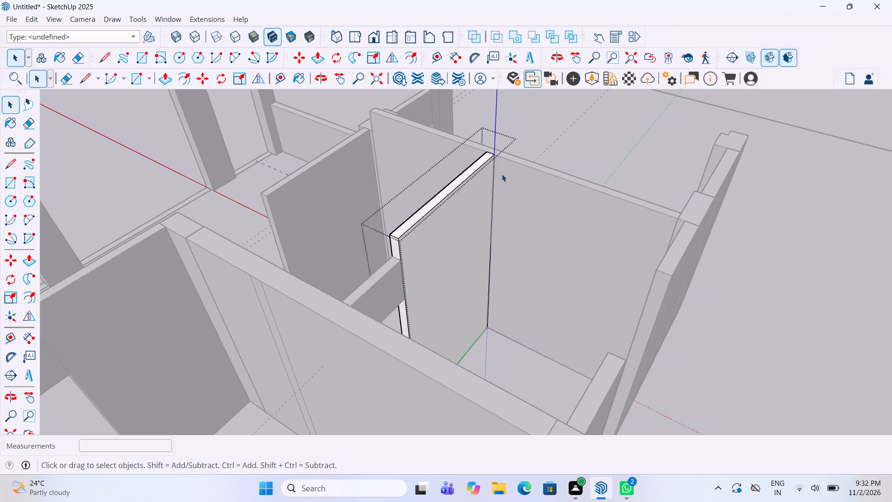
{"action": "left_click", "coordinate": [480, 310]}
{"action": "left_click", "coordinate": [640, 130]}
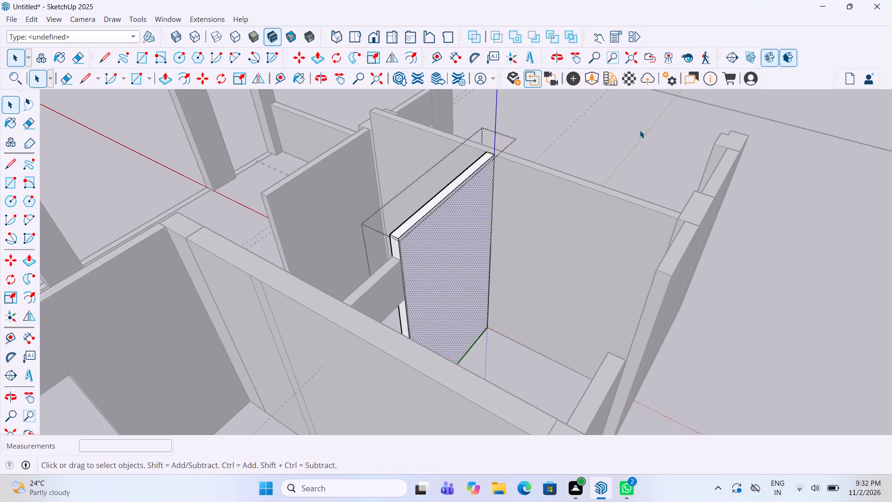
Raise the top of the door lintel beside the cross wall by the same distance and close its group.
{"action": "double_click", "coordinate": [382, 297]}
{"action": "key", "text": "p"}
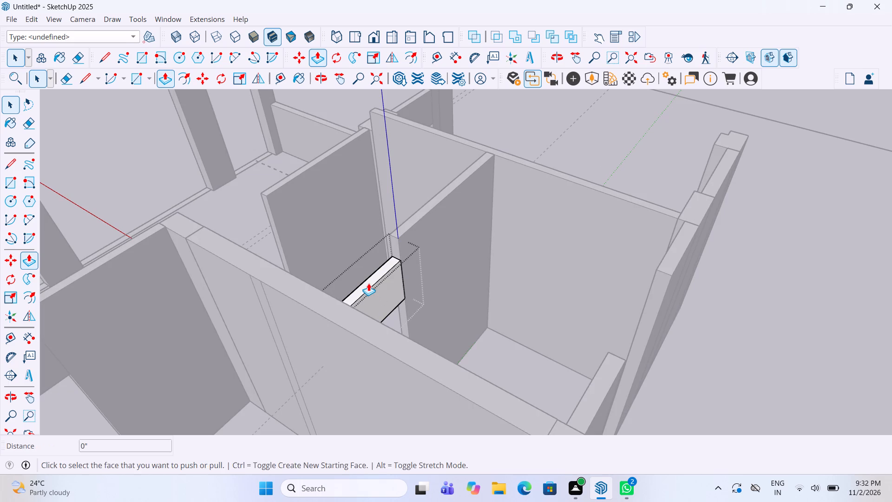
{"action": "triple_click", "coordinate": [368, 283]}
{"action": "key", "text": "space"}
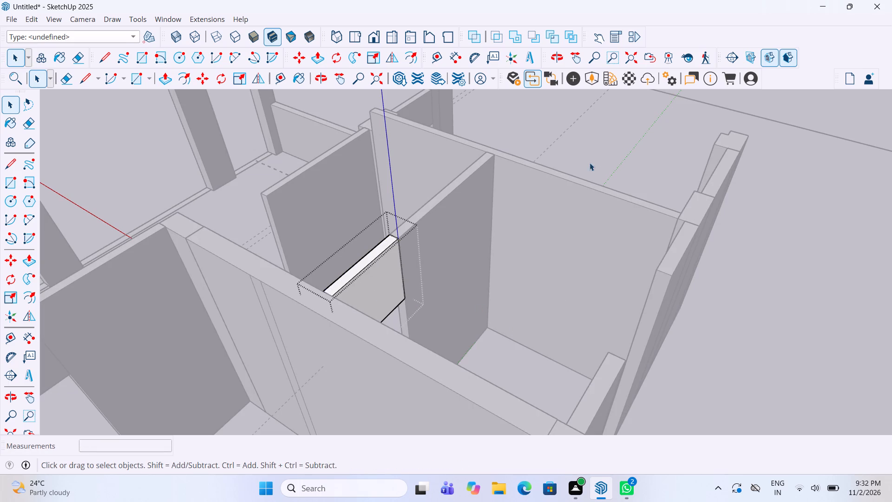
{"action": "left_click", "coordinate": [626, 138]}
Check the height of the corridor-side wall panel between the two door openings, starting from its lower corner.
{"action": "middle_click_drag", "start_coordinate": [630, 201], "coordinate": [398, 267]}
{"action": "scroll", "coordinate": [398, 267], "scroll_direction": "down", "scroll_amount": 5}
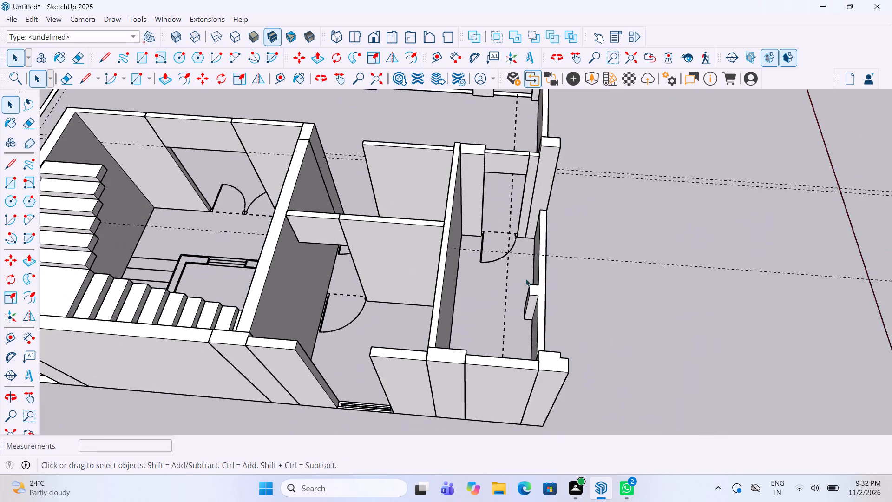
{"action": "scroll", "coordinate": [577, 229], "scroll_direction": "down", "scroll_amount": 2}
{"action": "middle_click_drag", "start_coordinate": [524, 244], "coordinate": [518, 228]}
{"action": "scroll", "coordinate": [531, 130], "scroll_direction": "up", "scroll_amount": 3}
{"action": "scroll", "coordinate": [522, 190], "scroll_direction": "up", "scroll_amount": 2}
{"action": "middle_click_drag", "start_coordinate": [522, 191], "coordinate": [513, 191]}
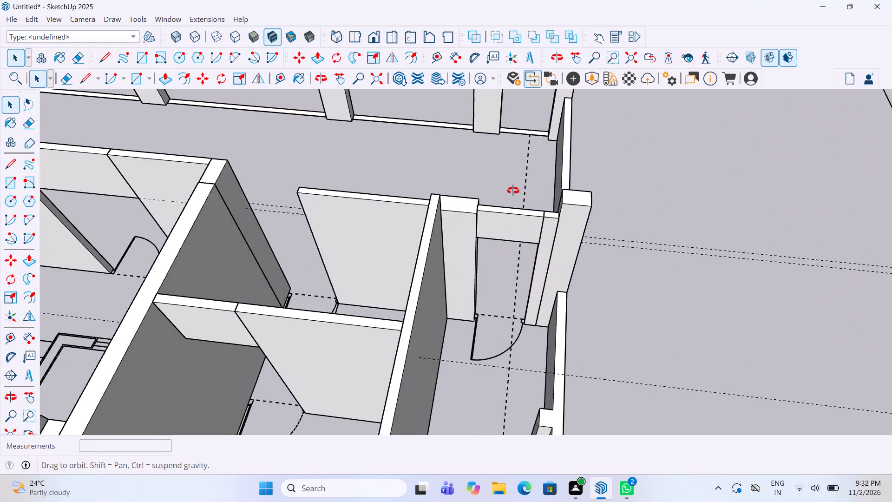
{"action": "middle_click_drag", "start_coordinate": [513, 191], "coordinate": [83, 196]}
{"action": "scroll", "coordinate": [262, 225], "scroll_direction": "down", "scroll_amount": 3}
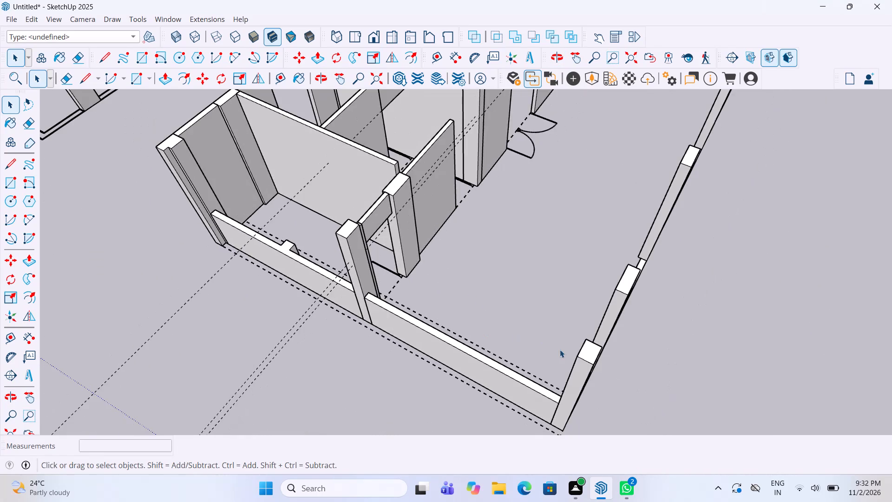
{"action": "middle_click_drag", "start_coordinate": [560, 350], "coordinate": [292, 281]}
{"action": "scroll", "coordinate": [358, 114], "scroll_direction": "up", "scroll_amount": 3}
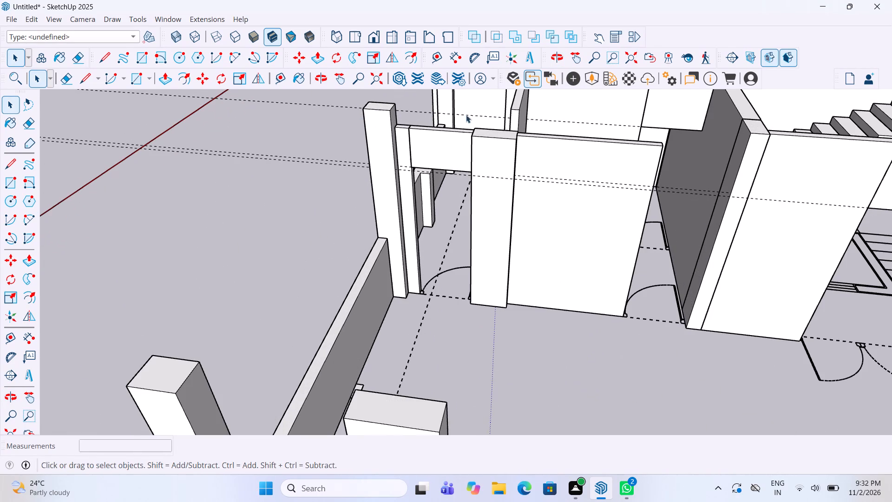
{"action": "left_click", "coordinate": [26, 326]}
{"action": "left_click", "coordinate": [28, 337]}
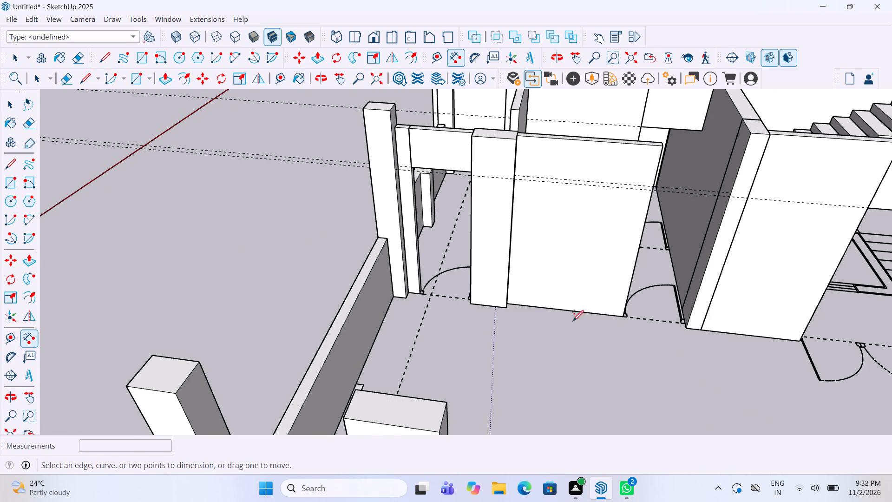
{"action": "left_click", "coordinate": [624, 317]}
{"action": "key", "text": "space"}
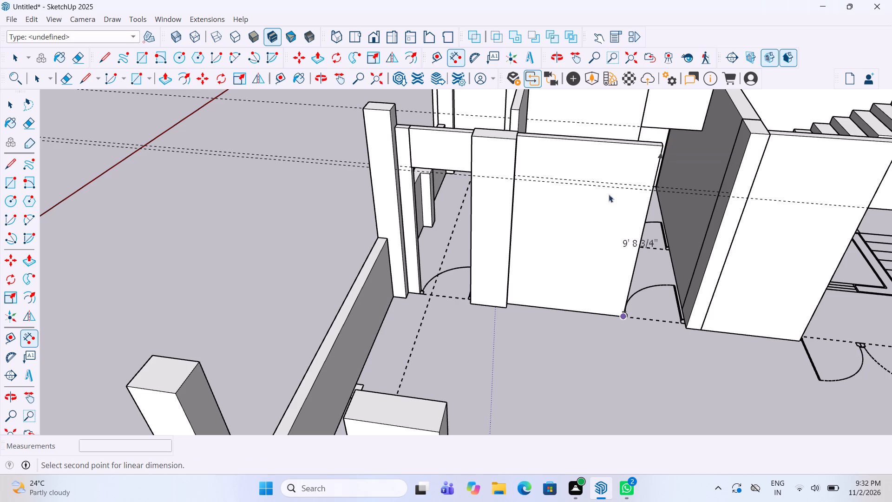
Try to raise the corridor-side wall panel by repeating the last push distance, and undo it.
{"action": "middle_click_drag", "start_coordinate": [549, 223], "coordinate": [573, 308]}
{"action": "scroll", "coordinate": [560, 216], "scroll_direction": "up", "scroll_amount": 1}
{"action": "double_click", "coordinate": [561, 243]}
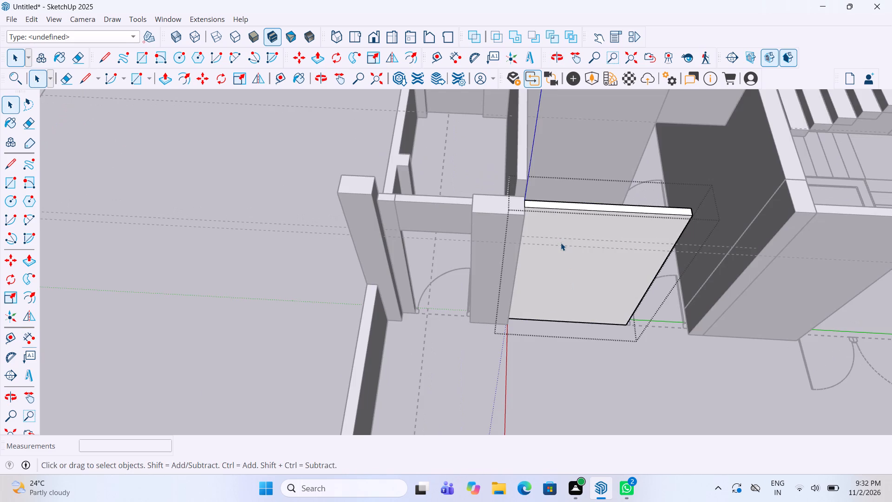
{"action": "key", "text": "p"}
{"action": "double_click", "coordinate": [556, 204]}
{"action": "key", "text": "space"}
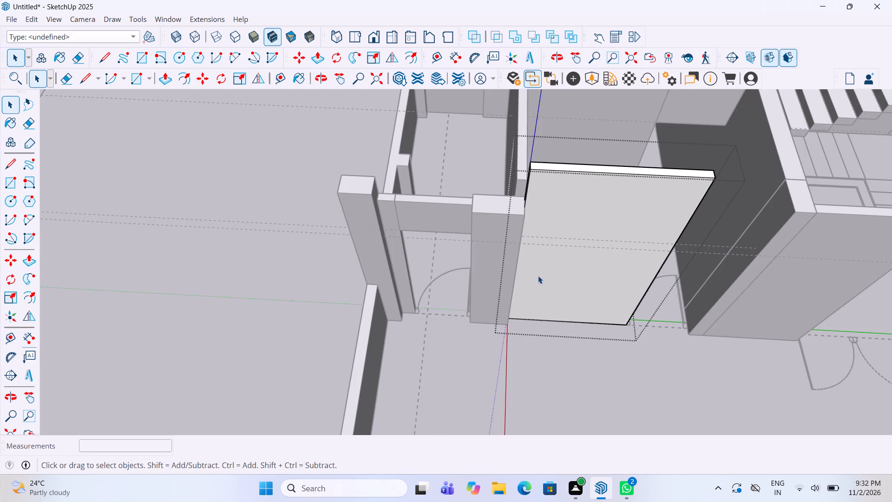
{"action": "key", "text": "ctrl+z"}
Raise the corridor-side wall panel level with the long partition wall's top and close its group.
{"action": "key", "text": "p"}
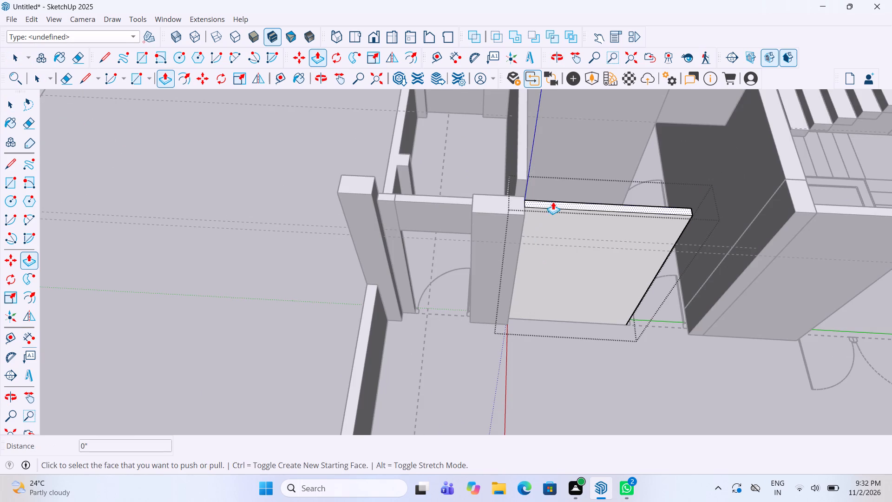
{"action": "left_click", "coordinate": [551, 205]}
{"action": "left_click", "coordinate": [520, 165]}
{"action": "key", "text": "space"}
{"action": "left_click", "coordinate": [544, 334]}
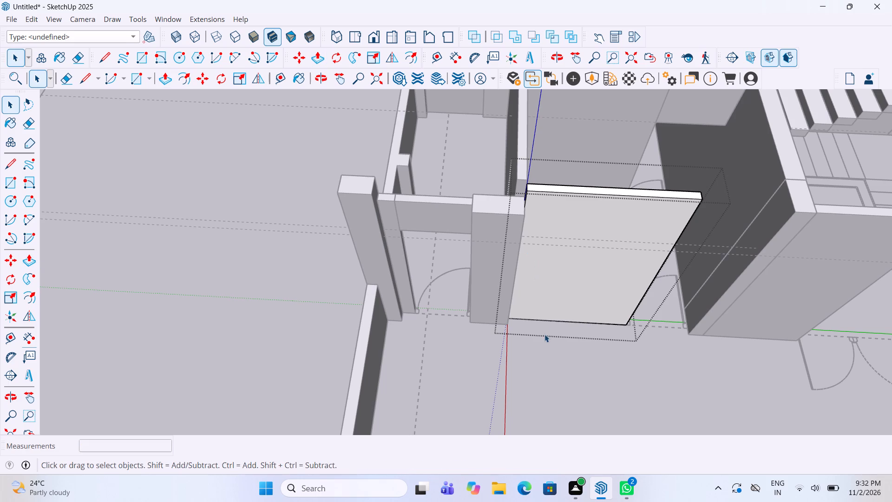
Raise the column between that wall panel and the single-door lintel level with the raised panel and close its group.
{"action": "triple_click", "coordinate": [495, 205]}
{"action": "key", "text": "p"}
{"action": "left_click", "coordinate": [499, 196]}
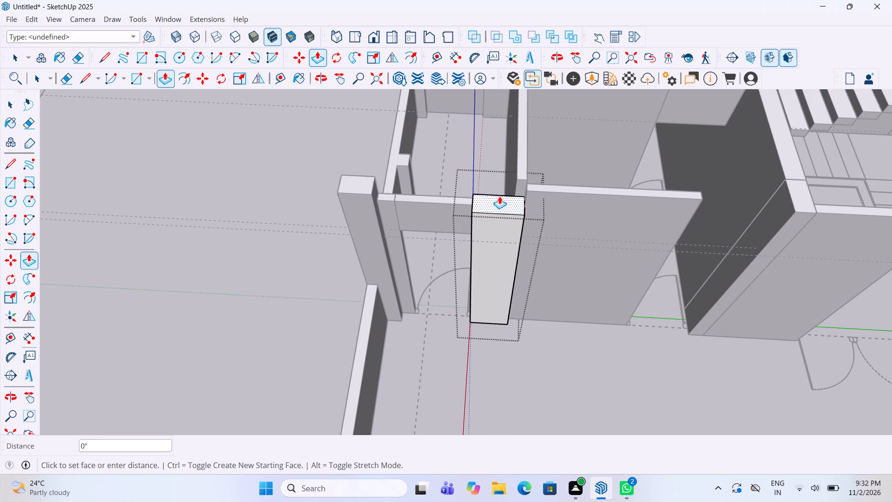
{"action": "left_click", "coordinate": [577, 185]}
{"action": "key", "text": "space"}
{"action": "left_click", "coordinate": [518, 387]}
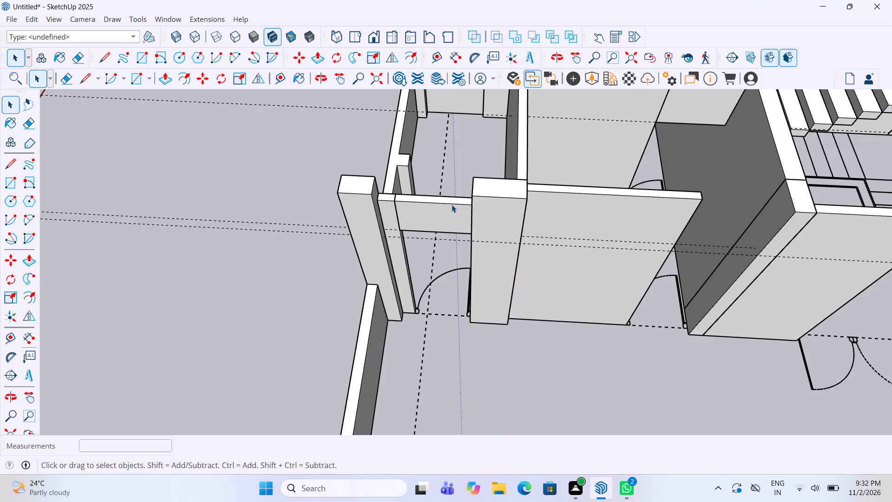
Raise the single-door lintel by repeating the last push distance, level with the adjoining column, and close its group.
{"action": "double_click", "coordinate": [452, 205]}
{"action": "key", "text": "p"}
{"action": "double_click", "coordinate": [448, 198]}
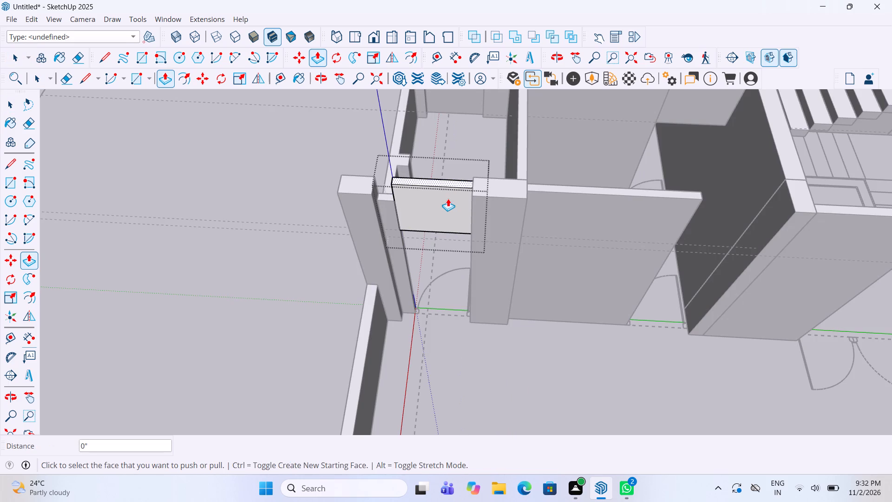
{"action": "key", "text": "space"}
{"action": "left_click", "coordinate": [499, 378]}
Raise the narrow wall piece between the single-door lintel and the end column by the same push distance and close its group.
{"action": "triple_click", "coordinate": [393, 230]}
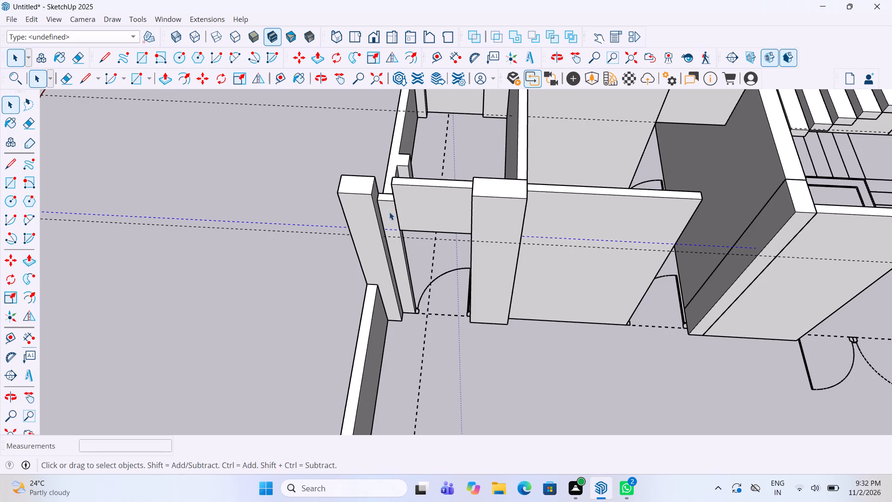
{"action": "double_click", "coordinate": [390, 202]}
{"action": "key", "text": "p"}
{"action": "double_click", "coordinate": [390, 194]}
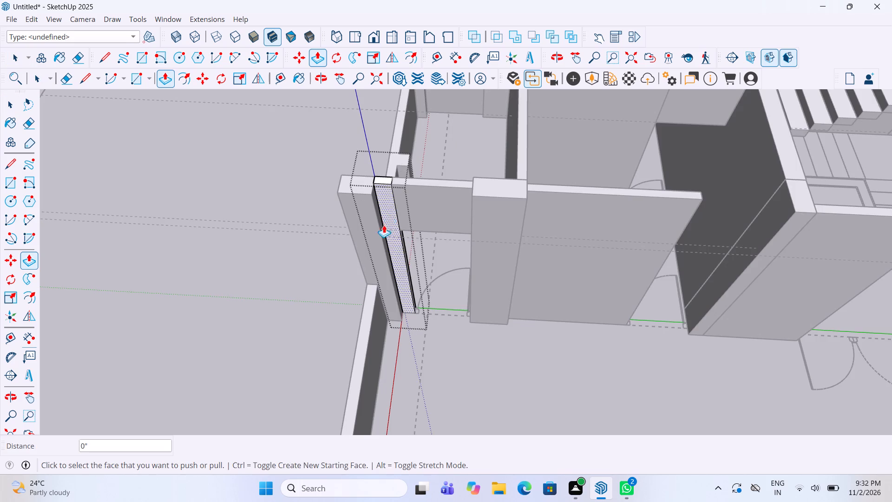
{"action": "key", "text": "space"}
{"action": "left_click", "coordinate": [325, 330]}
Check the height of the wall panel beside the door in the room next to the staircase, from floor corner to top corner.
{"action": "middle_click_drag", "start_coordinate": [334, 300], "coordinate": [704, 307]}
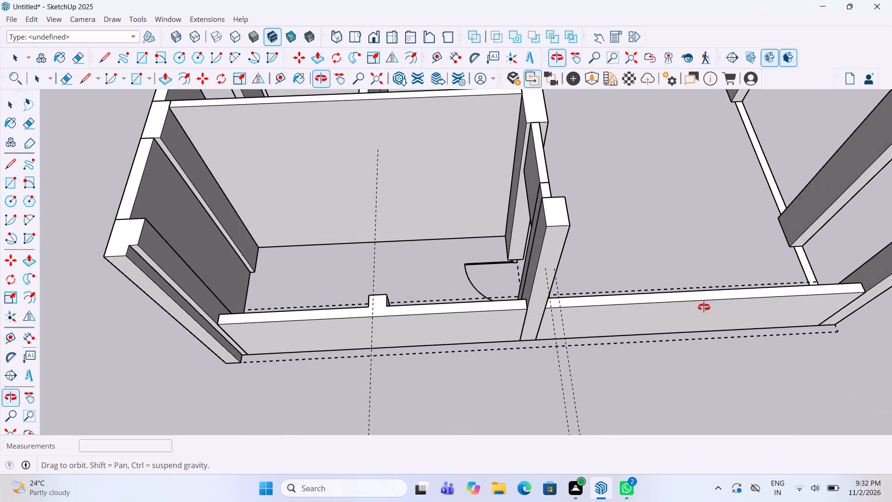
{"action": "middle_click_drag", "start_coordinate": [704, 307], "coordinate": [705, 332]}
{"action": "scroll", "coordinate": [608, 364], "scroll_direction": "down", "scroll_amount": 9}
{"action": "middle_click", "coordinate": [564, 182]}
{"action": "scroll", "coordinate": [564, 182], "scroll_direction": "up", "scroll_amount": 3}
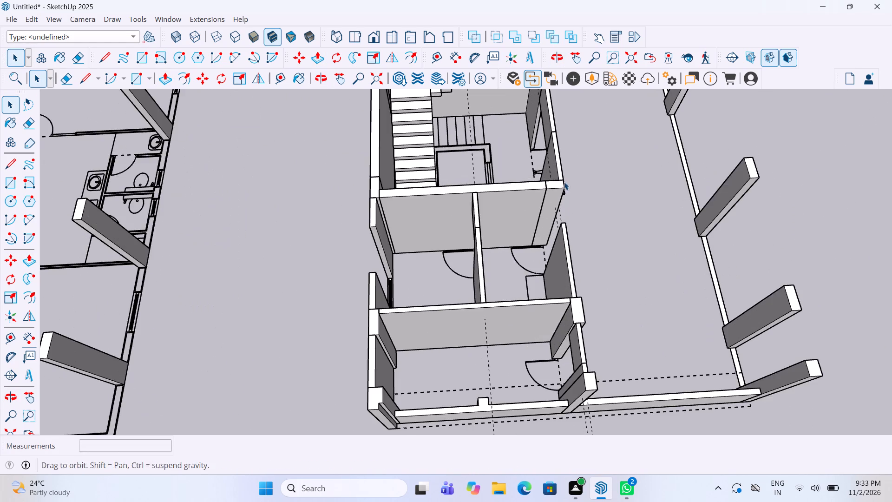
{"action": "middle_click_drag", "start_coordinate": [439, 323], "coordinate": [843, 305]}
{"action": "scroll", "coordinate": [520, 230], "scroll_direction": "up", "scroll_amount": 4}
{"action": "scroll", "coordinate": [555, 146], "scroll_direction": "up", "scroll_amount": 1}
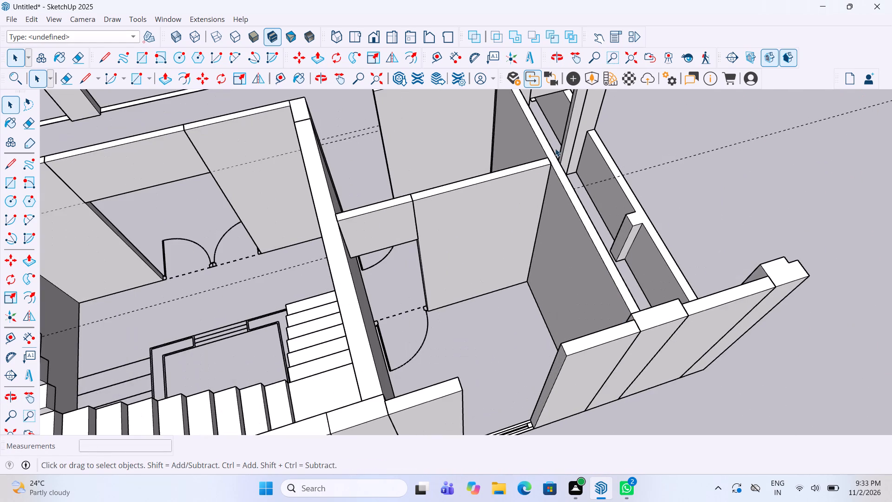
{"action": "left_click", "coordinate": [38, 338]}
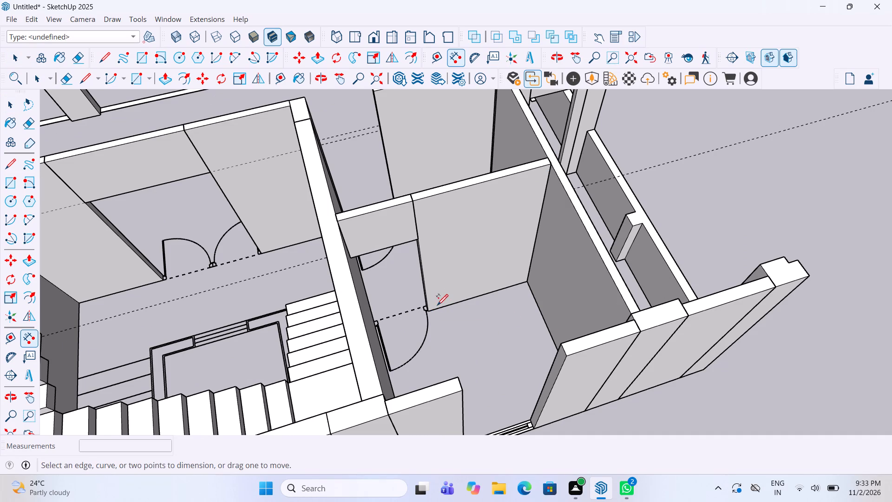
{"action": "left_click", "coordinate": [431, 313]}
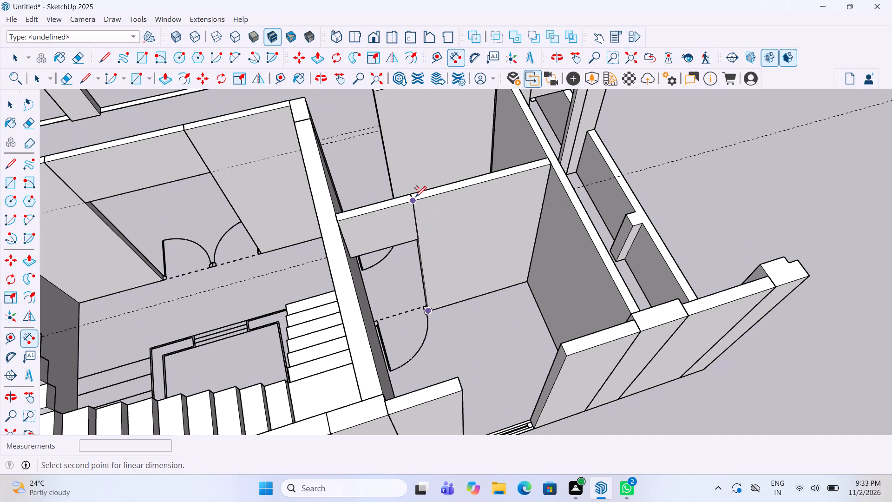
{"action": "left_click", "coordinate": [415, 198]}
{"action": "key", "text": "space"}
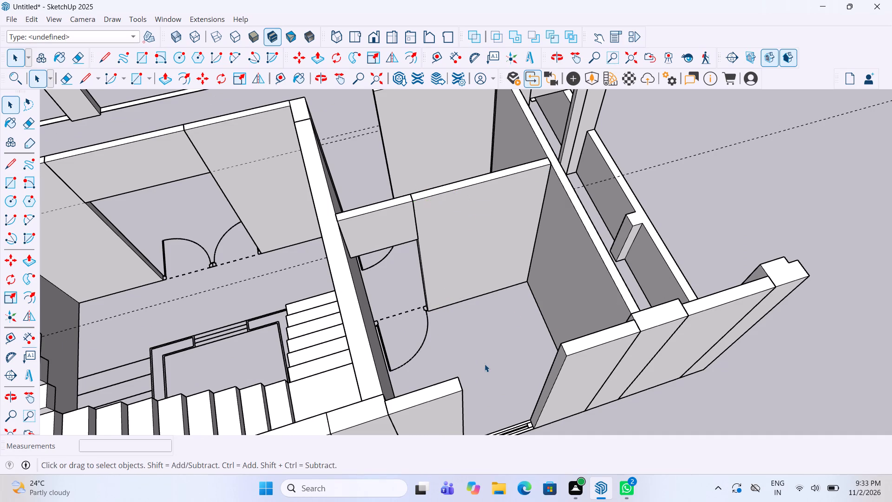
{"action": "left_click", "coordinate": [485, 365]}
Check the height of the toilet cubicle block at its outer corner facing the staircase, from base to top.
{"action": "scroll", "coordinate": [500, 290], "scroll_direction": "down", "scroll_amount": 4}
{"action": "middle_click_drag", "start_coordinate": [500, 290], "coordinate": [492, 302]}
{"action": "scroll", "coordinate": [498, 304], "scroll_direction": "down", "scroll_amount": 5}
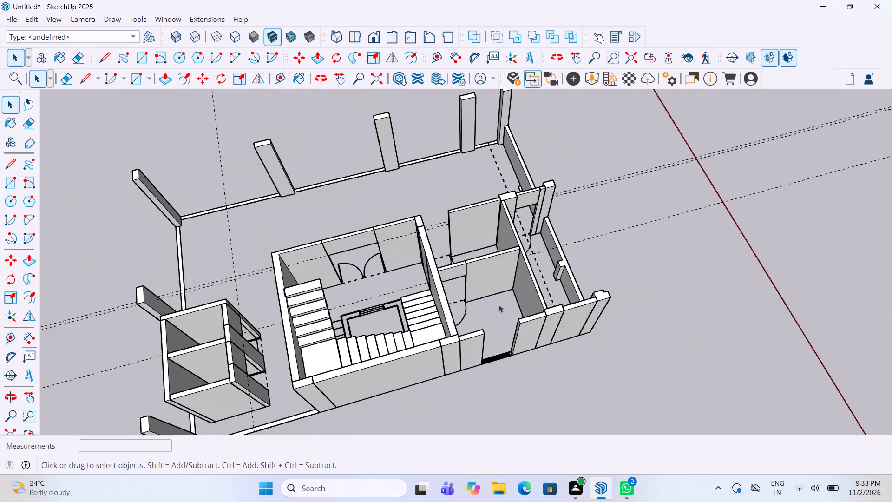
{"action": "scroll", "coordinate": [498, 304], "scroll_direction": "down", "scroll_amount": 5}
{"action": "middle_click_drag", "start_coordinate": [287, 338], "coordinate": [381, 275]}
{"action": "scroll", "coordinate": [380, 377], "scroll_direction": "up", "scroll_amount": 9}
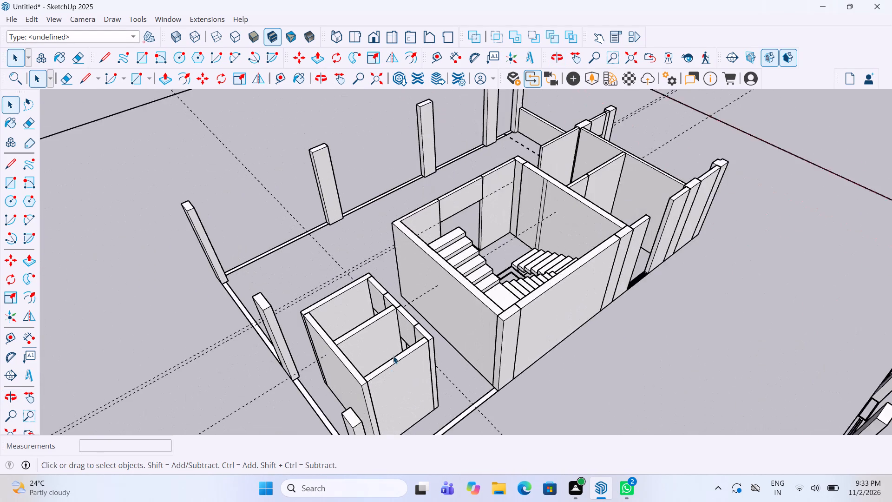
{"action": "left_click", "coordinate": [29, 341]}
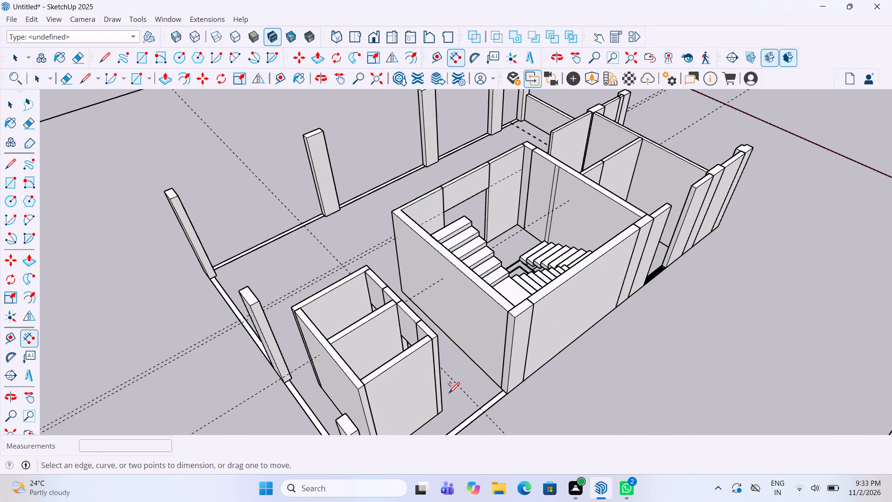
{"action": "left_click", "coordinate": [444, 410]}
{"action": "left_click", "coordinate": [439, 339]}
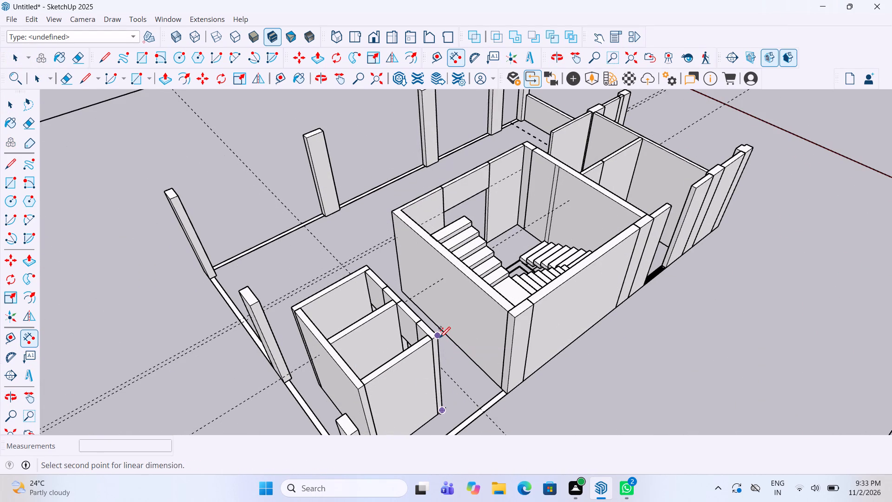
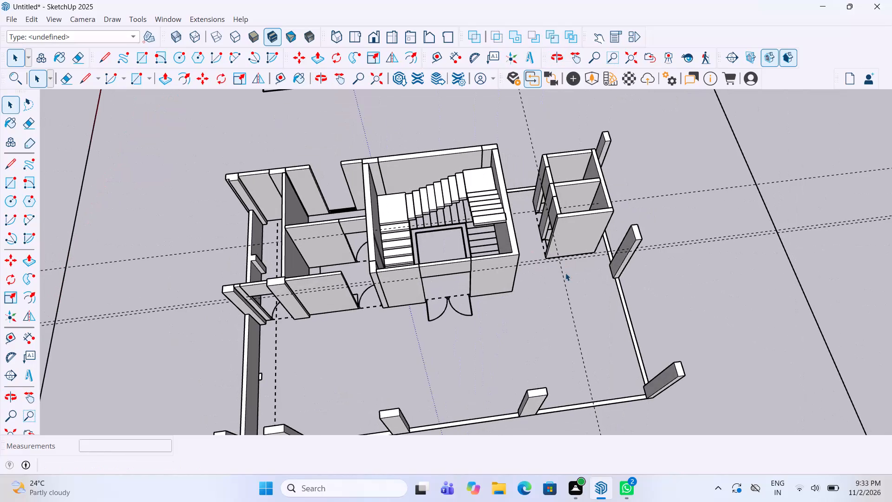
Raise the top of the staircase-side column near the corner of the neighbouring floor plan by 1' and close its group.
{"action": "scroll", "coordinate": [564, 270], "scroll_direction": "down", "scroll_amount": 6}
{"action": "middle_click_drag", "start_coordinate": [557, 297], "coordinate": [665, 221]}
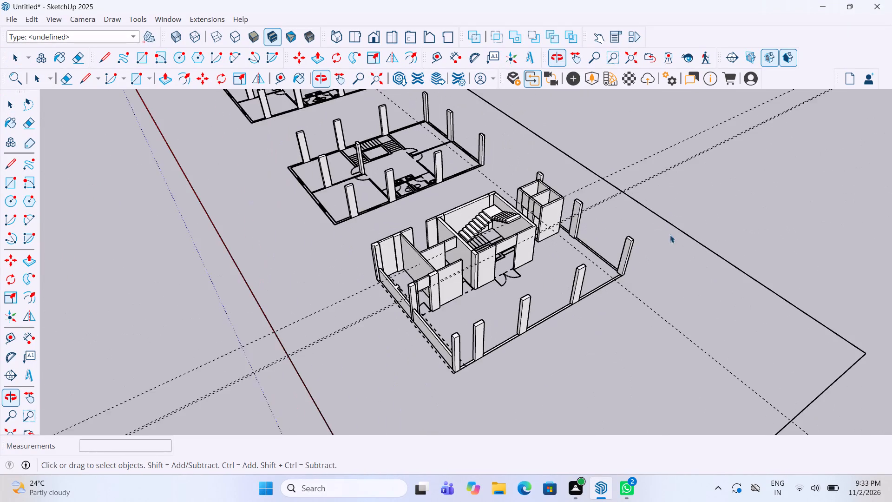
{"action": "scroll", "coordinate": [474, 150], "scroll_direction": "up", "scroll_amount": 4}
{"action": "middle_click_drag", "start_coordinate": [498, 247], "coordinate": [487, 277]}
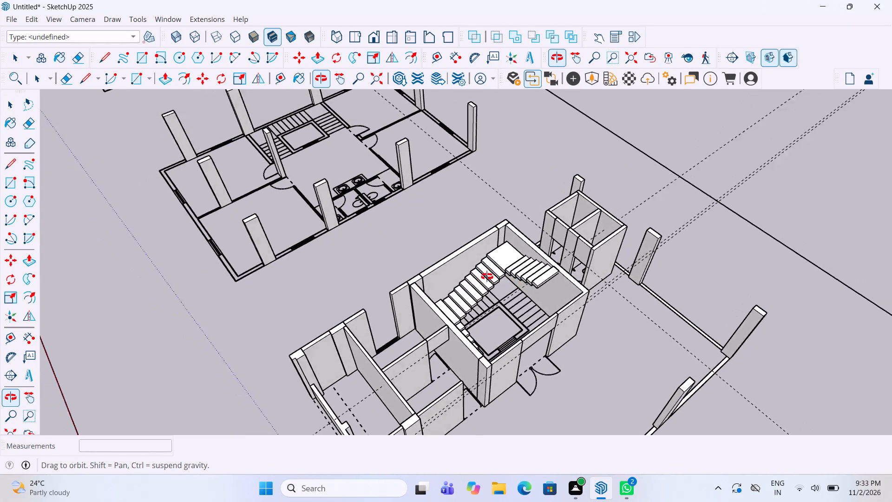
{"action": "middle_click_drag", "start_coordinate": [487, 277], "coordinate": [481, 273]}
{"action": "scroll", "coordinate": [610, 327], "scroll_direction": "down", "scroll_amount": 8}
{"action": "middle_click_drag", "start_coordinate": [291, 222], "coordinate": [708, 260]}
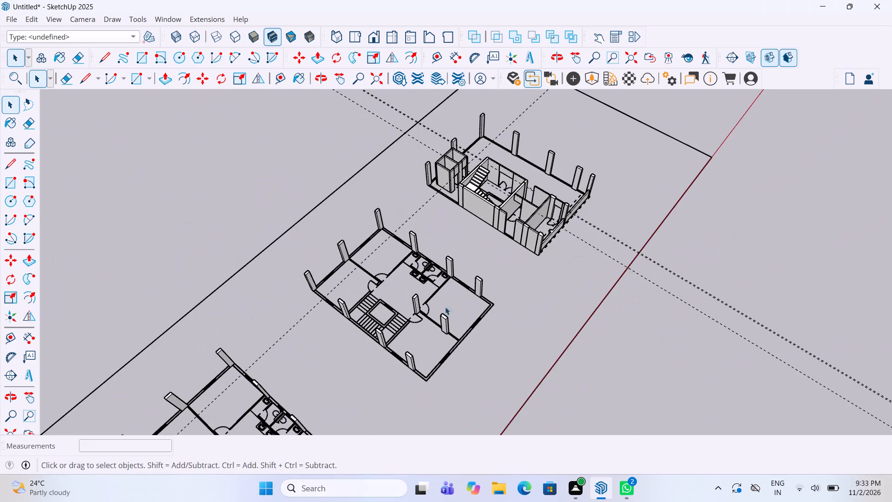
{"action": "scroll", "coordinate": [414, 343], "scroll_direction": "up", "scroll_amount": 15}
{"action": "middle_click", "coordinate": [402, 355]}
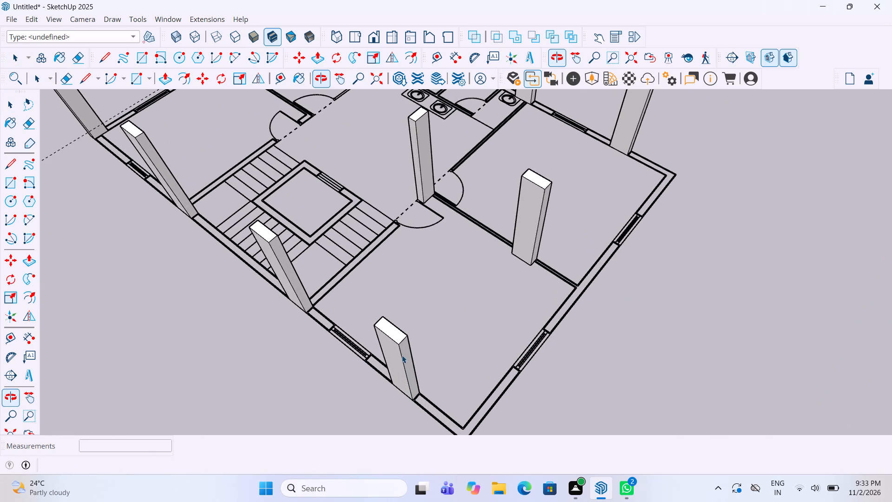
{"action": "double_click", "coordinate": [402, 355]}
{"action": "key", "text": "p"}
{"action": "left_click", "coordinate": [395, 329]}
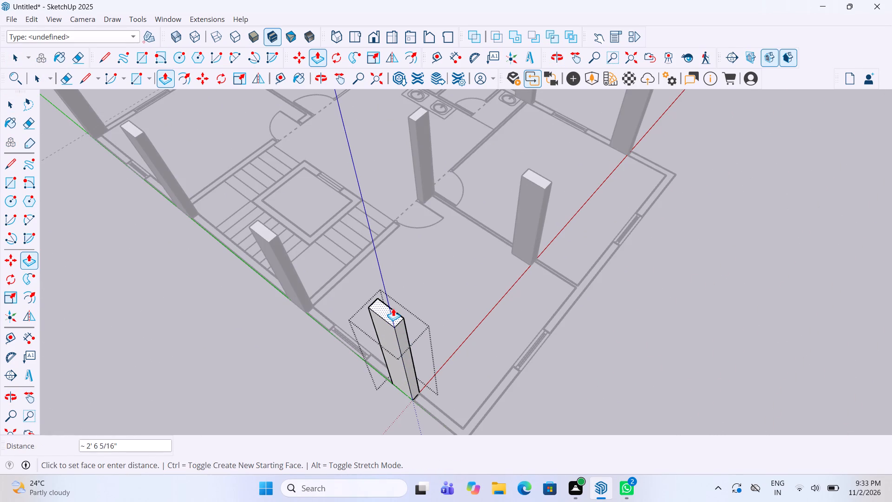
{"action": "type", "text": "1'"}
{"action": "key", "text": "Return"}
{"action": "key", "text": "space"}
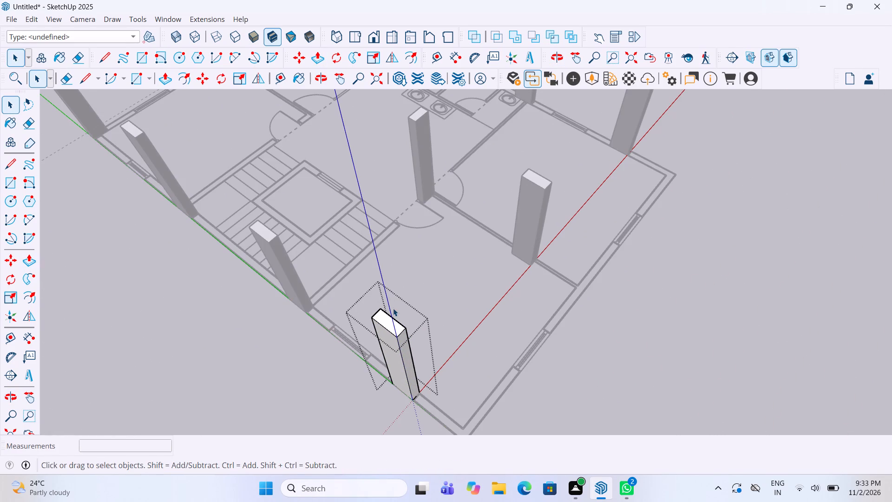
{"action": "scroll", "coordinate": [393, 308], "scroll_direction": "down", "scroll_amount": 5}
{"action": "left_click", "coordinate": [289, 368]}
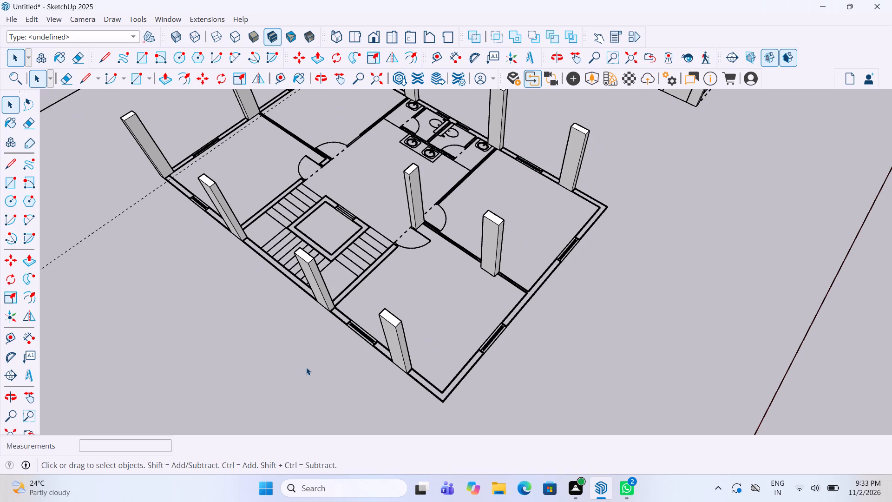
Raise the top of the adjacent column at the near corner of the staircase by the same 1' and close its group.
{"action": "middle_click_drag", "start_coordinate": [258, 370], "coordinate": [462, 284]}
{"action": "middle_click", "coordinate": [460, 283]}
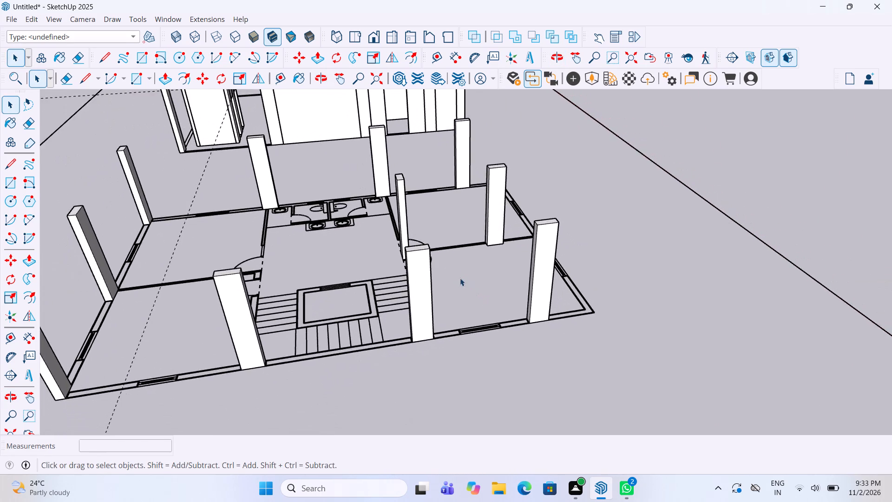
{"action": "scroll", "coordinate": [457, 271], "scroll_direction": "up", "scroll_amount": 3}
{"action": "double_click", "coordinate": [410, 275]}
{"action": "key", "text": "p"}
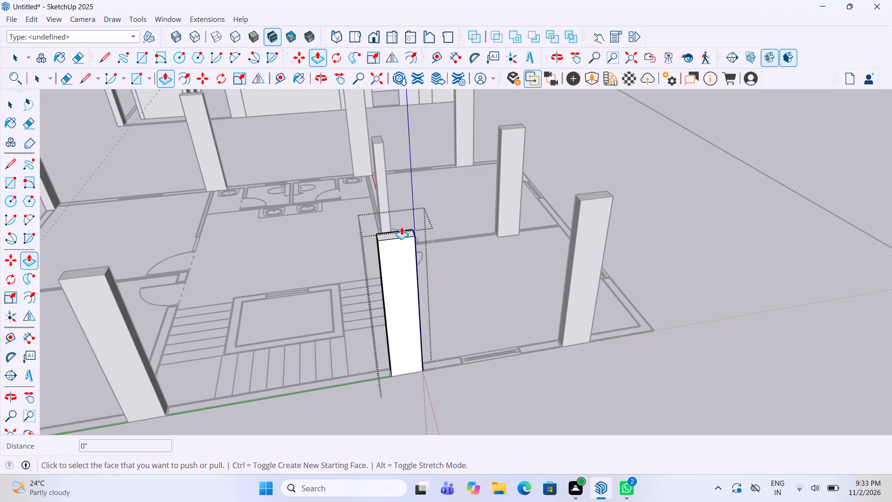
{"action": "triple_click", "coordinate": [401, 234]}
{"action": "left_click", "coordinate": [401, 234]}
{"action": "key", "text": "space"}
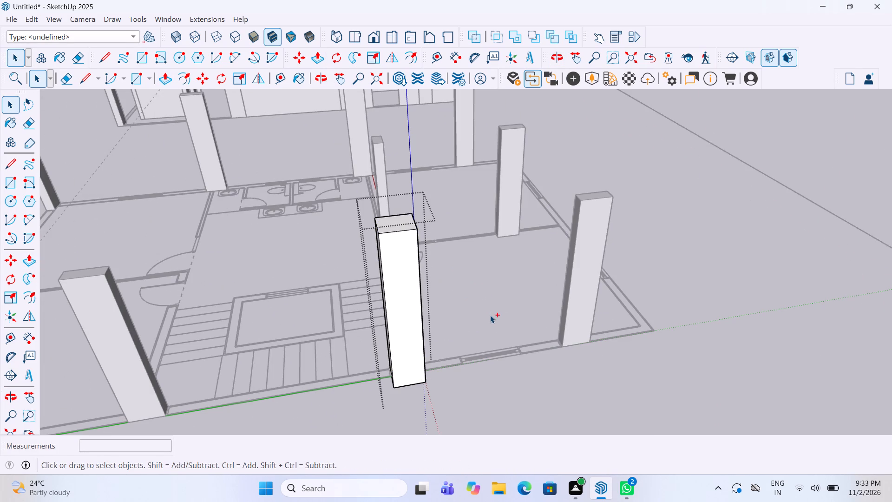
{"action": "key", "text": "ctrl+z"}
{"action": "key", "text": "space"}
{"action": "left_click", "coordinate": [506, 394]}
Raise the top of the column at the other outer corner of the staircase by the same 1' and close its group.
{"action": "scroll", "coordinate": [689, 271], "scroll_direction": "down", "scroll_amount": 2}
{"action": "middle_click_drag", "start_coordinate": [691, 271], "coordinate": [675, 316]}
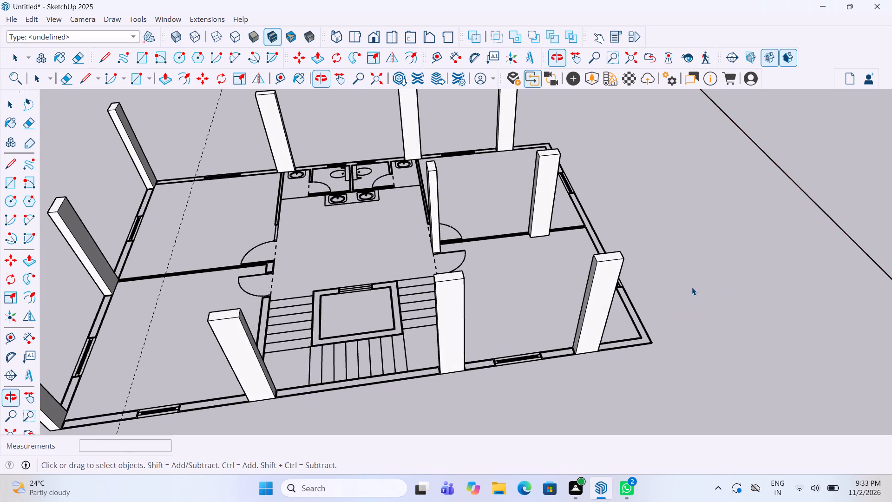
{"action": "scroll", "coordinate": [693, 286], "scroll_direction": "down", "scroll_amount": 3}
{"action": "scroll", "coordinate": [394, 288], "scroll_direction": "up", "scroll_amount": 2}
{"action": "scroll", "coordinate": [341, 375], "scroll_direction": "up", "scroll_amount": 4}
{"action": "double_click", "coordinate": [365, 339]}
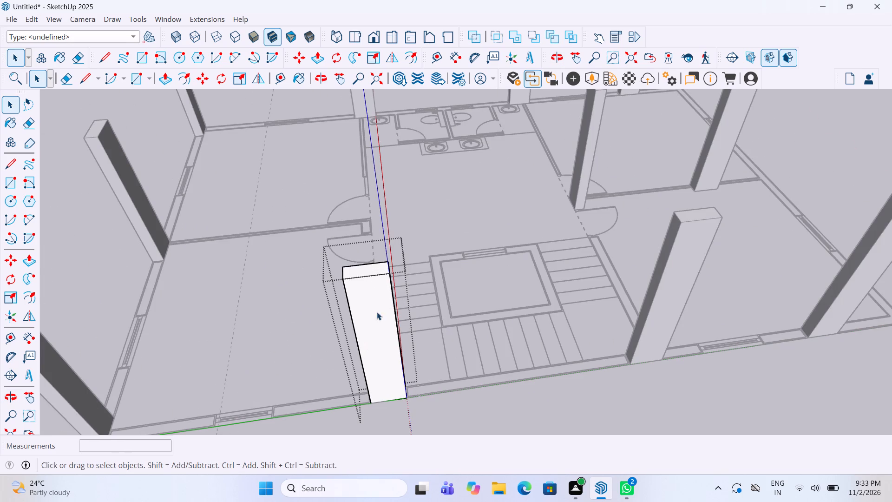
{"action": "key", "text": "p"}
{"action": "triple_click", "coordinate": [375, 268]}
{"action": "left_click", "coordinate": [375, 268]}
{"action": "key", "text": "space"}
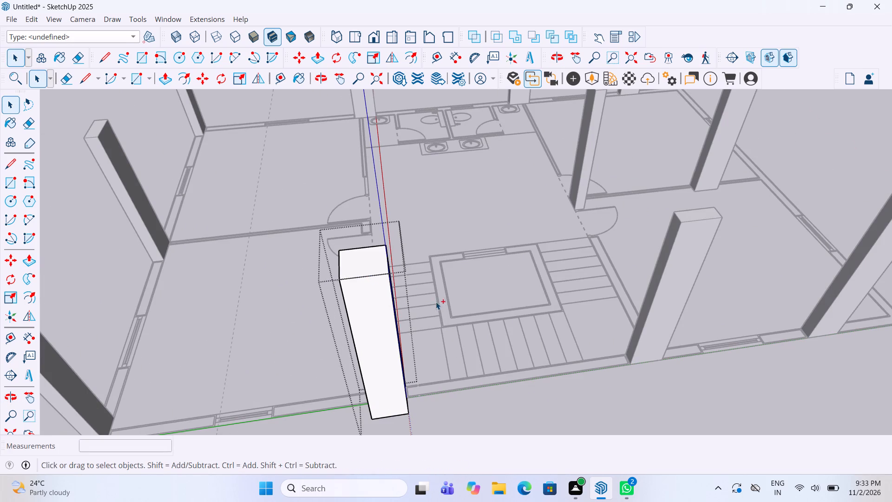
{"action": "key", "text": "ctrl+z"}
{"action": "key", "text": "space"}
{"action": "left_click", "coordinate": [630, 456]}
{"action": "left_click", "coordinate": [642, 394]}
Raise the column at the far end of the staircase-side wall by the same 1' and close its group.
{"action": "scroll", "coordinate": [813, 364], "scroll_direction": "down", "scroll_amount": 4}
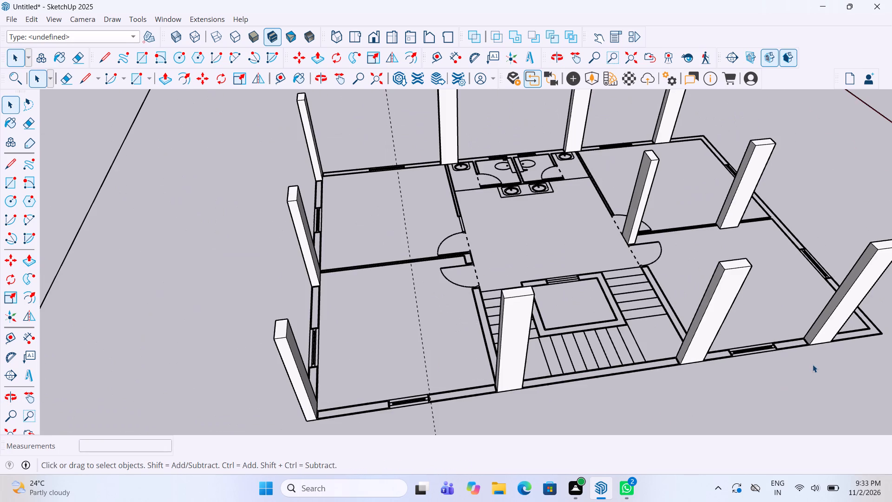
{"action": "scroll", "coordinate": [206, 363], "scroll_direction": "up", "scroll_amount": 3}
{"action": "double_click", "coordinate": [330, 345]}
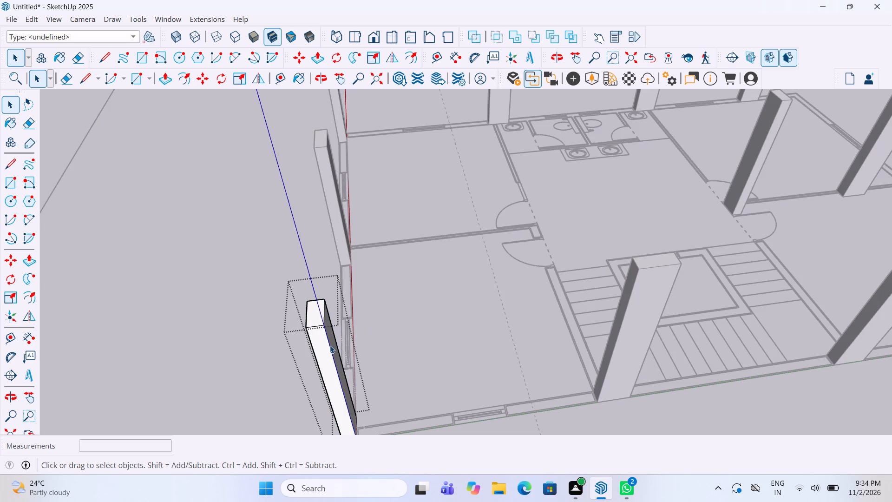
{"action": "key", "text": "p"}
{"action": "double_click", "coordinate": [312, 317]}
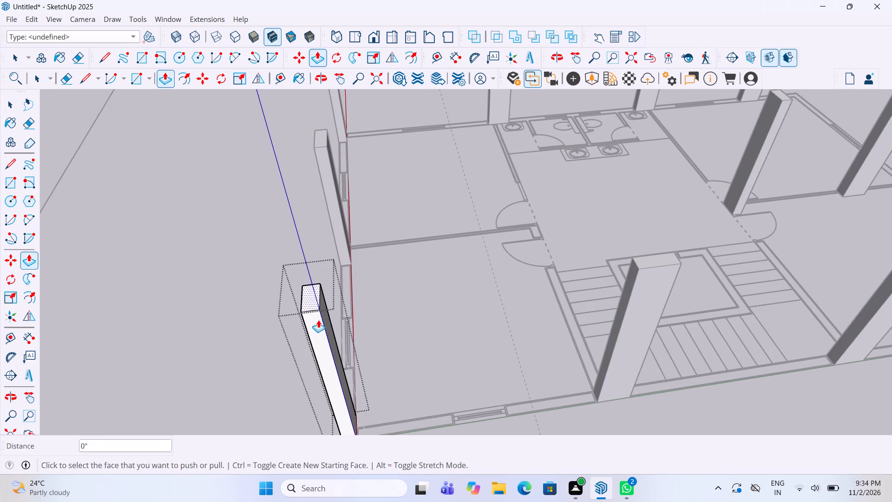
{"action": "key", "text": "space"}
{"action": "left_click", "coordinate": [420, 343]}
Raise the end-wall column where the room partition meets it by 1', level with the raised corner column, and close its group.
{"action": "scroll", "coordinate": [423, 345], "scroll_direction": "down", "scroll_amount": 3}
{"action": "middle_click_drag", "start_coordinate": [162, 277], "coordinate": [553, 316]}
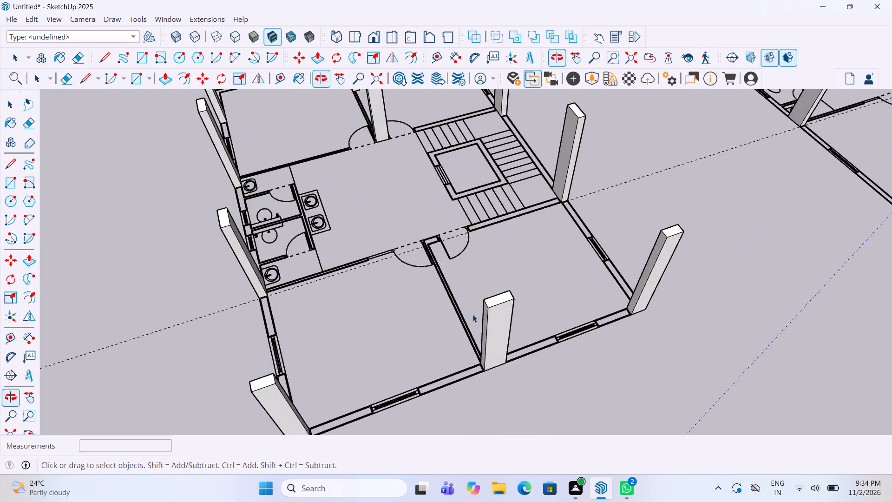
{"action": "scroll", "coordinate": [471, 311], "scroll_direction": "up", "scroll_amount": 2}
{"action": "double_click", "coordinate": [510, 330]}
{"action": "key", "text": "p"}
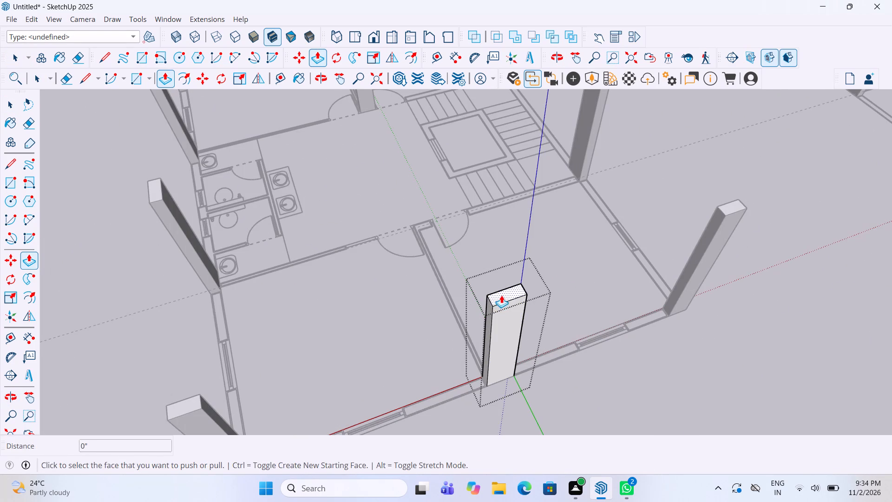
{"action": "left_click", "coordinate": [501, 295]}
{"action": "double_click", "coordinate": [720, 211]}
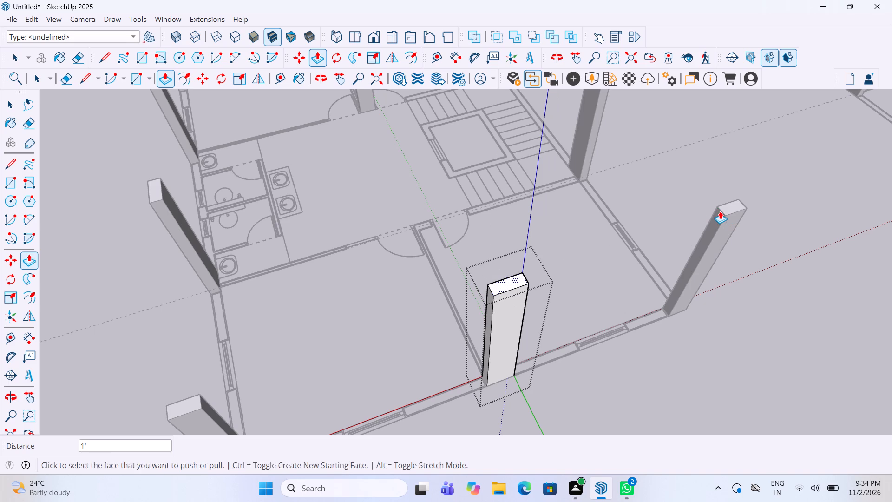
{"action": "key", "text": "space"}
{"action": "left_click", "coordinate": [699, 362]}
Raise the column at the toilet-side corner of the same end wall by the same 1' and close its group.
{"action": "scroll", "coordinate": [697, 339], "scroll_direction": "down", "scroll_amount": 3}
{"action": "scroll", "coordinate": [394, 423], "scroll_direction": "up", "scroll_amount": 1}
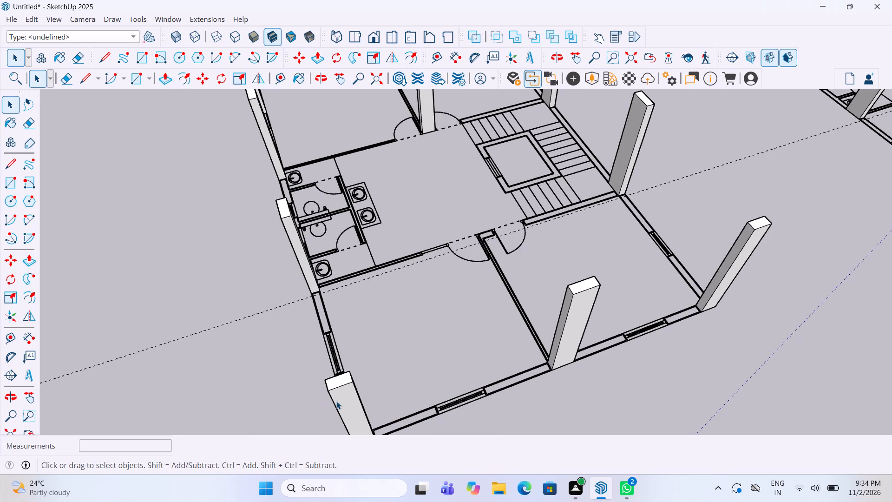
{"action": "left_click", "coordinate": [336, 401]}
{"action": "left_click", "coordinate": [337, 401]}
{"action": "key", "text": "p"}
{"action": "double_click", "coordinate": [333, 379]}
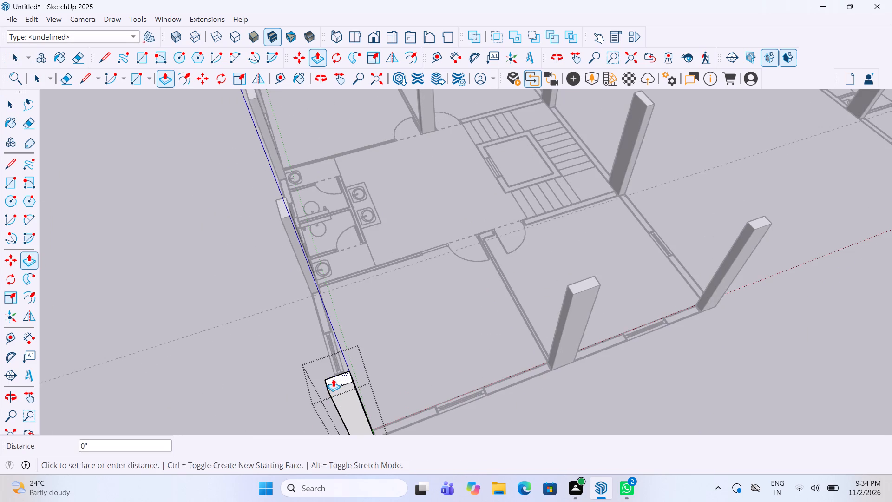
{"action": "key", "text": "space"}
{"action": "left_click", "coordinate": [516, 419]}
Raise the column beside the toilets, on the side nearest the raised corner column, by the same 1' and close its group.
{"action": "scroll", "coordinate": [521, 387], "scroll_direction": "down", "scroll_amount": 3}
{"action": "middle_click_drag", "start_coordinate": [137, 323], "coordinate": [441, 323]}
{"action": "middle_click", "coordinate": [441, 323]}
{"action": "scroll", "coordinate": [441, 323], "scroll_direction": "up", "scroll_amount": 2}
{"action": "left_click", "coordinate": [523, 354]}
{"action": "double_click", "coordinate": [502, 351]}
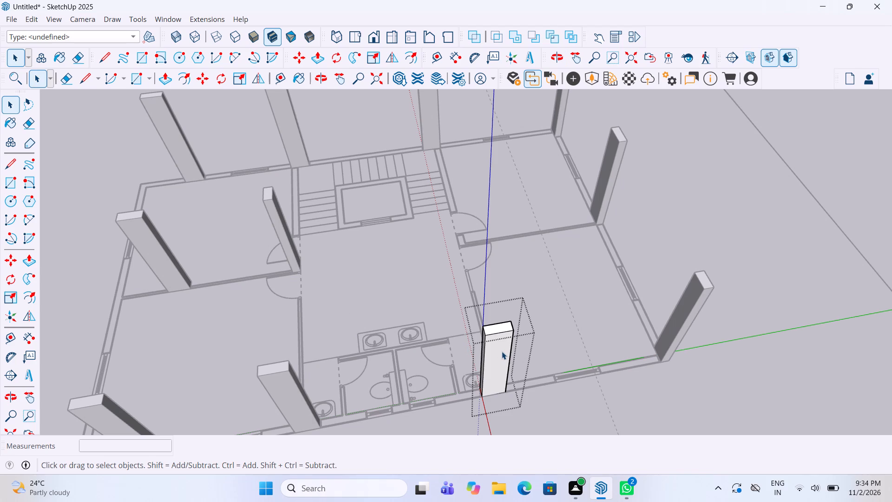
{"action": "key", "text": "p"}
{"action": "double_click", "coordinate": [508, 328]}
{"action": "key", "text": "space"}
{"action": "left_click", "coordinate": [550, 336]}
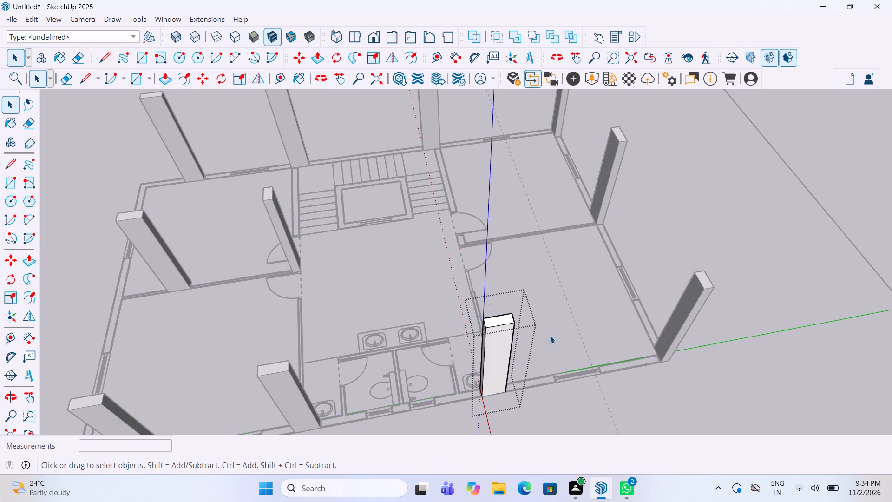
Raise the column on the opposite side of the toilets by the same 1' and close its group.
{"action": "double_click", "coordinate": [274, 385]}
{"action": "key", "text": "p"}
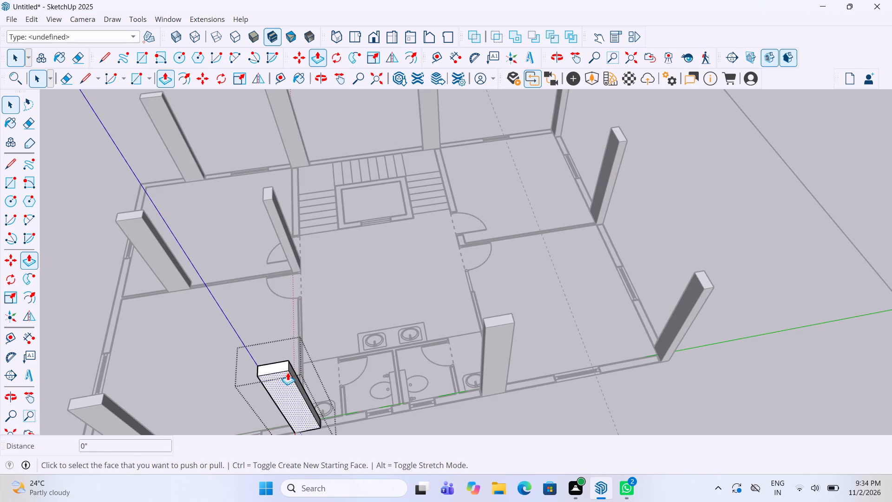
{"action": "double_click", "coordinate": [288, 367]}
{"action": "key", "text": "space"}
{"action": "left_click", "coordinate": [584, 319]}
Raise the last toilet-side column near the remaining corner of the plan by the same 1' and close its group.
{"action": "scroll", "coordinate": [586, 317], "scroll_direction": "down", "scroll_amount": 4}
{"action": "scroll", "coordinate": [220, 394], "scroll_direction": "up", "scroll_amount": 2}
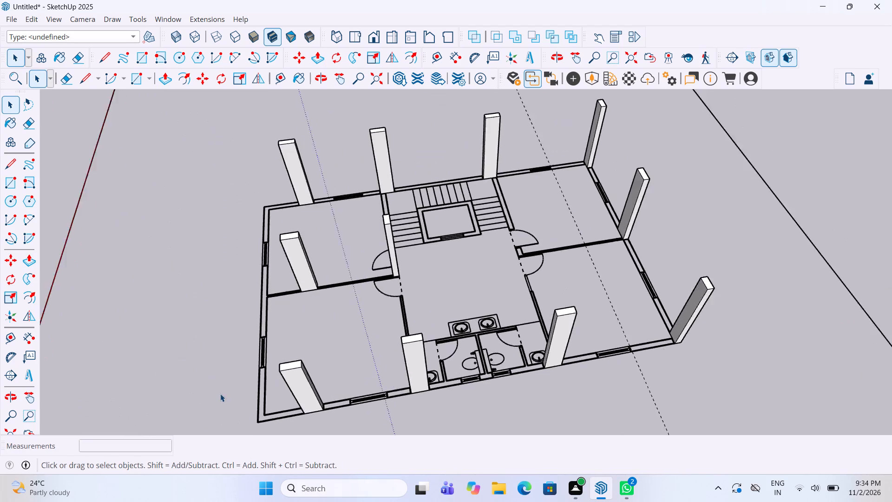
{"action": "scroll", "coordinate": [220, 394], "scroll_direction": "up", "scroll_amount": 3}
{"action": "double_click", "coordinate": [328, 369]}
{"action": "key", "text": "p"}
{"action": "double_click", "coordinate": [333, 350]}
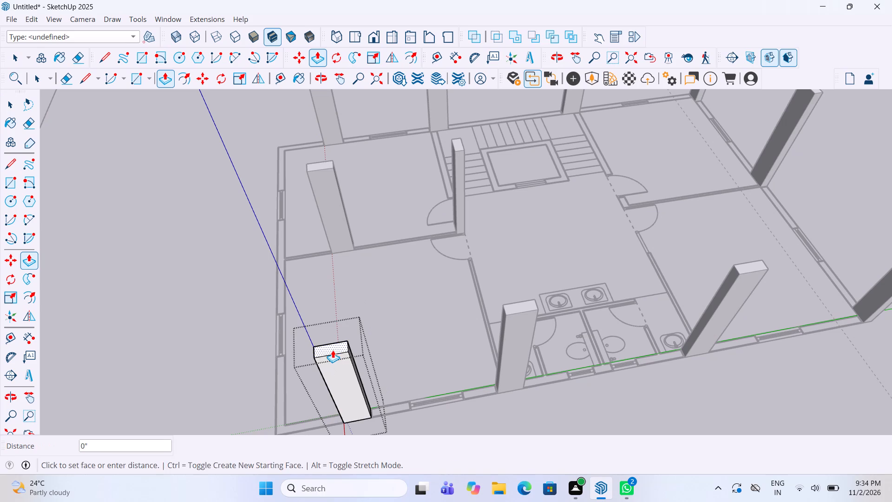
{"action": "key", "text": "space"}
{"action": "left_click", "coordinate": [417, 366]}
Raise the column on the partition between the two end rooms level with the raised toilet-side column and close its group.
{"action": "scroll", "coordinate": [417, 366], "scroll_direction": "down", "scroll_amount": 4}
{"action": "middle_click_drag", "start_coordinate": [146, 292], "coordinate": [433, 288]}
{"action": "scroll", "coordinate": [439, 288], "scroll_direction": "up", "scroll_amount": 1}
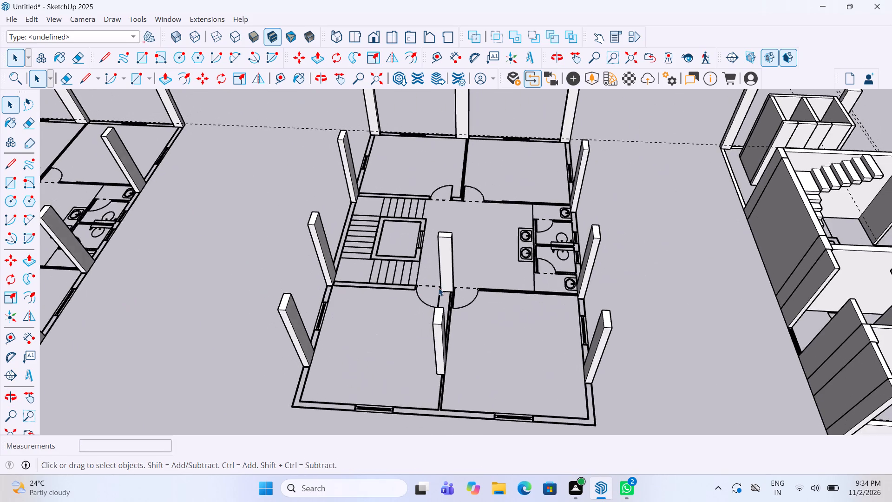
{"action": "scroll", "coordinate": [479, 320], "scroll_direction": "up", "scroll_amount": 2}
{"action": "double_click", "coordinate": [431, 324]}
{"action": "key", "text": "p"}
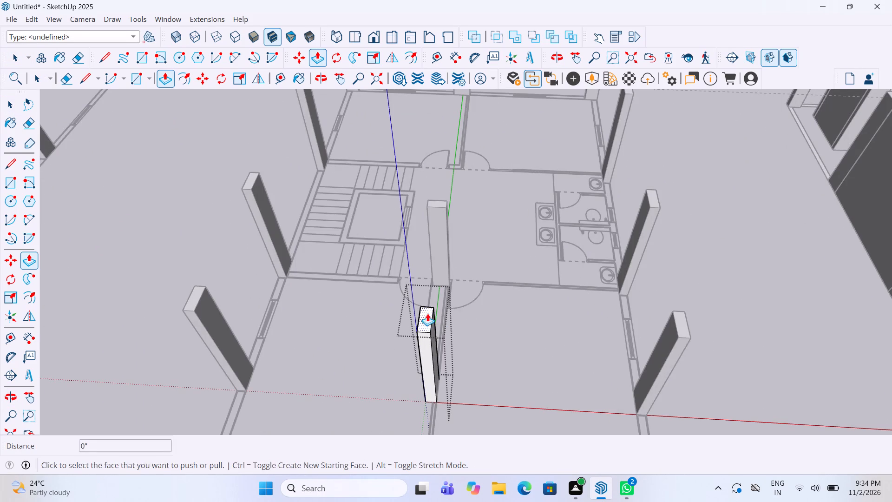
{"action": "left_click", "coordinate": [427, 313]}
{"action": "left_click", "coordinate": [686, 330]}
{"action": "key", "text": "space"}
{"action": "left_click", "coordinate": [505, 343]}
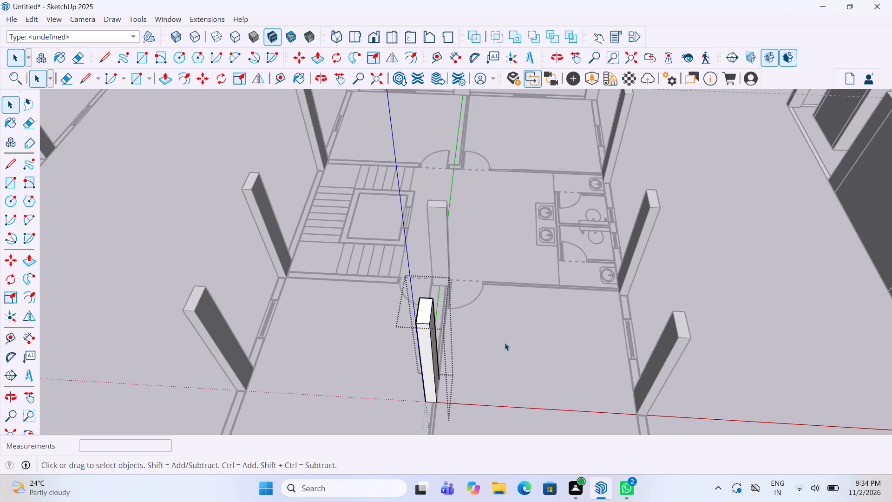
Raise the interior column between the two room doors level with the raised partition column and close its group.
{"action": "double_click", "coordinate": [429, 220]}
{"action": "key", "text": "p"}
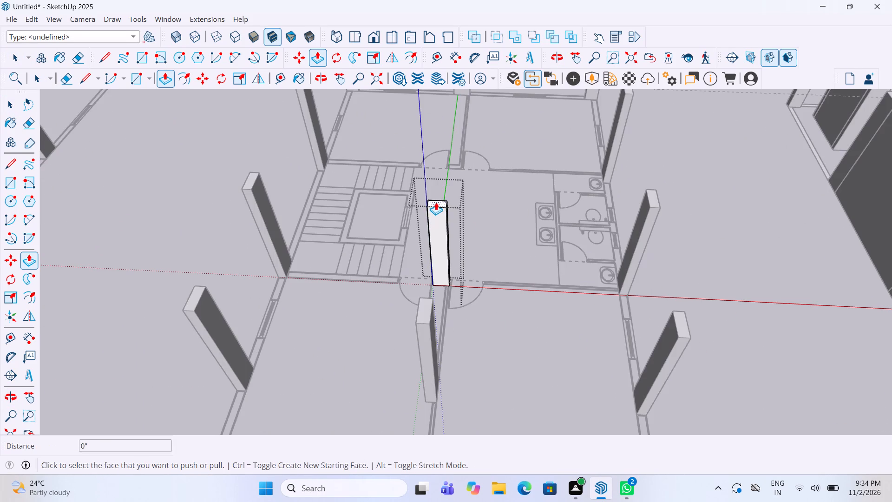
{"action": "left_click", "coordinate": [436, 202]}
{"action": "left_click", "coordinate": [423, 317]}
{"action": "key", "text": "space"}
{"action": "left_click", "coordinate": [484, 334]}
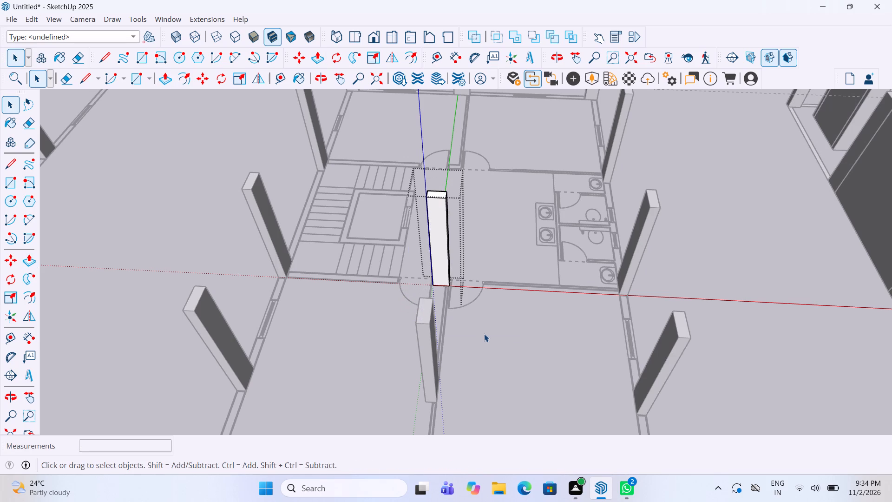
Open the flat window group in the walled building's outer wall, raise its face to the wall top and close it.
{"action": "scroll", "coordinate": [492, 346], "scroll_direction": "down", "scroll_amount": 4}
{"action": "middle_click_drag", "start_coordinate": [131, 234], "coordinate": [269, 243]}
{"action": "scroll", "coordinate": [269, 243], "scroll_direction": "down", "scroll_amount": 9}
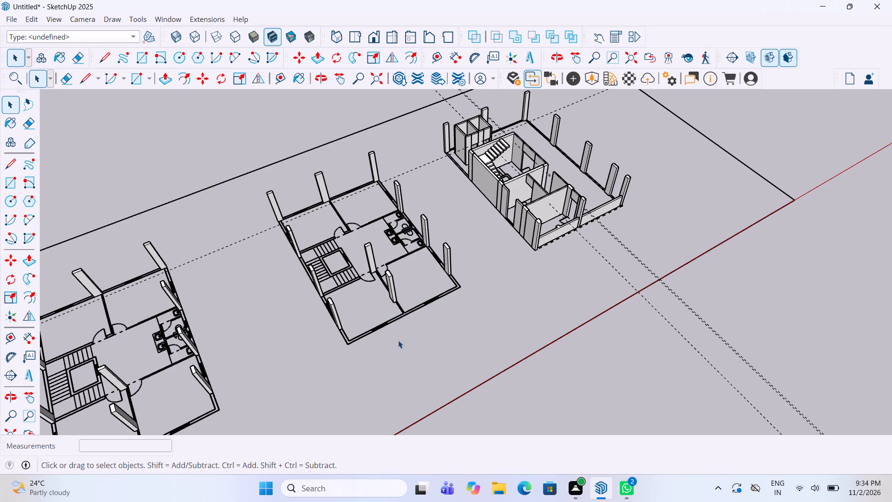
{"action": "middle_click_drag", "start_coordinate": [389, 412], "coordinate": [657, 420]}
{"action": "scroll", "coordinate": [512, 131], "scroll_direction": "up", "scroll_amount": 4}
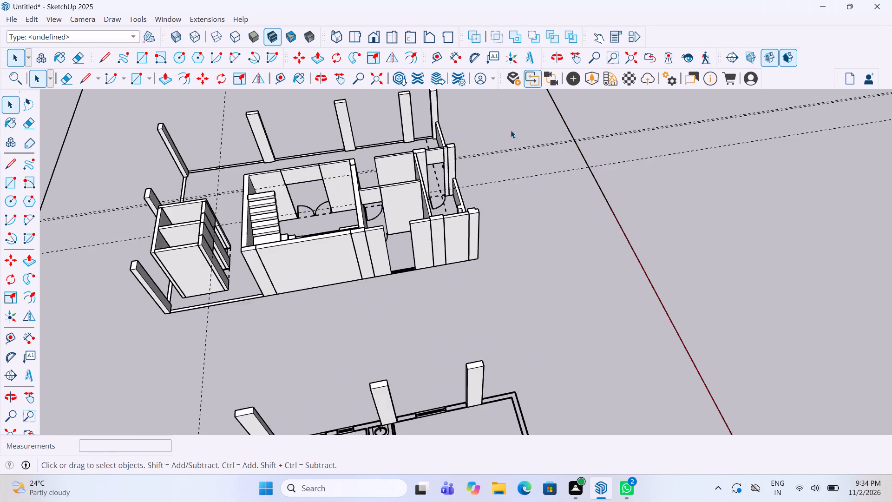
{"action": "scroll", "coordinate": [511, 130], "scroll_direction": "up", "scroll_amount": 5}
{"action": "middle_click_drag", "start_coordinate": [401, 259], "coordinate": [353, 258]}
{"action": "scroll", "coordinate": [389, 362], "scroll_direction": "down", "scroll_amount": 5}
{"action": "scroll", "coordinate": [361, 197], "scroll_direction": "up", "scroll_amount": 5}
{"action": "scroll", "coordinate": [407, 318], "scroll_direction": "up", "scroll_amount": 6}
{"action": "left_click", "coordinate": [416, 344]}
{"action": "double_click", "coordinate": [417, 354]}
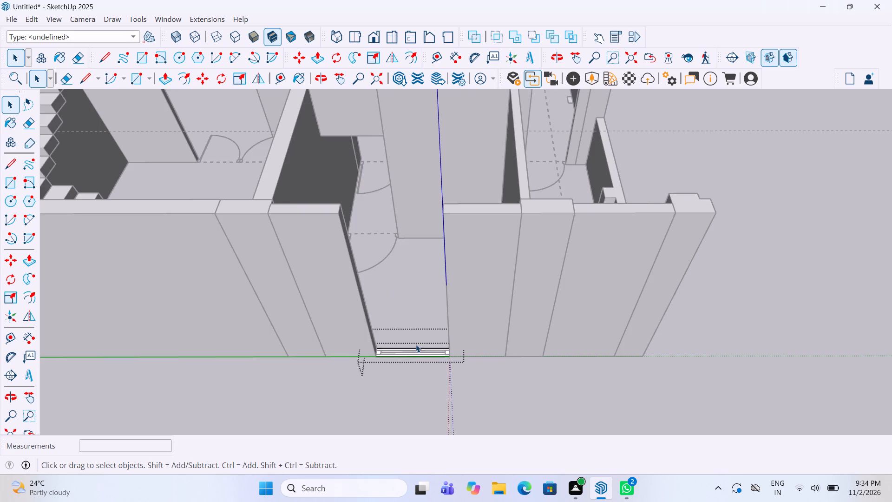
{"action": "middle_click_drag", "start_coordinate": [416, 344], "coordinate": [424, 349]}
{"action": "scroll", "coordinate": [425, 349], "scroll_direction": "up", "scroll_amount": 1}
{"action": "key", "text": "p"}
{"action": "left_click", "coordinate": [425, 349]}
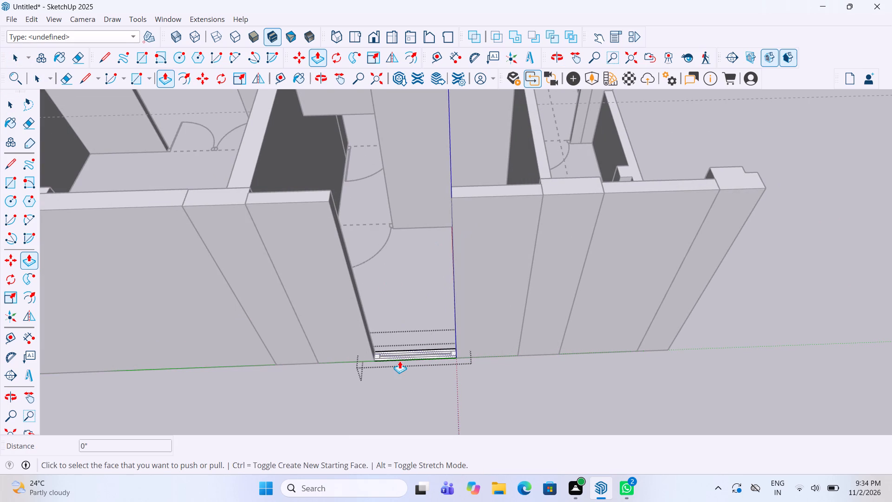
{"action": "left_click", "coordinate": [404, 354]}
{"action": "left_click", "coordinate": [475, 189]}
{"action": "key", "text": "space"}
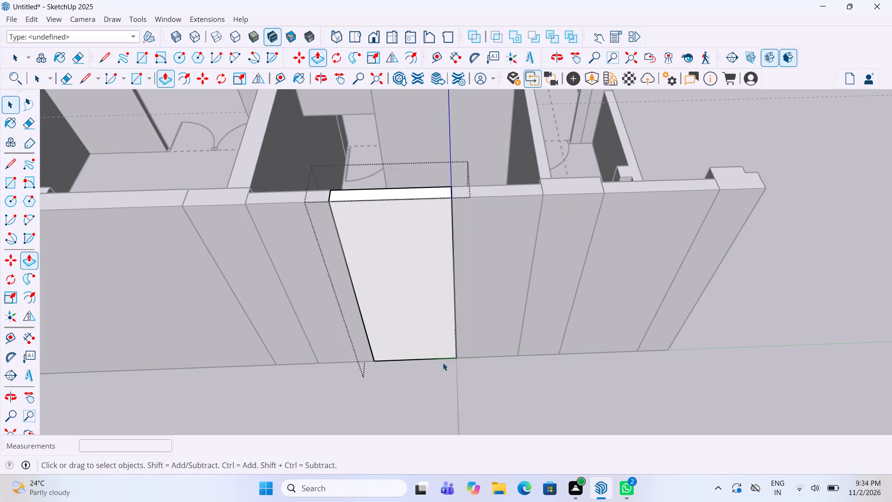
{"action": "left_click", "coordinate": [434, 431]}
Add guides on the filled window bay, one 3' above its bottom edge and another 4' above the first.
{"action": "middle_click_drag", "start_coordinate": [451, 202], "coordinate": [281, 180]}
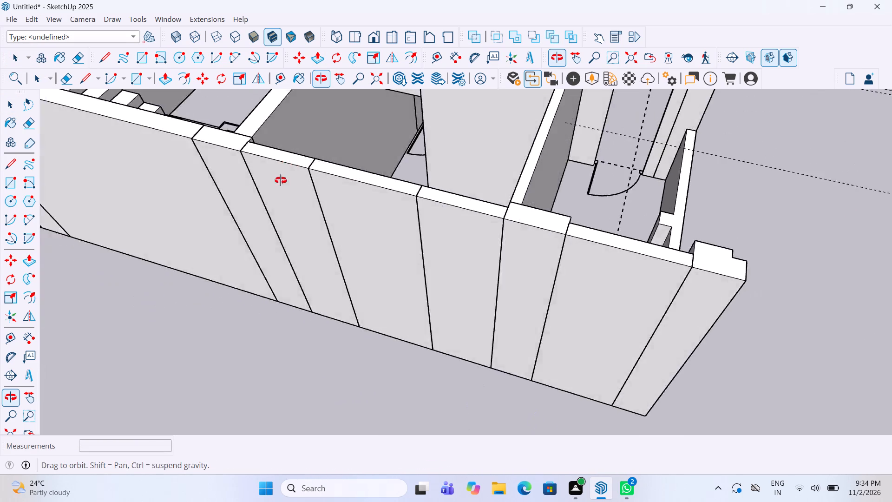
{"action": "middle_click_drag", "start_coordinate": [281, 180], "coordinate": [373, 185]}
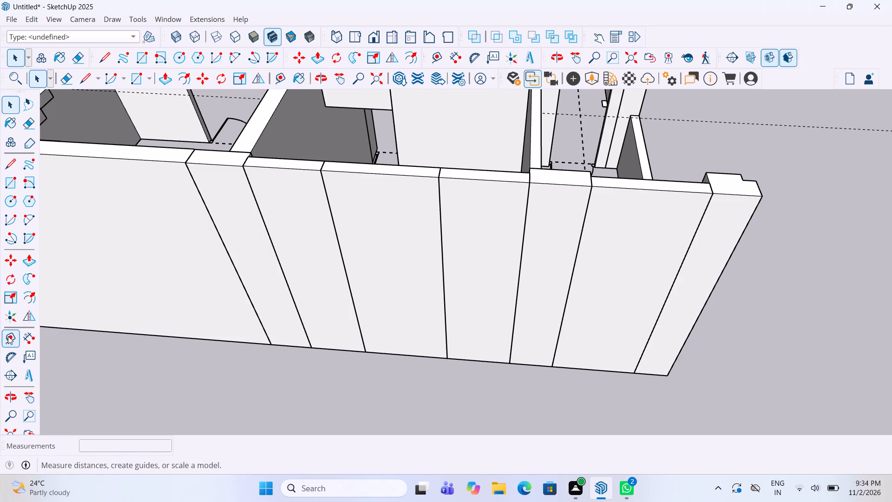
{"action": "left_click", "coordinate": [8, 336]}
{"action": "middle_click_drag", "start_coordinate": [498, 259], "coordinate": [520, 401]}
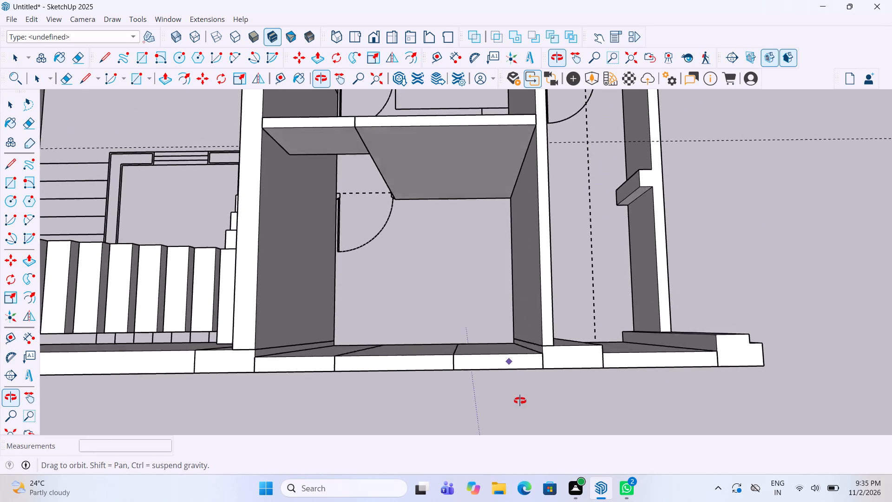
{"action": "middle_click_drag", "start_coordinate": [520, 401], "coordinate": [529, 293]}
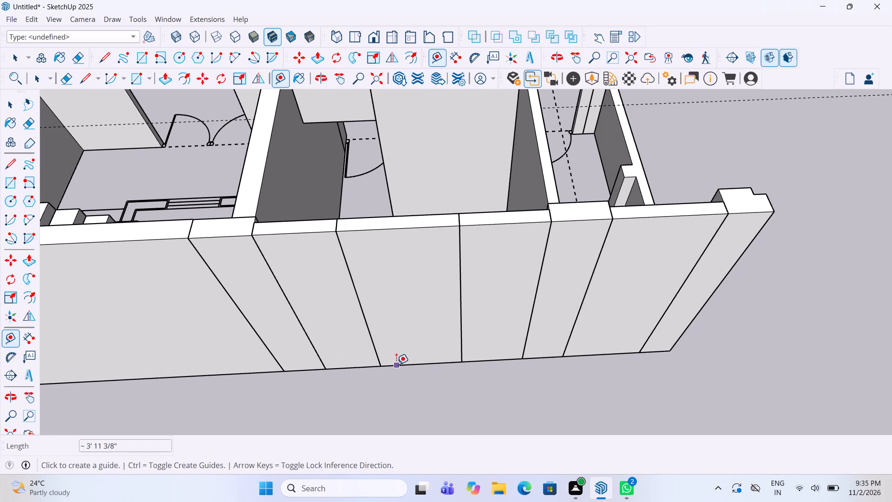
{"action": "left_click", "coordinate": [396, 364]}
{"action": "type", "text": "3'"}
{"action": "key", "text": "Return"}
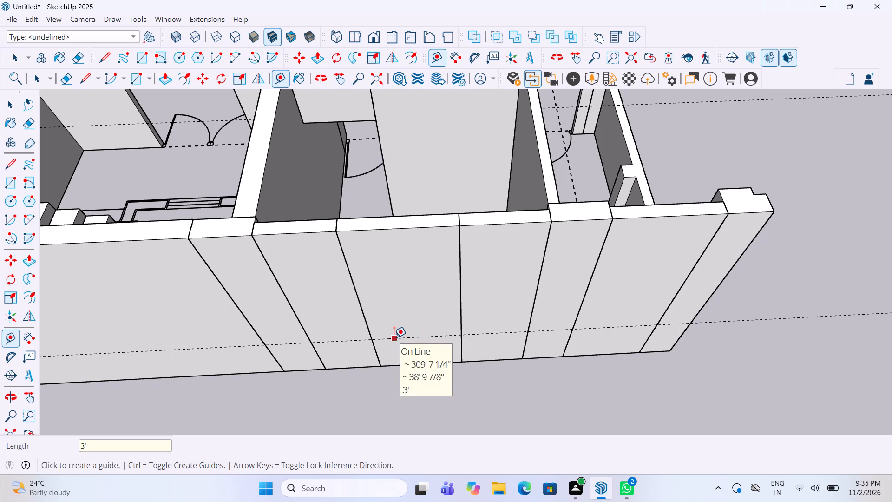
{"action": "left_click", "coordinate": [394, 337]}
{"action": "type", "text": "4'"}
{"action": "key", "text": "Return"}
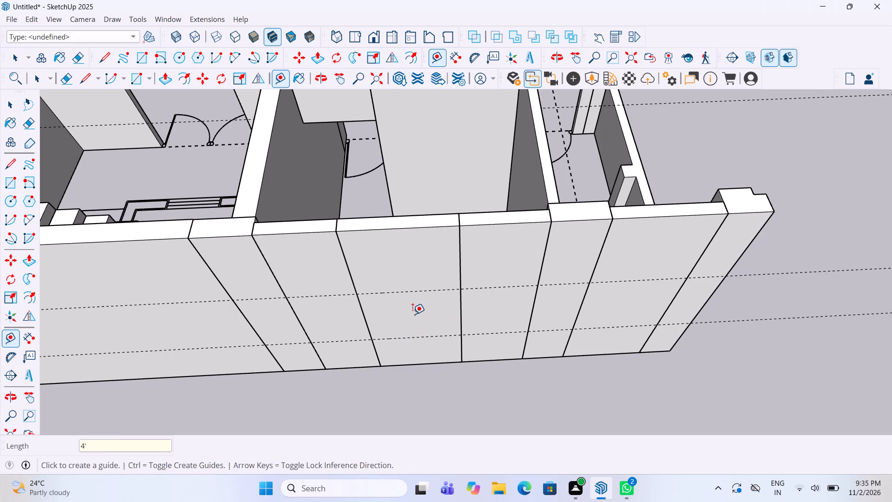
Inside the window bay's group, cut a 4' high opening through the full wall thickness between the two guides and close the group.
{"action": "key", "text": "space"}
{"action": "scroll", "coordinate": [413, 314], "scroll_direction": "down", "scroll_amount": 4}
{"action": "middle_click_drag", "start_coordinate": [414, 319], "coordinate": [420, 251]}
{"action": "scroll", "coordinate": [424, 290], "scroll_direction": "up", "scroll_amount": 2}
{"action": "double_click", "coordinate": [424, 290]}
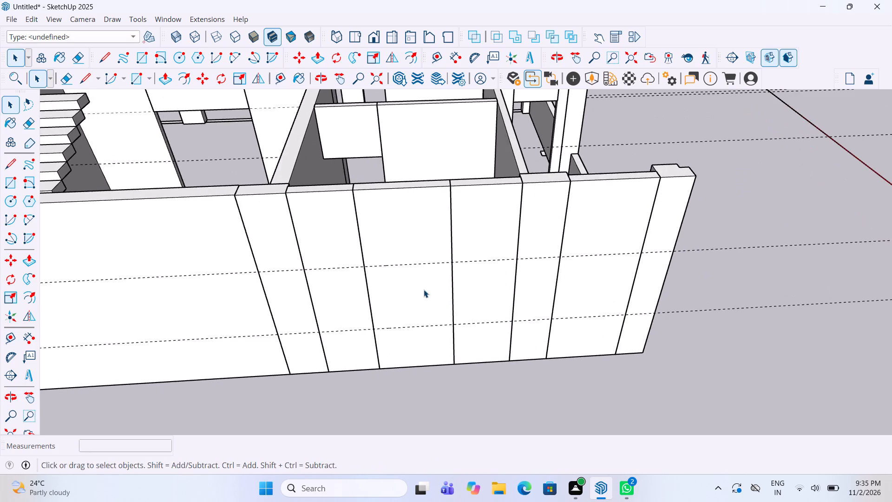
{"action": "left_click", "coordinate": [7, 173]}
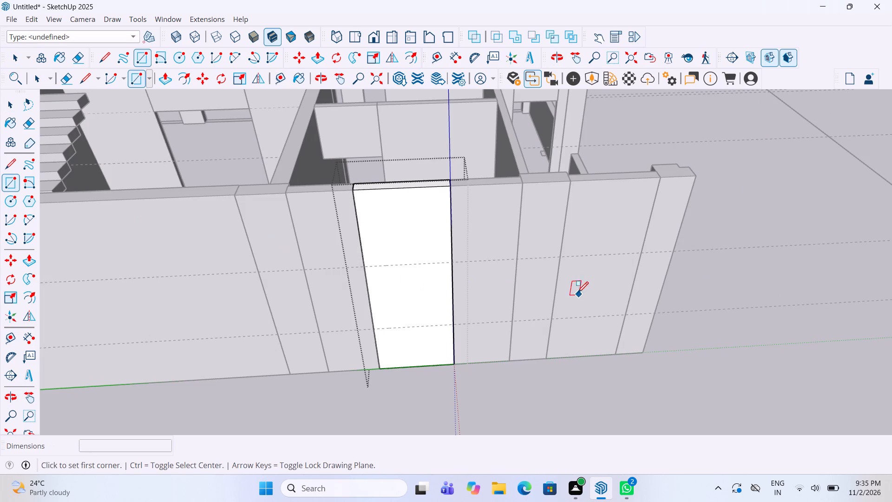
{"action": "left_click", "coordinate": [453, 262]}
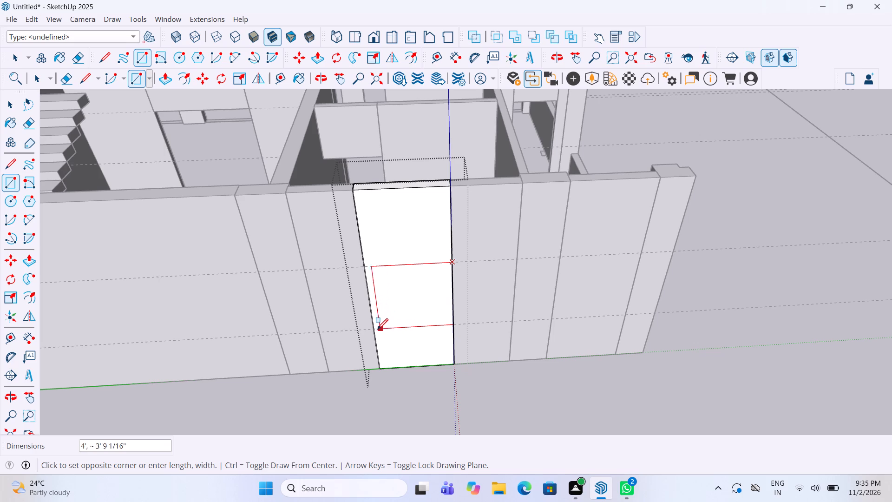
{"action": "left_click", "coordinate": [375, 330]}
{"action": "key", "text": "p"}
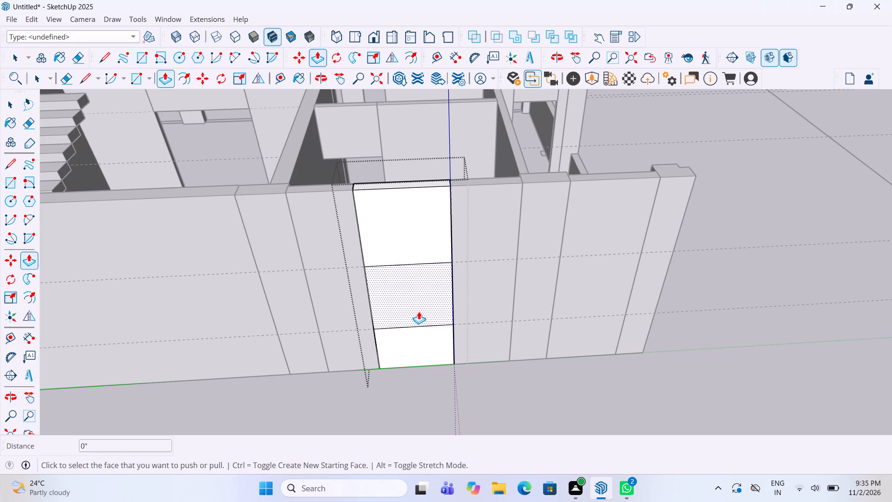
{"action": "left_click", "coordinate": [419, 311]}
{"action": "double_click", "coordinate": [413, 276]}
{"action": "left_click", "coordinate": [413, 276]}
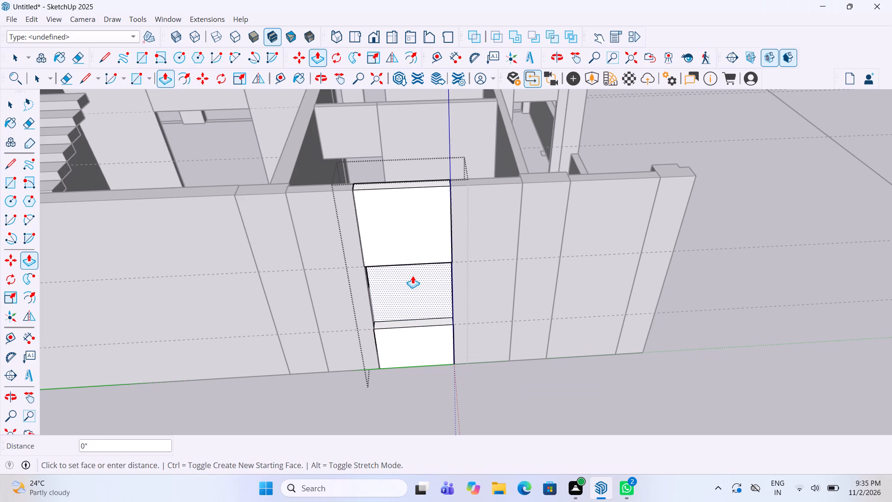
{"action": "key", "text": "Delete"}
{"action": "key", "text": "space"}
{"action": "left_click", "coordinate": [518, 417]}
Delete the two guides used to set the window's sill and head.
{"action": "middle_click_drag", "start_coordinate": [325, 236], "coordinate": [578, 309]}
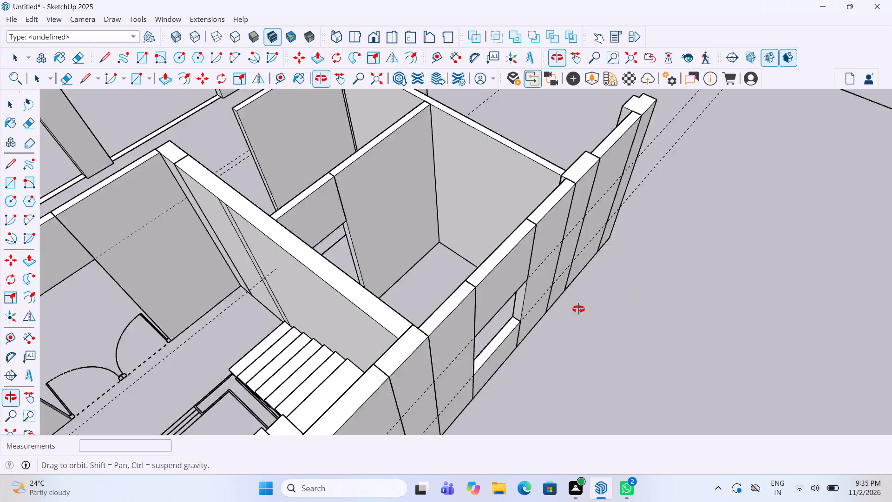
{"action": "middle_click_drag", "start_coordinate": [578, 309], "coordinate": [393, 265]}
{"action": "scroll", "coordinate": [351, 269], "scroll_direction": "down", "scroll_amount": 4}
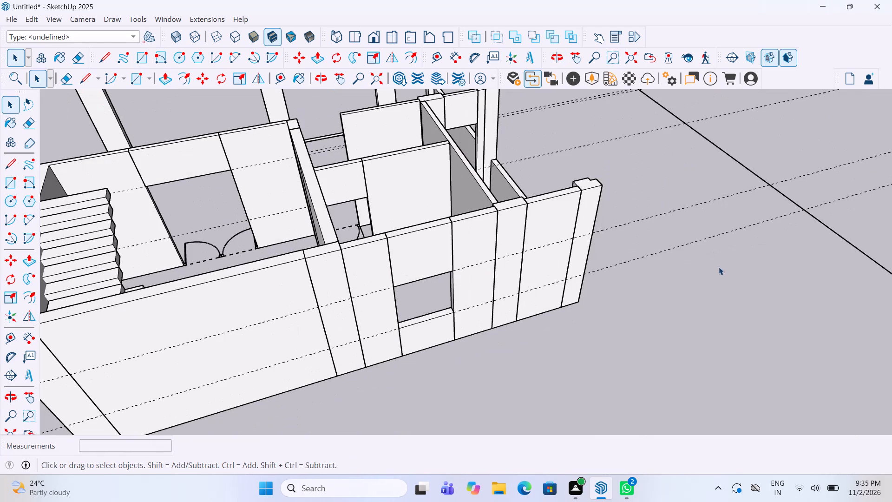
{"action": "left_click_drag", "start_coordinate": [710, 261], "coordinate": [664, 193]}
{"action": "key", "text": "Delete"}
Delete the remaining lengthwise guides that cross the walled building.
{"action": "scroll", "coordinate": [598, 298], "scroll_direction": "down", "scroll_amount": 3}
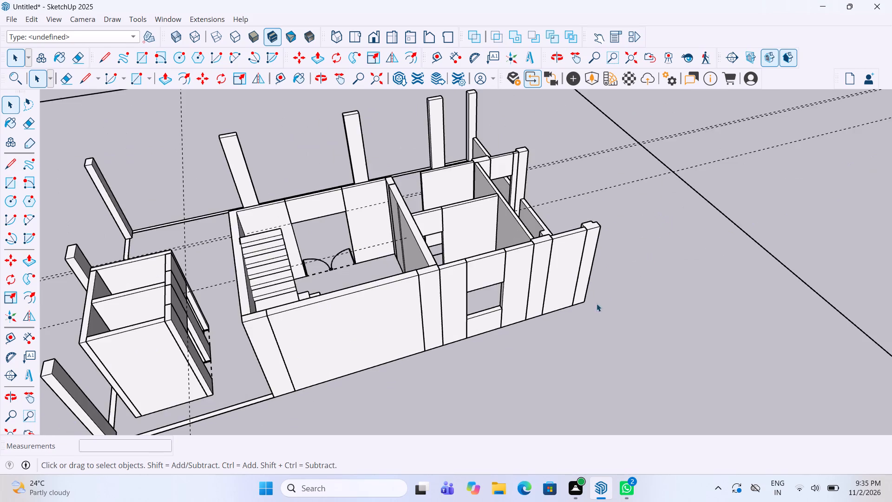
{"action": "scroll", "coordinate": [597, 304], "scroll_direction": "down", "scroll_amount": 5}
{"action": "middle_click_drag", "start_coordinate": [688, 102], "coordinate": [604, 110]}
{"action": "left_click_drag", "start_coordinate": [671, 280], "coordinate": [634, 214]}
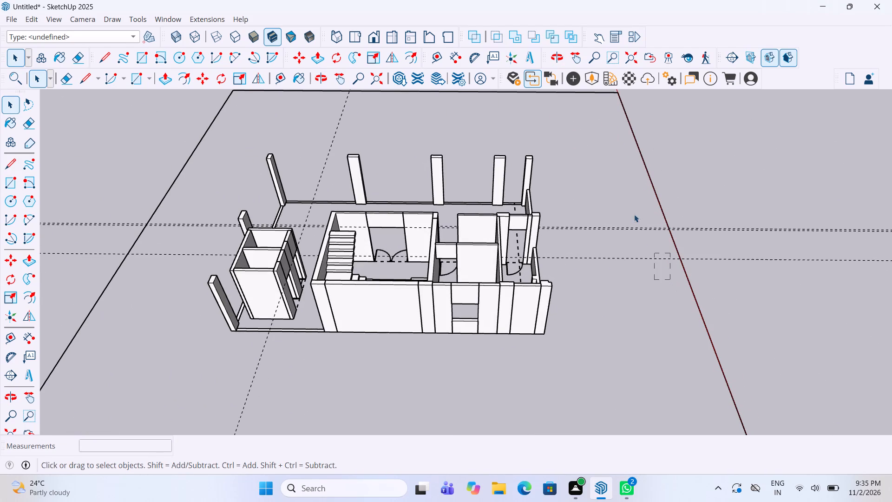
{"action": "left_click_drag", "start_coordinate": [634, 214], "coordinate": [625, 201]}
{"action": "left_click", "coordinate": [625, 201]}
{"action": "left_click_drag", "start_coordinate": [636, 280], "coordinate": [600, 209]}
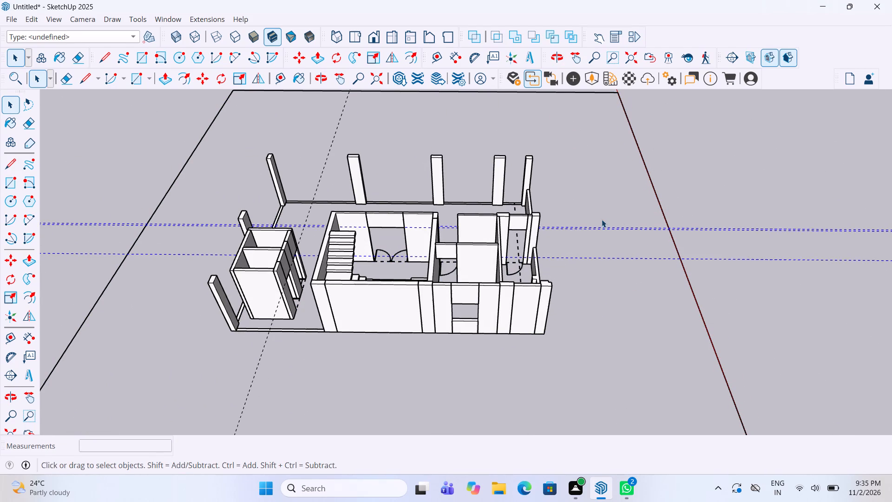
{"action": "key", "text": "Delete"}
On the neighbouring plan, draw a 9" by about 5' 5 3/4" rectangle over the toilet-side wall from the corner column to the window.
{"action": "scroll", "coordinate": [603, 229], "scroll_direction": "down", "scroll_amount": 3}
{"action": "middle_click_drag", "start_coordinate": [419, 235], "coordinate": [425, 271]}
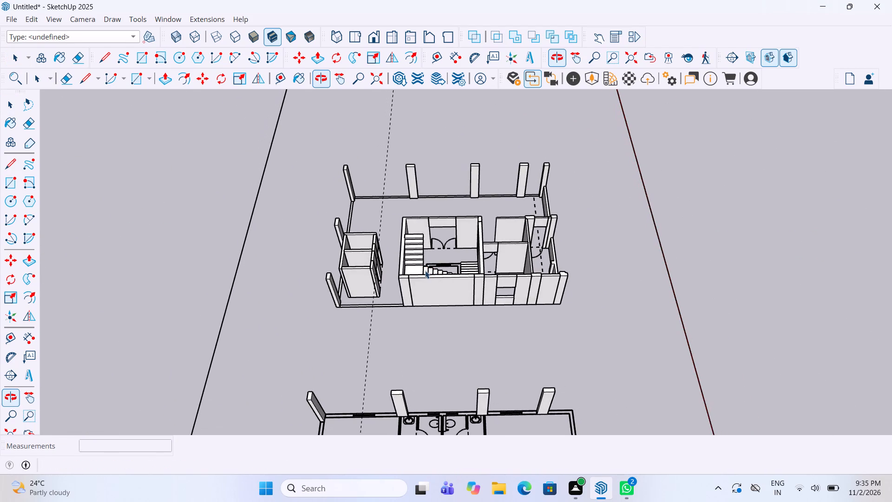
{"action": "scroll", "coordinate": [425, 271], "scroll_direction": "down", "scroll_amount": 6}
{"action": "middle_click_drag", "start_coordinate": [437, 411], "coordinate": [416, 395]}
{"action": "scroll", "coordinate": [429, 403], "scroll_direction": "up", "scroll_amount": 1}
{"action": "scroll", "coordinate": [360, 330], "scroll_direction": "up", "scroll_amount": 8}
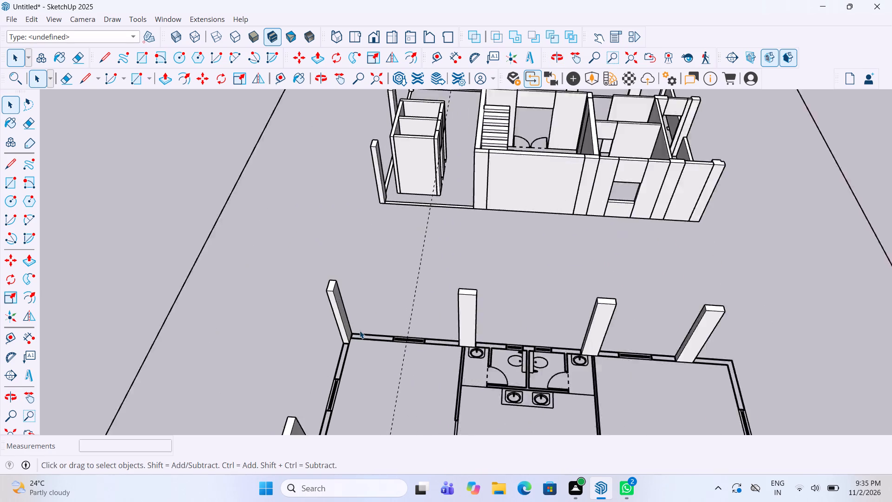
{"action": "scroll", "coordinate": [360, 330], "scroll_direction": "up", "scroll_amount": 10}
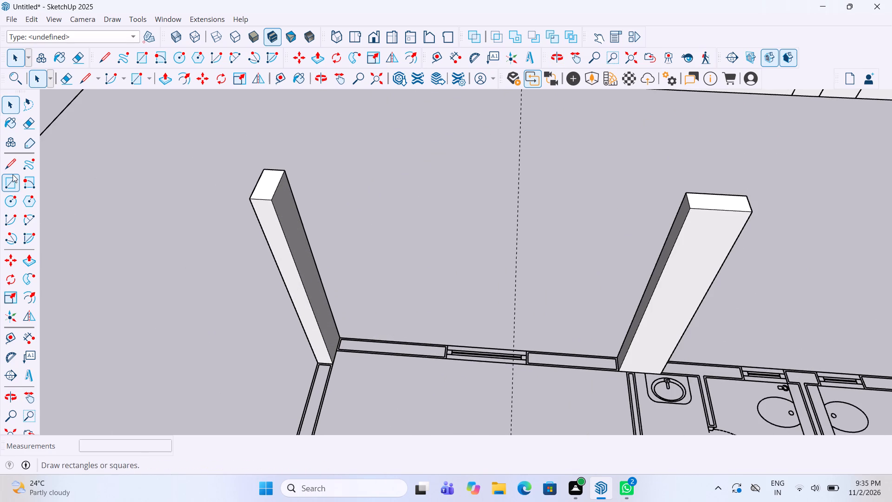
{"action": "left_click", "coordinate": [17, 189]}
{"action": "middle_click_drag", "start_coordinate": [562, 365], "coordinate": [599, 353]}
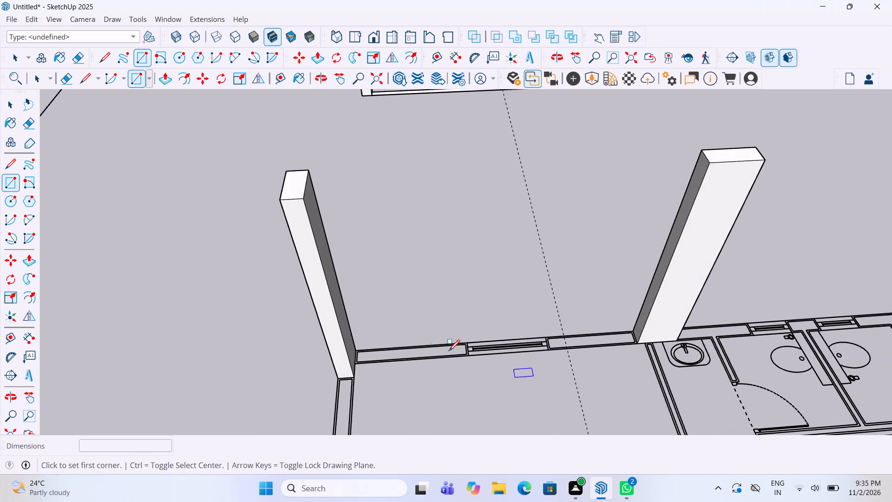
{"action": "scroll", "coordinate": [428, 355], "scroll_direction": "up", "scroll_amount": 4}
{"action": "scroll", "coordinate": [339, 362], "scroll_direction": "up", "scroll_amount": 4}
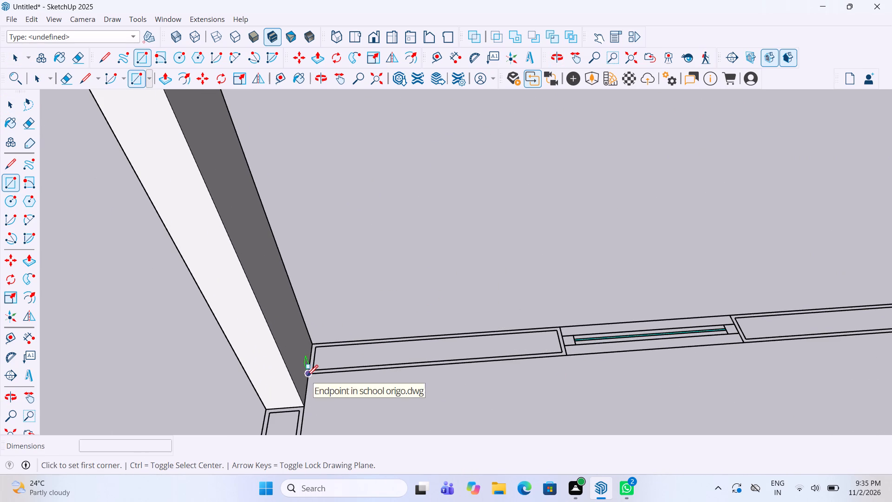
{"action": "left_click", "coordinate": [307, 377]}
{"action": "left_click", "coordinate": [562, 327]}
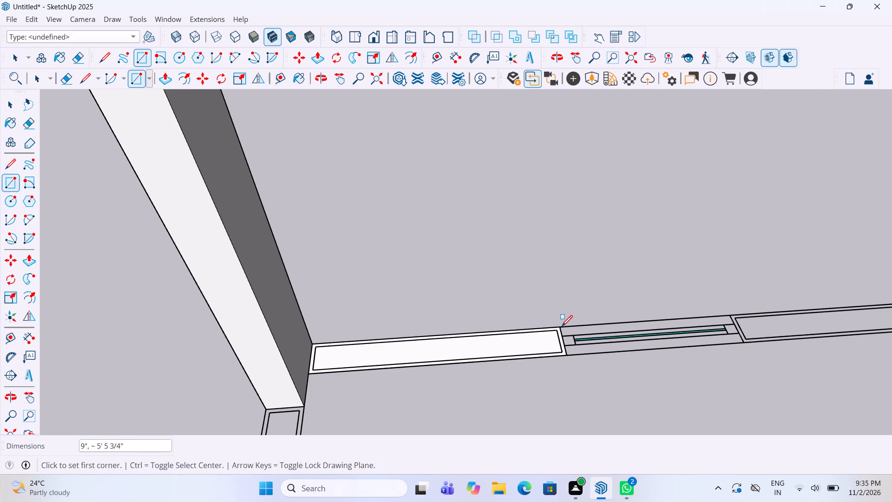
Draw rectangles over the adjoining window, 9" by about 3' 11 3/16", and over the wall segment from it to the next column.
{"action": "scroll", "coordinate": [361, 343], "scroll_direction": "down", "scroll_amount": 4}
{"action": "scroll", "coordinate": [666, 383], "scroll_direction": "up", "scroll_amount": 3}
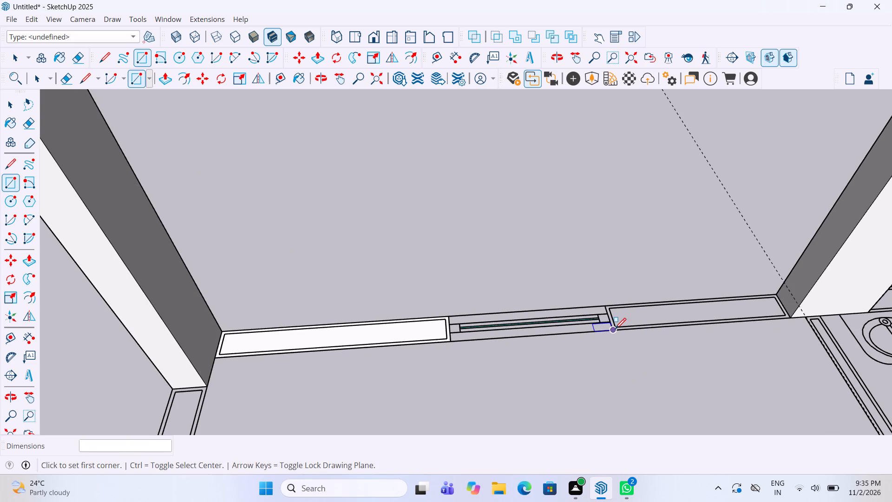
{"action": "left_click", "coordinate": [615, 330]}
{"action": "left_click", "coordinate": [453, 319]}
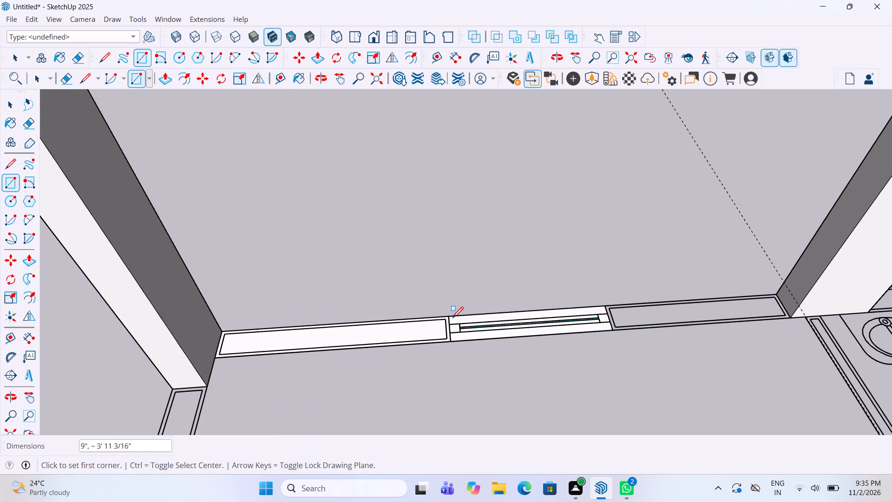
{"action": "left_click", "coordinate": [618, 330]}
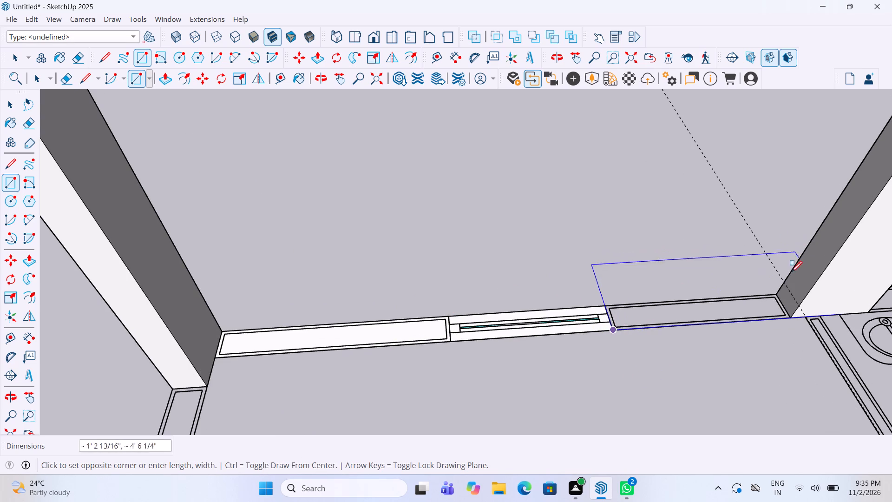
{"action": "left_click", "coordinate": [780, 292]}
Draw a rectangle over the perpendicular outer wall segment running from the same corner column to its first window.
{"action": "scroll", "coordinate": [614, 297], "scroll_direction": "down", "scroll_amount": 4}
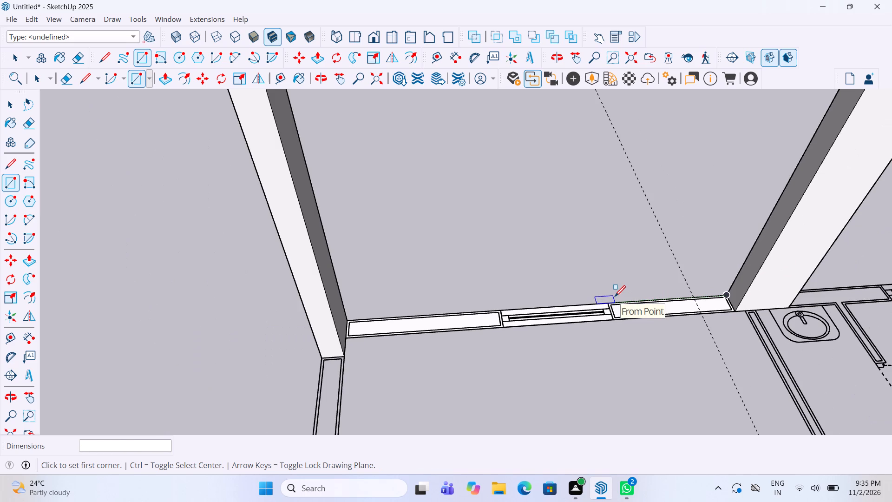
{"action": "scroll", "coordinate": [597, 286], "scroll_direction": "down", "scroll_amount": 6}
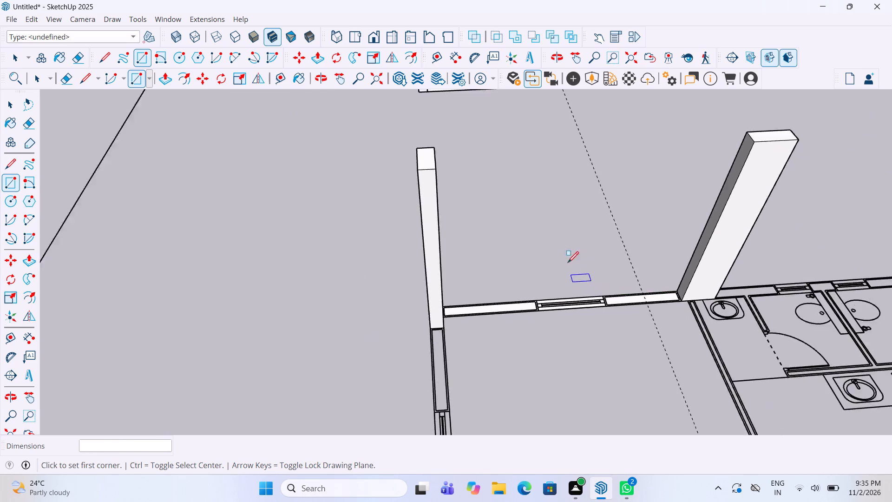
{"action": "scroll", "coordinate": [512, 231], "scroll_direction": "down", "scroll_amount": 5}
{"action": "scroll", "coordinate": [494, 326], "scroll_direction": "up", "scroll_amount": 9}
{"action": "scroll", "coordinate": [443, 256], "scroll_direction": "up", "scroll_amount": 4}
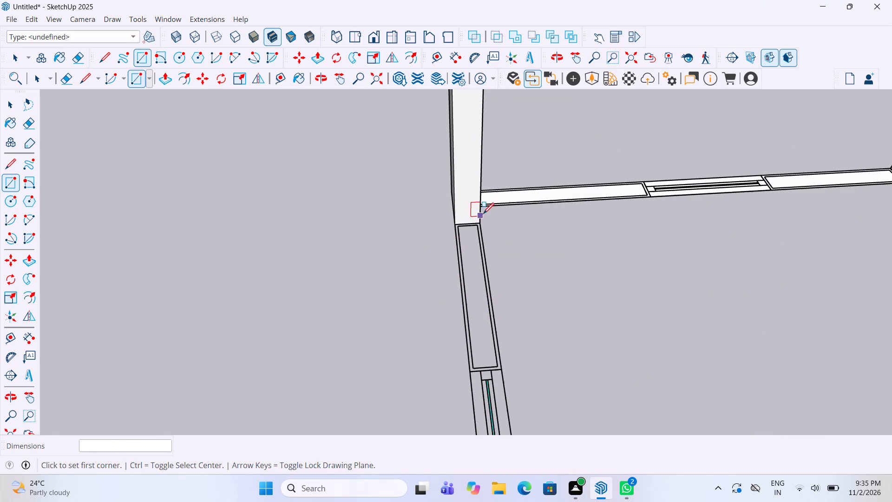
{"action": "left_click", "coordinate": [480, 222]}
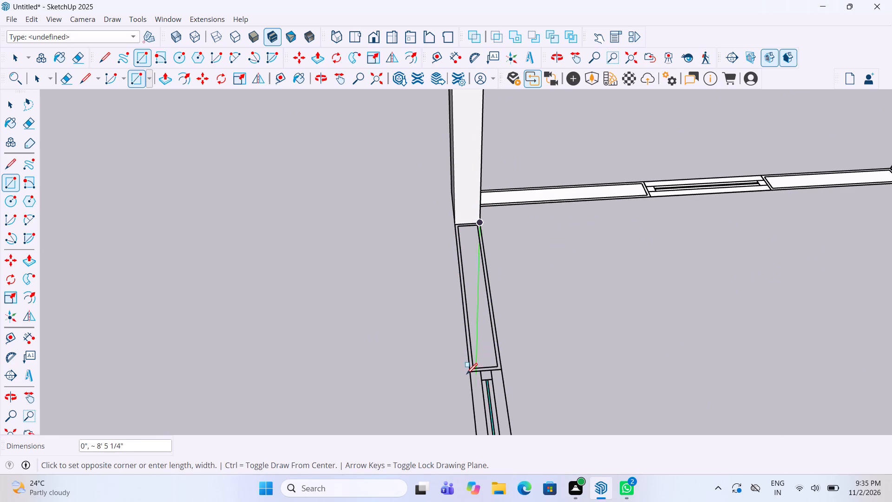
{"action": "left_click", "coordinate": [471, 373]}
{"action": "scroll", "coordinate": [439, 228], "scroll_direction": "down", "scroll_amount": 4}
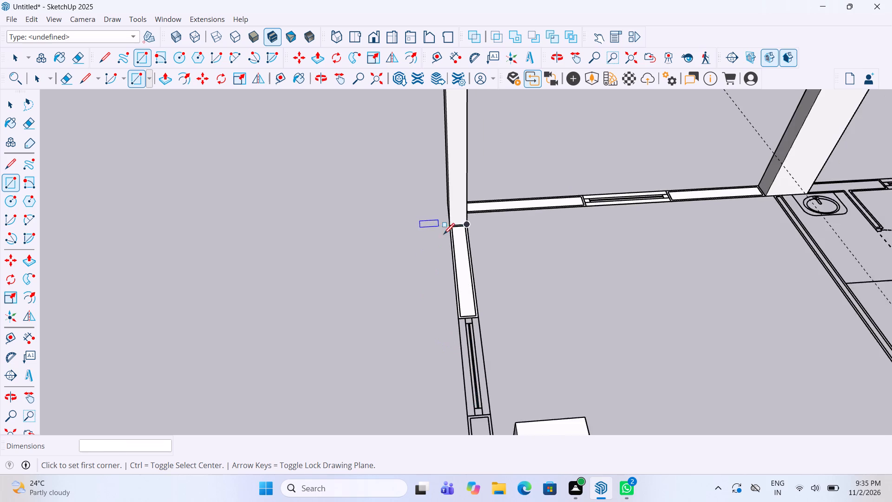
Draw rectangles over the first window, about 3' 11 3/8" by 9", and over the wall segment from it to the next column, 5' 9" by 9".
{"action": "scroll", "coordinate": [444, 235], "scroll_direction": "down", "scroll_amount": 1}
{"action": "scroll", "coordinate": [481, 410], "scroll_direction": "up", "scroll_amount": 8}
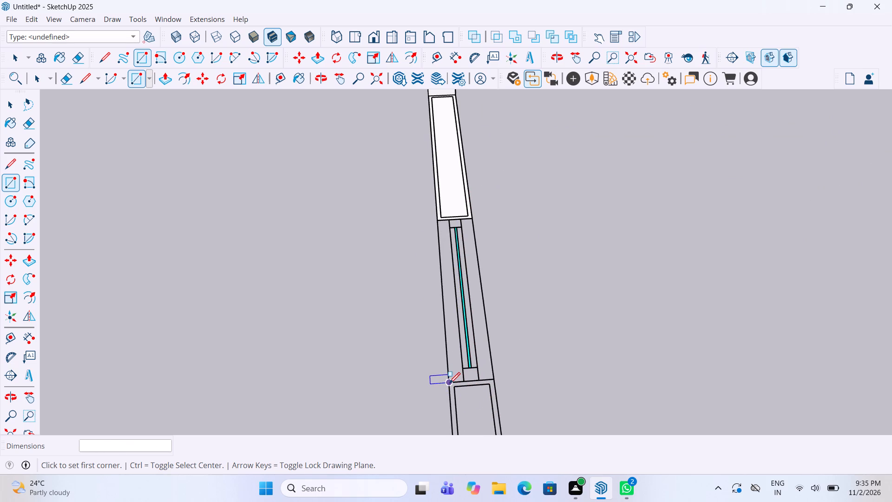
{"action": "left_click", "coordinate": [449, 384]}
{"action": "left_click", "coordinate": [474, 221]}
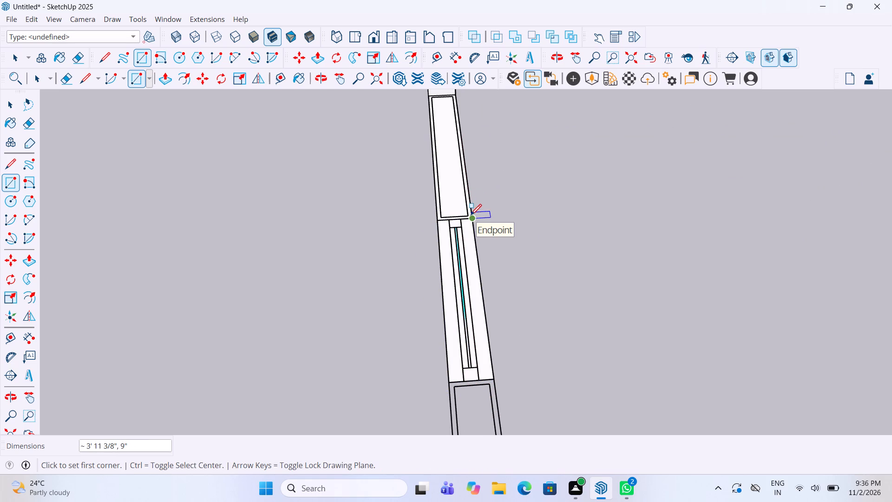
{"action": "scroll", "coordinate": [471, 216], "scroll_direction": "down", "scroll_amount": 11}
{"action": "middle_click_drag", "start_coordinate": [471, 206], "coordinate": [836, 271]}
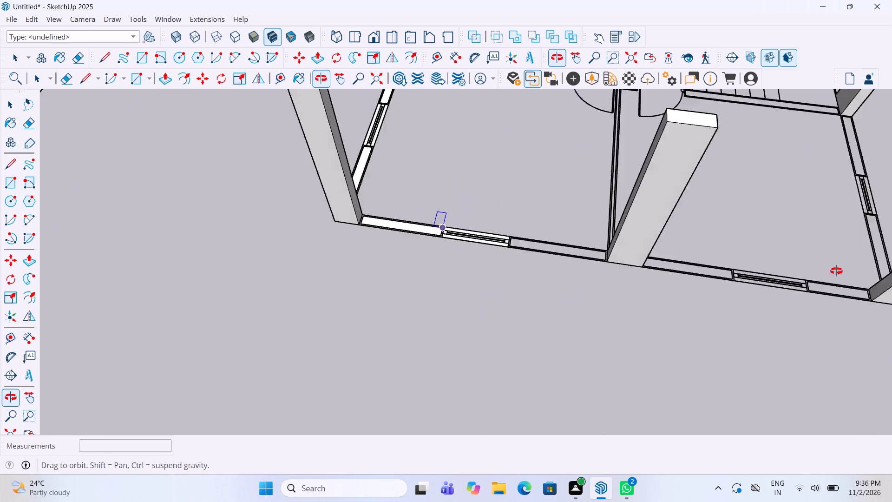
{"action": "middle_click_drag", "start_coordinate": [836, 271], "coordinate": [841, 271]}
{"action": "scroll", "coordinate": [665, 220], "scroll_direction": "up", "scroll_amount": 3}
{"action": "scroll", "coordinate": [498, 221], "scroll_direction": "up", "scroll_amount": 9}
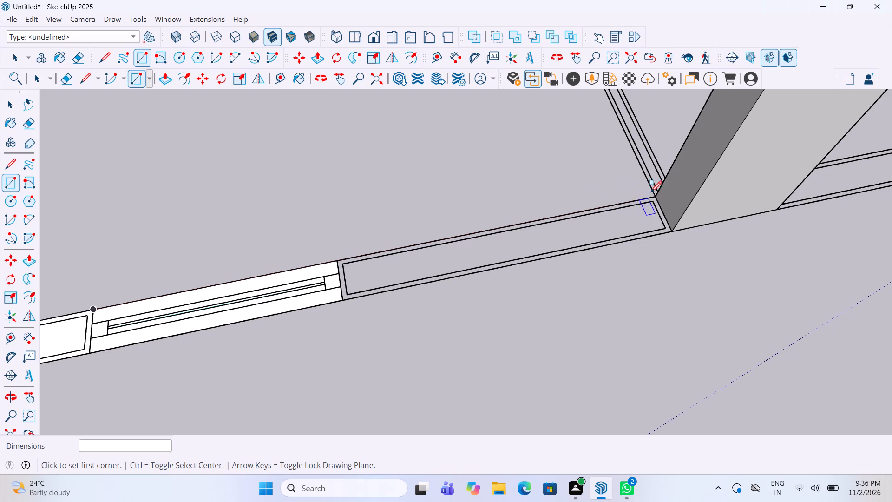
{"action": "left_click", "coordinate": [655, 194]}
{"action": "left_click", "coordinate": [341, 298]}
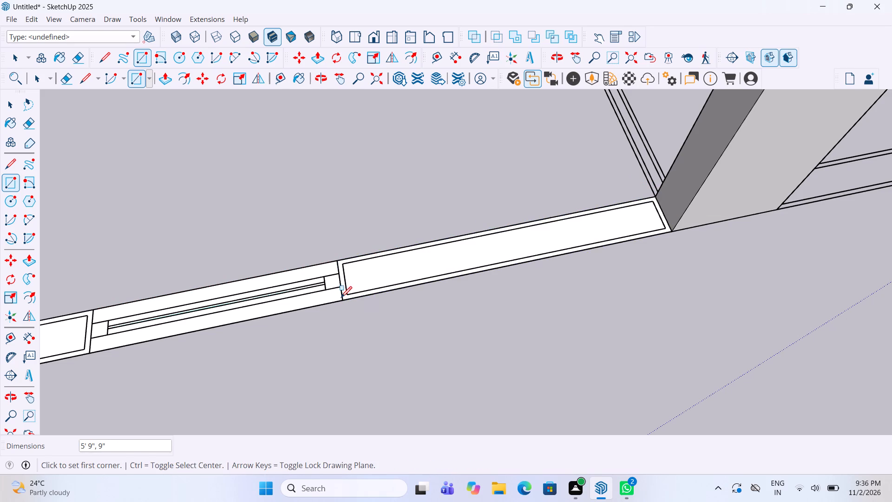
In the next bay, draw rectangles over the wall segment beside the far corner column and over the adjoining window, about 3' 11 5/8" by 9".
{"action": "scroll", "coordinate": [327, 323], "scroll_direction": "down", "scroll_amount": 17}
{"action": "scroll", "coordinate": [510, 274], "scroll_direction": "up", "scroll_amount": 11}
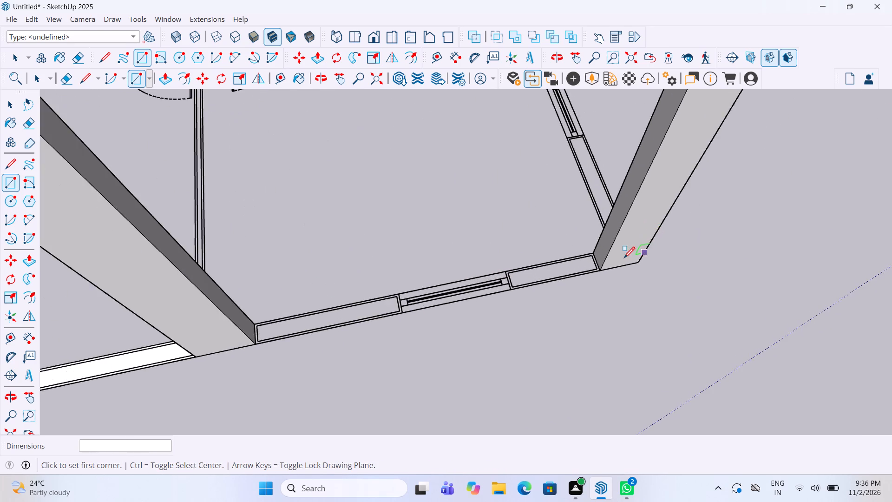
{"action": "scroll", "coordinate": [624, 259], "scroll_direction": "up", "scroll_amount": 2}
{"action": "scroll", "coordinate": [581, 270], "scroll_direction": "up", "scroll_amount": 4}
{"action": "left_click", "coordinate": [587, 283]}
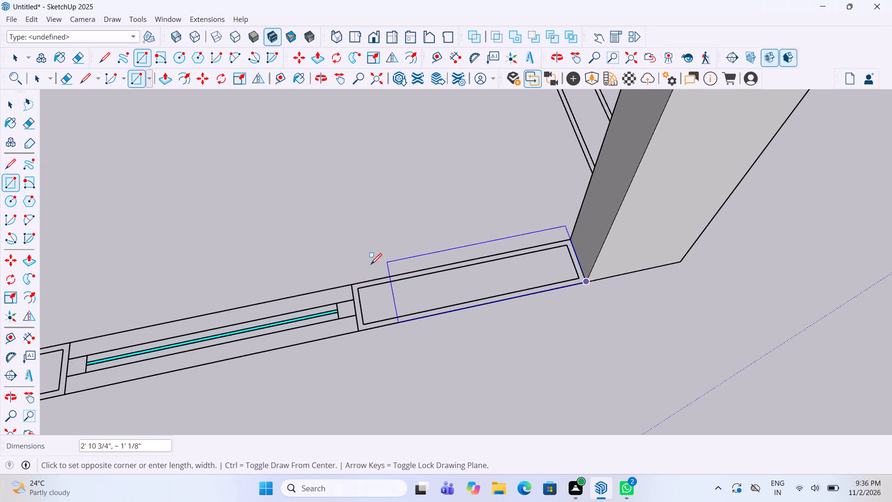
{"action": "left_click", "coordinate": [351, 284]}
{"action": "left_click", "coordinate": [351, 286]}
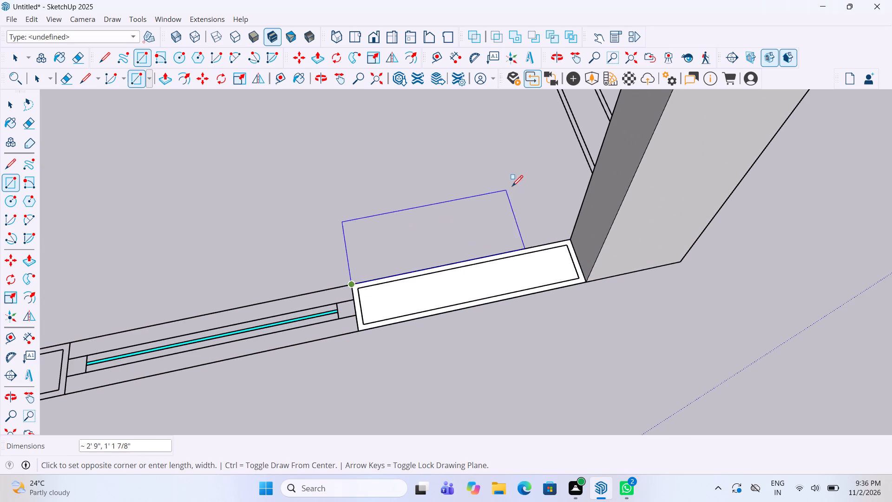
{"action": "scroll", "coordinate": [514, 187], "scroll_direction": "down", "scroll_amount": 5}
{"action": "scroll", "coordinate": [225, 291], "scroll_direction": "up", "scroll_amount": 3}
{"action": "left_click", "coordinate": [262, 313]}
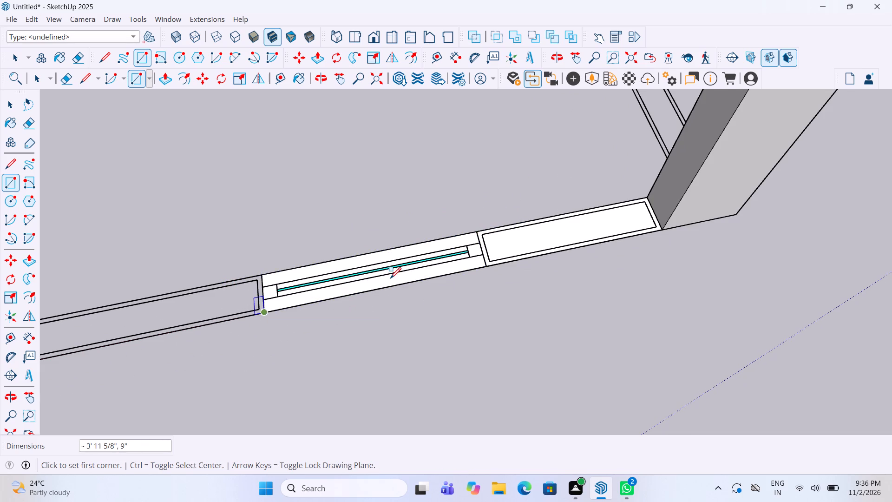
Draw a rectangle about 5' 1 7/16" by 9" over that bay's remaining wall segment, from the middle column to the window.
{"action": "scroll", "coordinate": [820, 173], "scroll_direction": "down", "scroll_amount": 5}
{"action": "scroll", "coordinate": [262, 306], "scroll_direction": "up", "scroll_amount": 5}
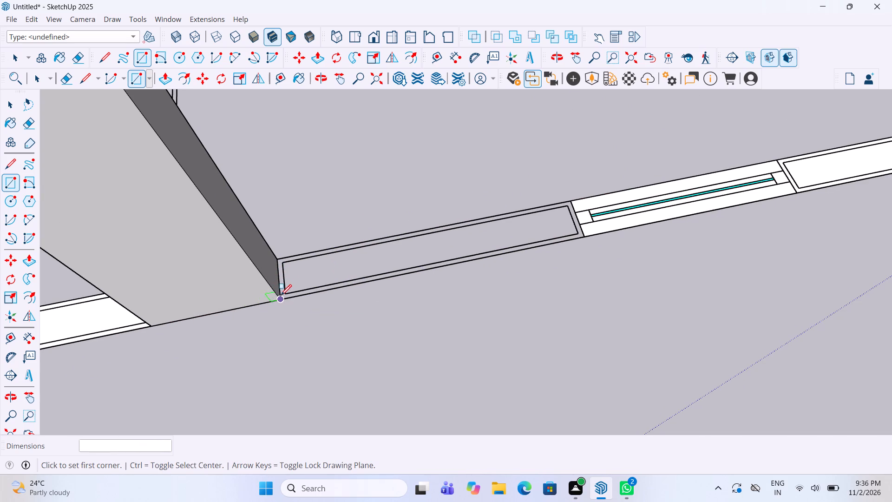
{"action": "left_click", "coordinate": [282, 298]}
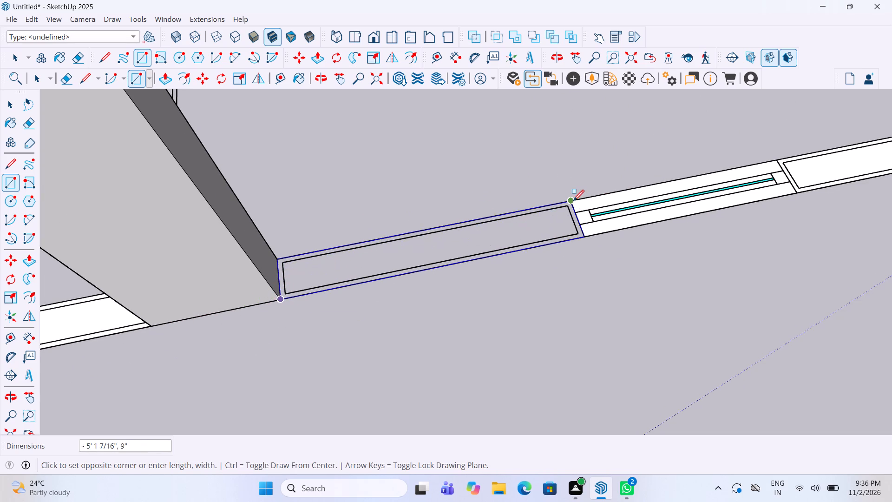
{"action": "left_click", "coordinate": [573, 202]}
On the staircase-side outer wall, draw a rectangle over the segment from the corner column to the first window.
{"action": "scroll", "coordinate": [506, 306], "scroll_direction": "down", "scroll_amount": 10}
{"action": "scroll", "coordinate": [504, 309], "scroll_direction": "down", "scroll_amount": 11}
{"action": "middle_click_drag", "start_coordinate": [679, 214], "coordinate": [344, 208]}
{"action": "scroll", "coordinate": [457, 348], "scroll_direction": "up", "scroll_amount": 3}
{"action": "scroll", "coordinate": [466, 408], "scroll_direction": "up", "scroll_amount": 3}
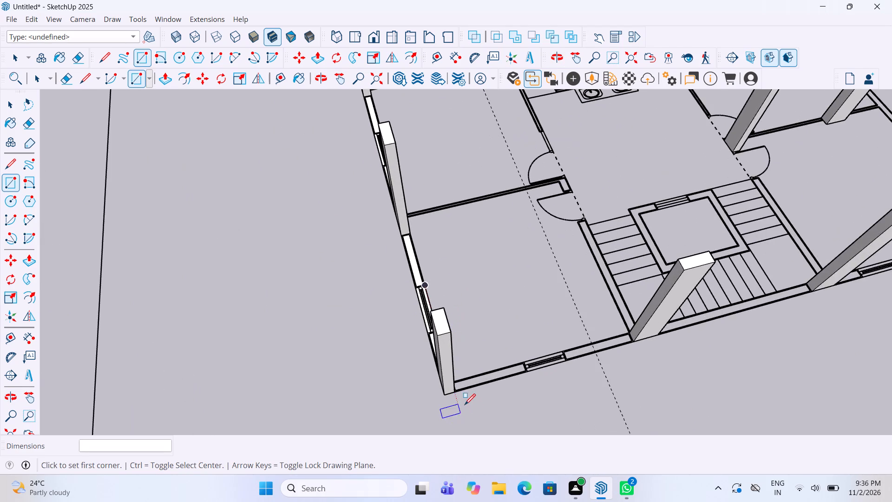
{"action": "scroll", "coordinate": [465, 406], "scroll_direction": "up", "scroll_amount": 7}
{"action": "left_click", "coordinate": [440, 370]}
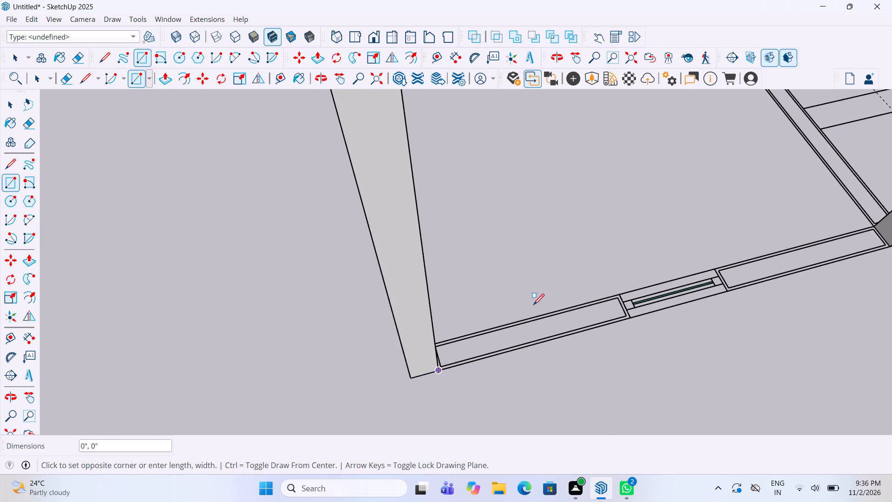
{"action": "left_click", "coordinate": [619, 293]}
Draw rectangles over the wall segment between that window and the staircase column, about 5' 4 3/4" by 9", and over the window, about 2' 11 15/16" by 9".
{"action": "scroll", "coordinate": [426, 288], "scroll_direction": "down", "scroll_amount": 4}
{"action": "middle_click_drag", "start_coordinate": [837, 286], "coordinate": [746, 272]}
{"action": "scroll", "coordinate": [814, 362], "scroll_direction": "up", "scroll_amount": 7}
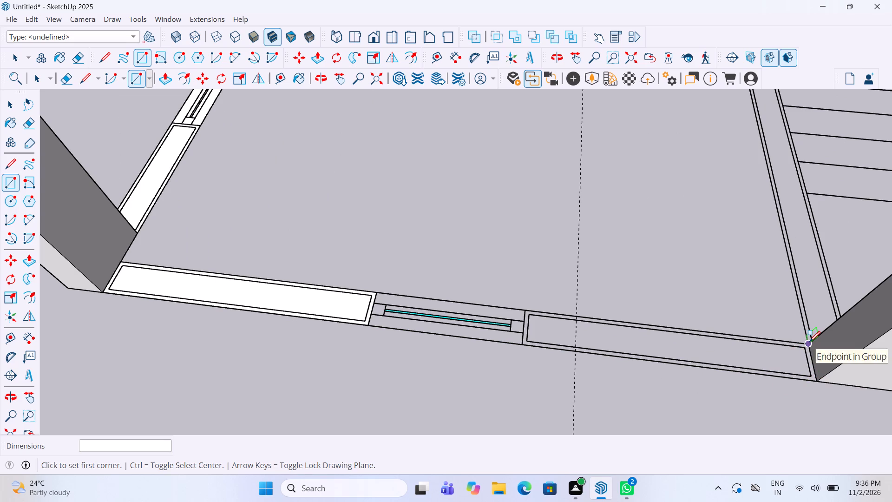
{"action": "left_click", "coordinate": [809, 343]}
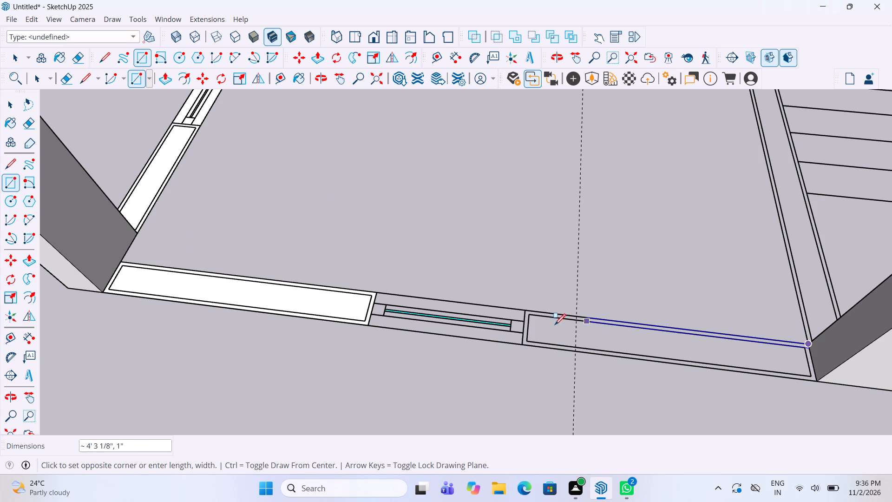
{"action": "left_click", "coordinate": [525, 347]}
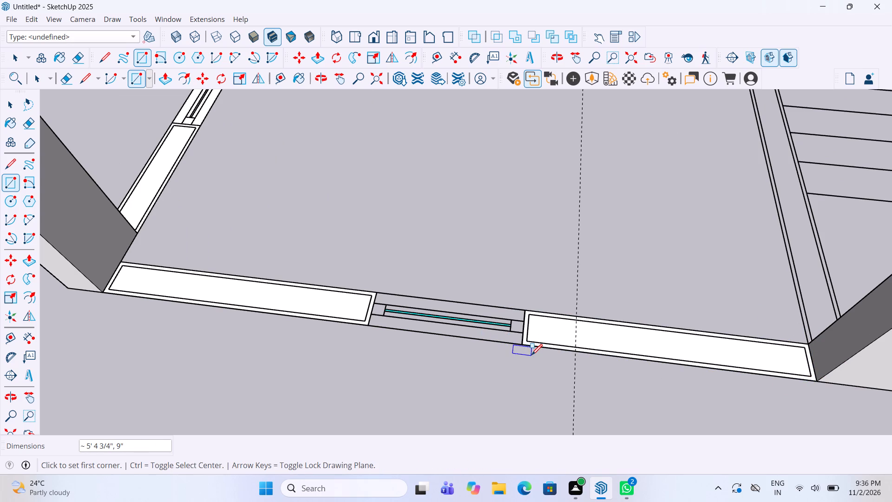
{"action": "left_click", "coordinate": [370, 326]}
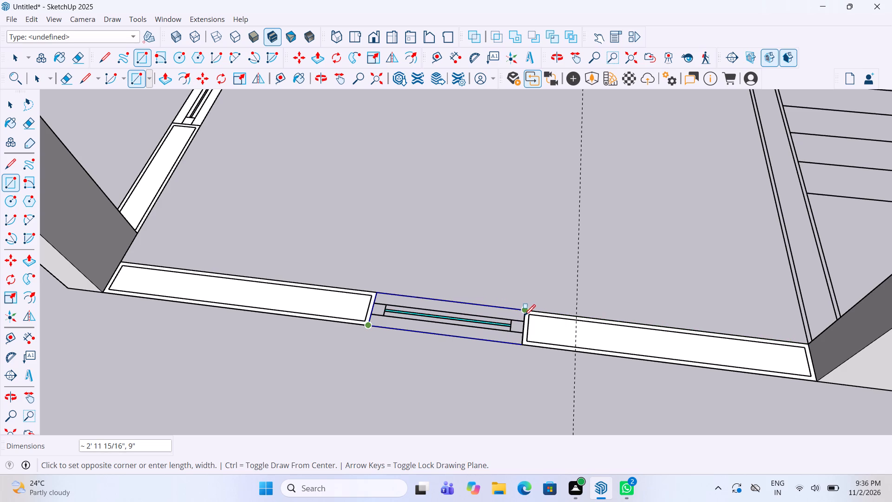
{"action": "left_click", "coordinate": [525, 317]}
Draw a rectangle about 13' 3 1/8" by 9" over the outer wall behind the stairs, between the two staircase columns.
{"action": "scroll", "coordinate": [451, 310], "scroll_direction": "down", "scroll_amount": 3}
{"action": "scroll", "coordinate": [391, 320], "scroll_direction": "down", "scroll_amount": 12}
{"action": "scroll", "coordinate": [606, 329], "scroll_direction": "up", "scroll_amount": 4}
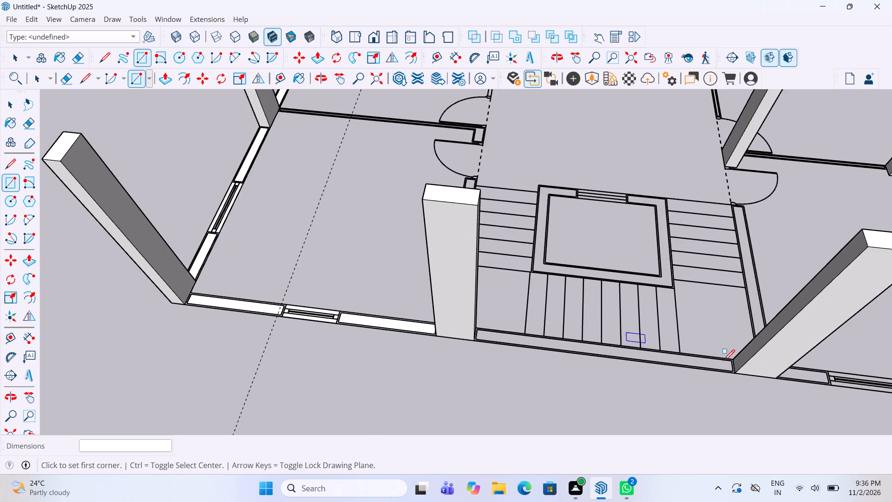
{"action": "scroll", "coordinate": [747, 373], "scroll_direction": "up", "scroll_amount": 10}
{"action": "left_click", "coordinate": [726, 367]}
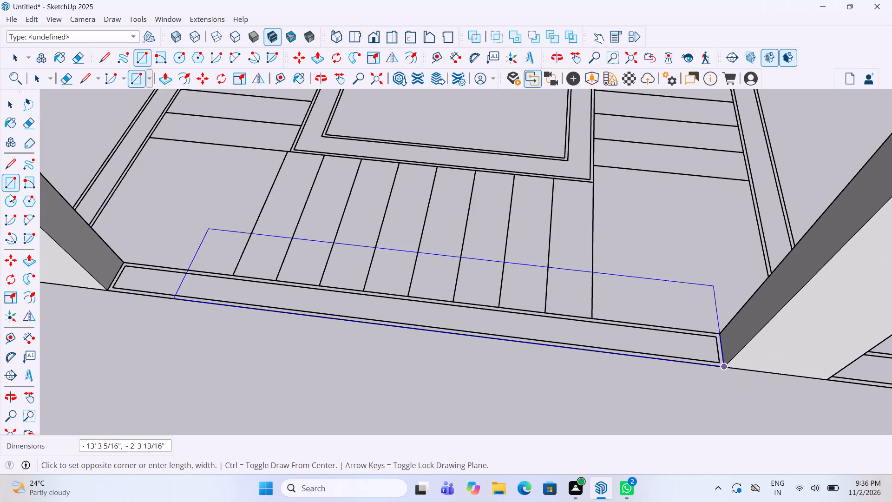
{"action": "double_click", "coordinate": [122, 264]}
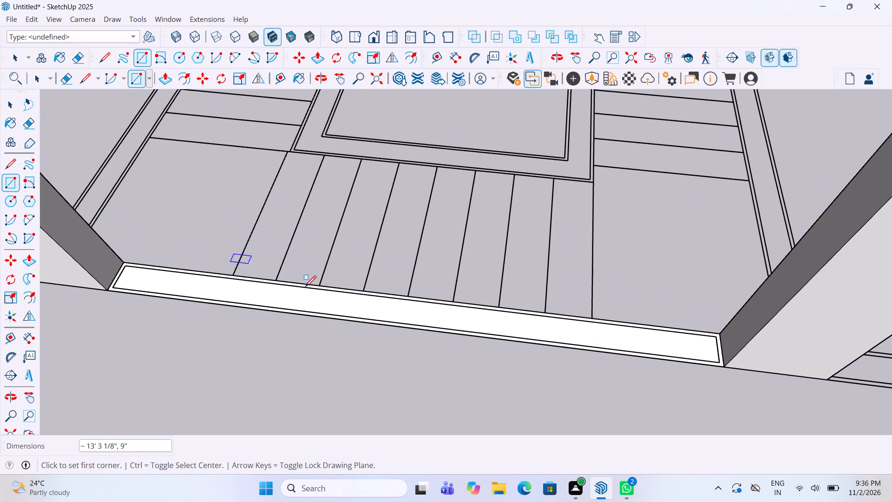
Beyond the stairs, draw rectangles over the short wall segment from the staircase column to the window and over the window itself.
{"action": "scroll", "coordinate": [300, 283], "scroll_direction": "down", "scroll_amount": 14}
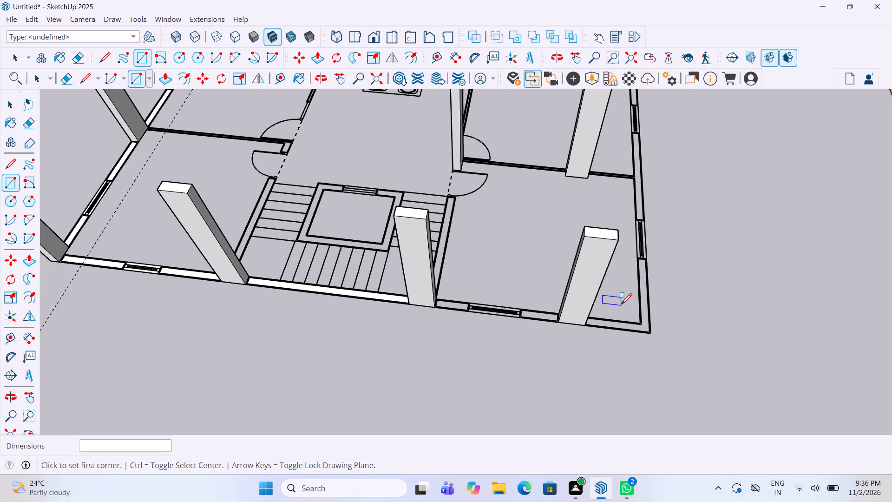
{"action": "scroll", "coordinate": [450, 210], "scroll_direction": "up", "scroll_amount": 4}
{"action": "scroll", "coordinate": [453, 392], "scroll_direction": "up", "scroll_amount": 7}
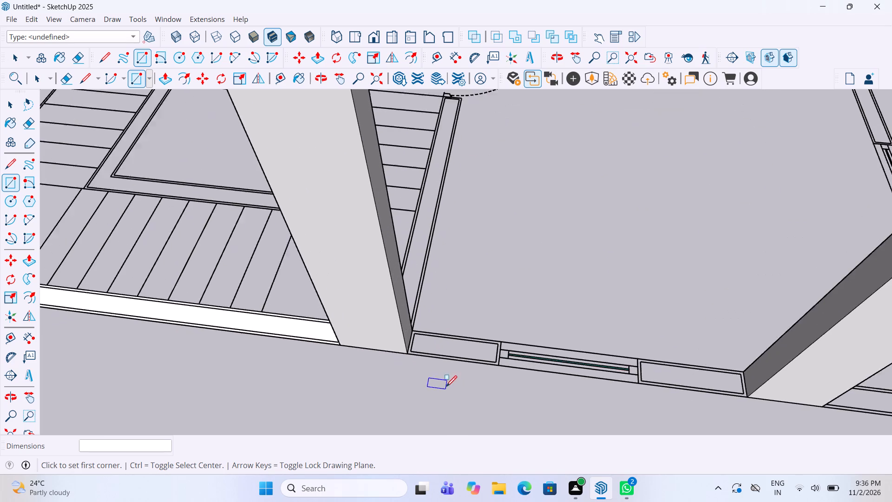
{"action": "scroll", "coordinate": [446, 388], "scroll_direction": "up", "scroll_amount": 2}
{"action": "left_click", "coordinate": [397, 301]}
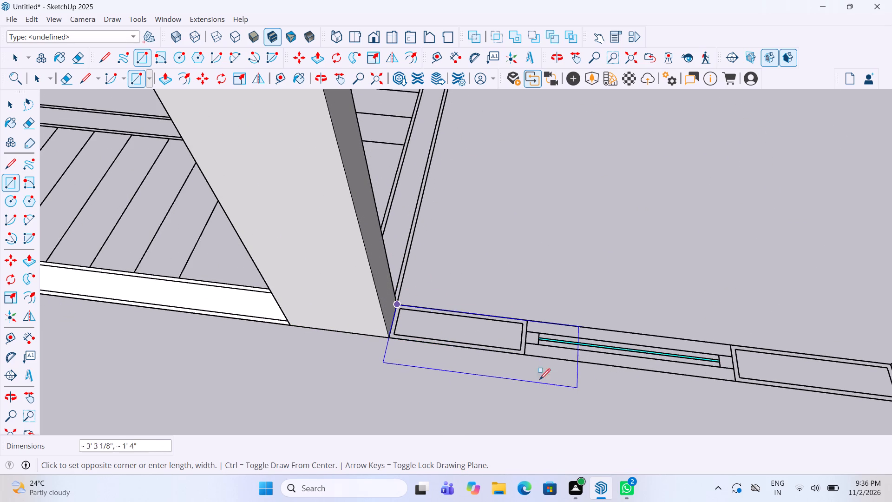
{"action": "double_click", "coordinate": [523, 355]}
{"action": "left_click", "coordinate": [524, 356]}
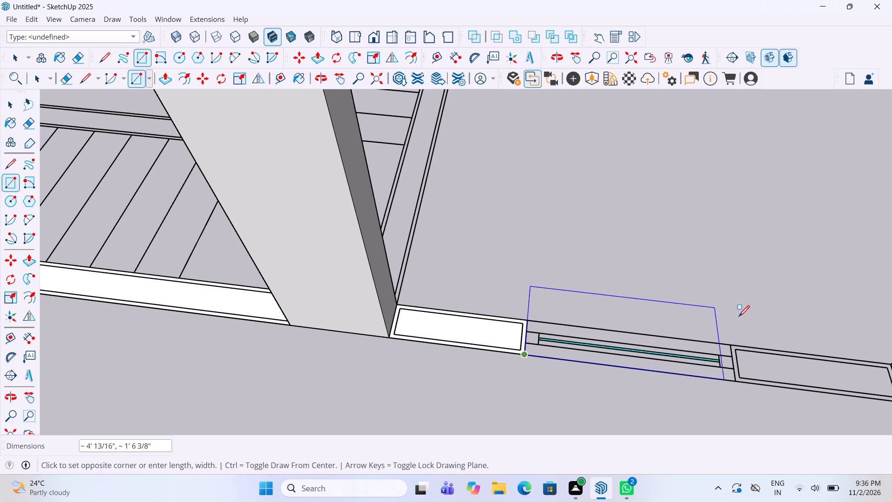
{"action": "left_click", "coordinate": [730, 343]}
Draw a rectangle over the wall segment from that window to the last column on the staircase side.
{"action": "scroll", "coordinate": [463, 347], "scroll_direction": "down", "scroll_amount": 6}
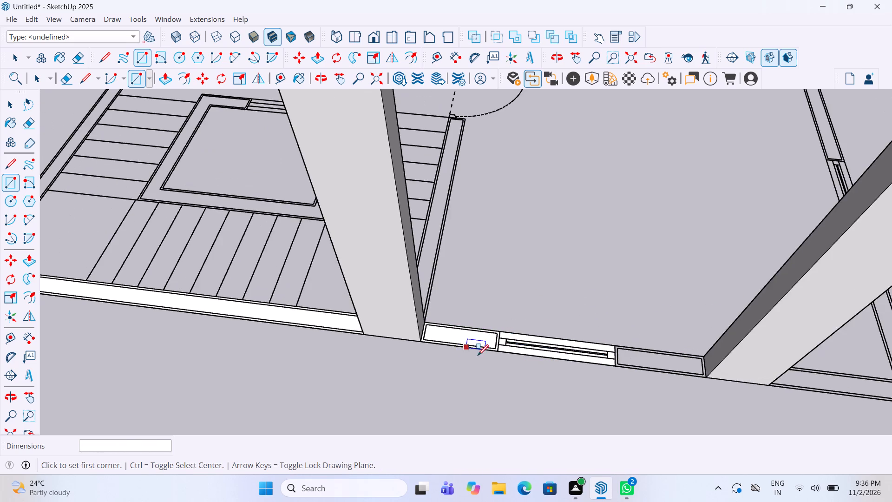
{"action": "scroll", "coordinate": [652, 365], "scroll_direction": "up", "scroll_amount": 5}
{"action": "left_click", "coordinate": [594, 366]}
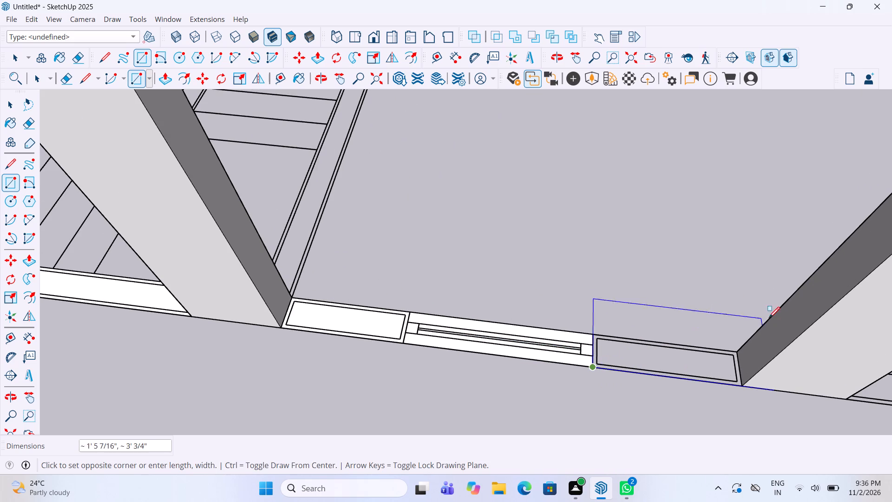
{"action": "left_click", "coordinate": [739, 348]}
Draw a rectangle about 4' 11 1/16" by 9" over the wall from the last column to the building's outer corner.
{"action": "scroll", "coordinate": [551, 310], "scroll_direction": "down", "scroll_amount": 9}
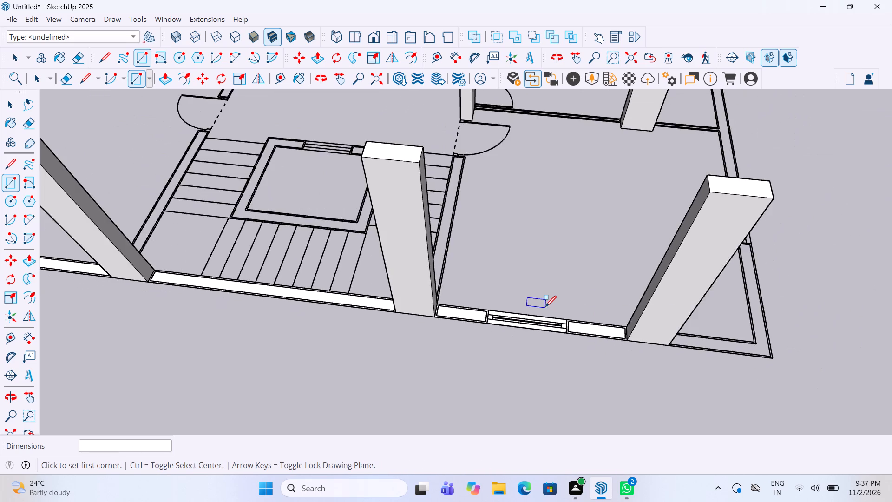
{"action": "scroll", "coordinate": [545, 308], "scroll_direction": "down", "scroll_amount": 5}
{"action": "middle_click_drag", "start_coordinate": [536, 303], "coordinate": [387, 269]}
{"action": "scroll", "coordinate": [564, 291], "scroll_direction": "down", "scroll_amount": 2}
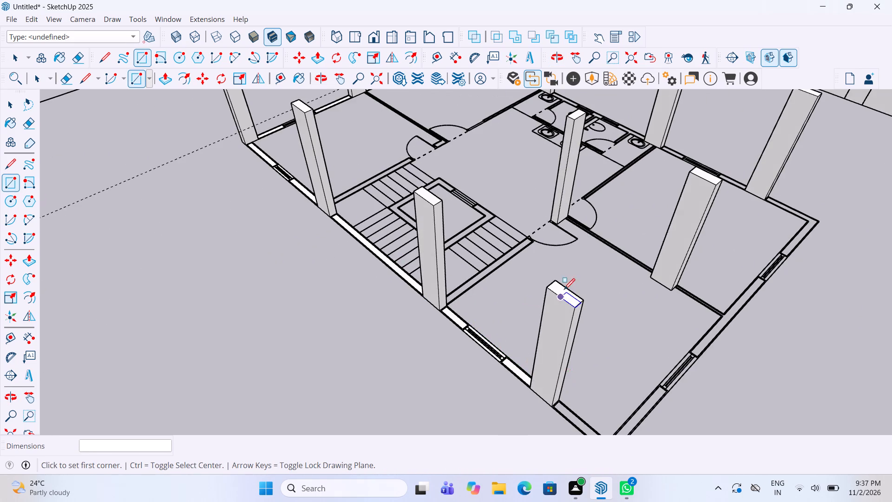
{"action": "scroll", "coordinate": [564, 291], "scroll_direction": "down", "scroll_amount": 3}
{"action": "scroll", "coordinate": [571, 409], "scroll_direction": "up", "scroll_amount": 10}
{"action": "scroll", "coordinate": [550, 304], "scroll_direction": "up", "scroll_amount": 5}
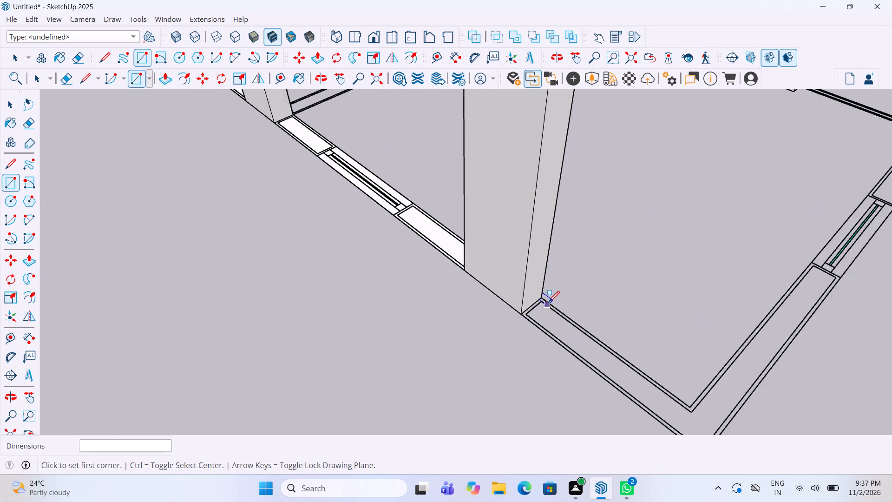
{"action": "scroll", "coordinate": [549, 303], "scroll_direction": "up", "scroll_amount": 4}
{"action": "left_click", "coordinate": [540, 292]}
{"action": "scroll", "coordinate": [619, 231], "scroll_direction": "down", "scroll_amount": 5}
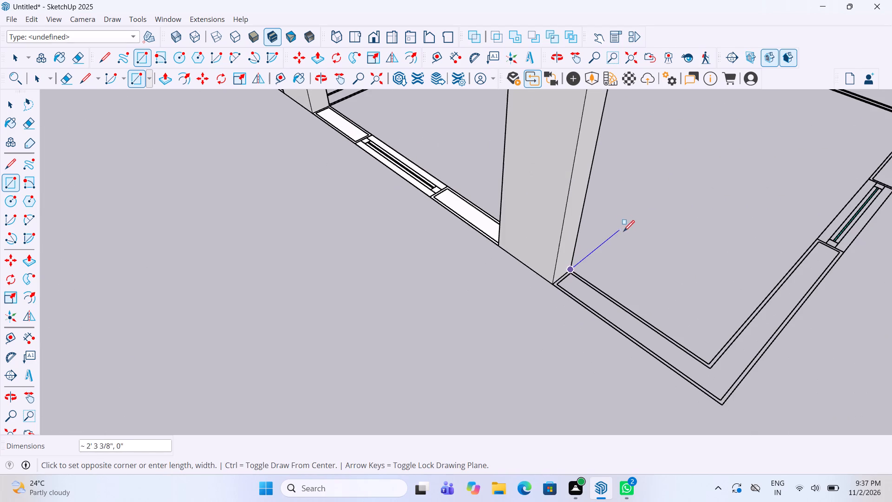
{"action": "scroll", "coordinate": [741, 415], "scroll_direction": "up", "scroll_amount": 4}
{"action": "left_click", "coordinate": [715, 401]}
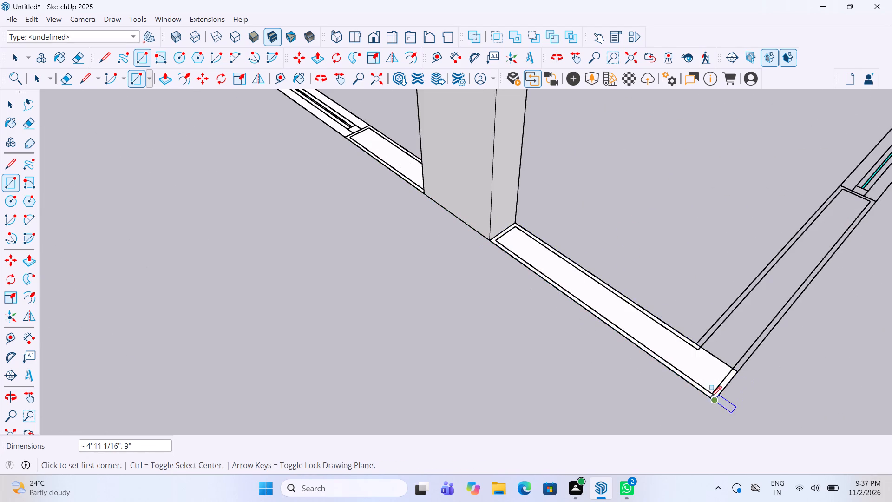
Draw a rectangle over the perpendicular outer wall segment from that corner to its first window, meeting the previous wall rectangle.
{"action": "scroll", "coordinate": [513, 296], "scroll_direction": "down", "scroll_amount": 4}
{"action": "middle_click_drag", "start_coordinate": [519, 302], "coordinate": [260, 247]}
{"action": "scroll", "coordinate": [526, 239], "scroll_direction": "down", "scroll_amount": 3}
{"action": "middle_click_drag", "start_coordinate": [538, 251], "coordinate": [552, 258]}
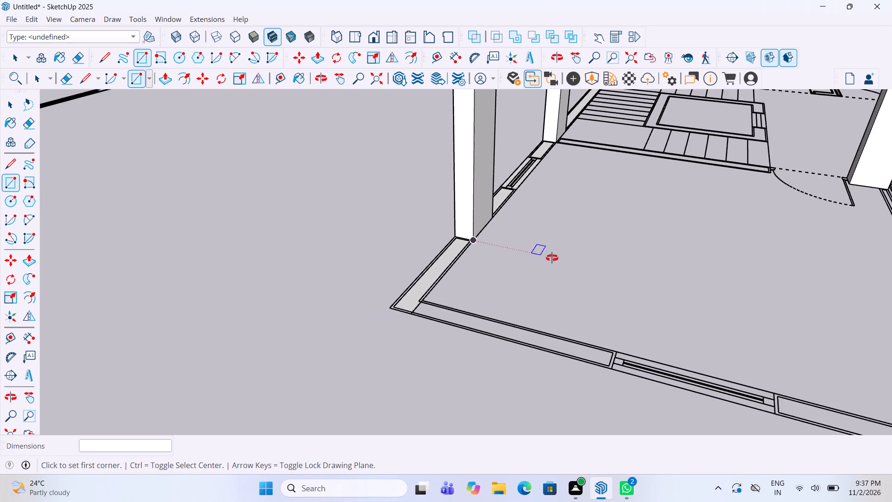
{"action": "middle_click_drag", "start_coordinate": [552, 258], "coordinate": [588, 303]}
{"action": "scroll", "coordinate": [655, 425], "scroll_direction": "up", "scroll_amount": 8}
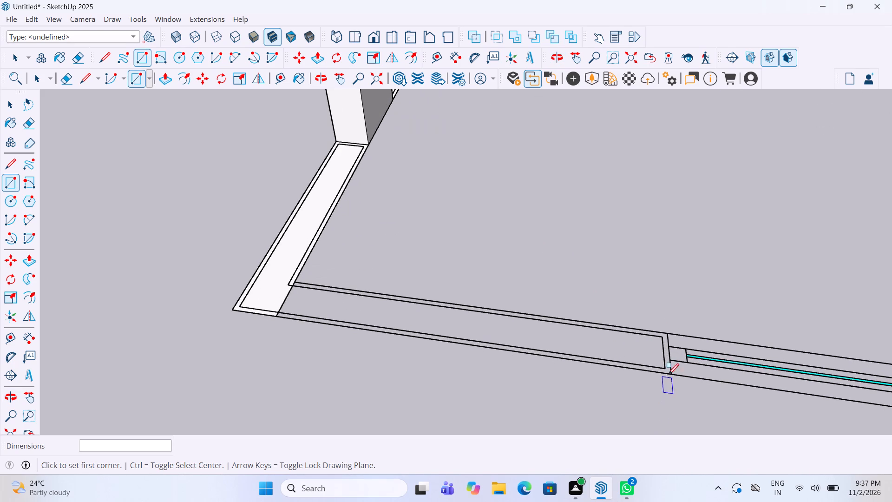
{"action": "left_click", "coordinate": [670, 332]}
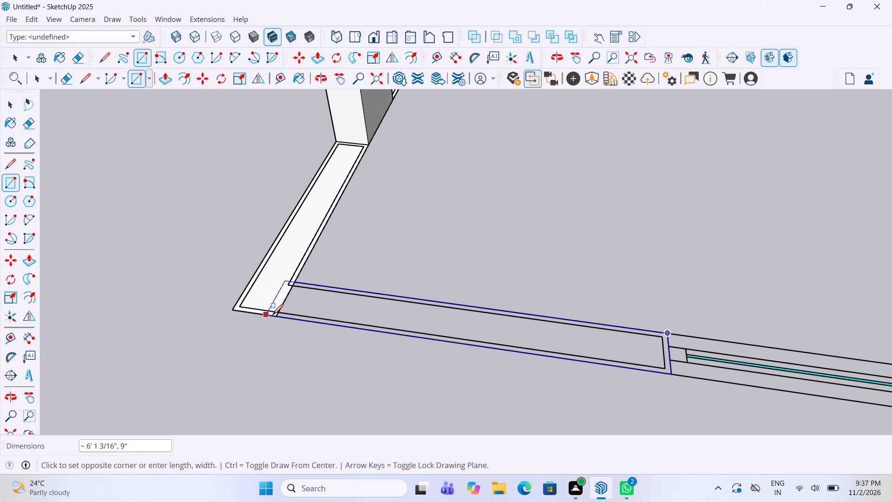
{"action": "left_click", "coordinate": [277, 319]}
Delete the dividing edge between the two wall rectangles at the outer corner so they form one face.
{"action": "key", "text": "space"}
{"action": "left_click", "coordinate": [284, 297]}
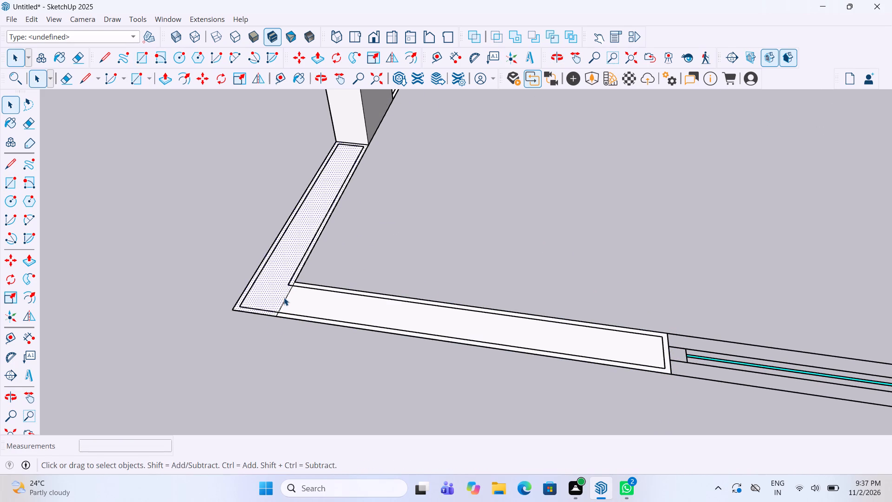
{"action": "left_click", "coordinate": [290, 301]}
{"action": "left_click", "coordinate": [282, 296]}
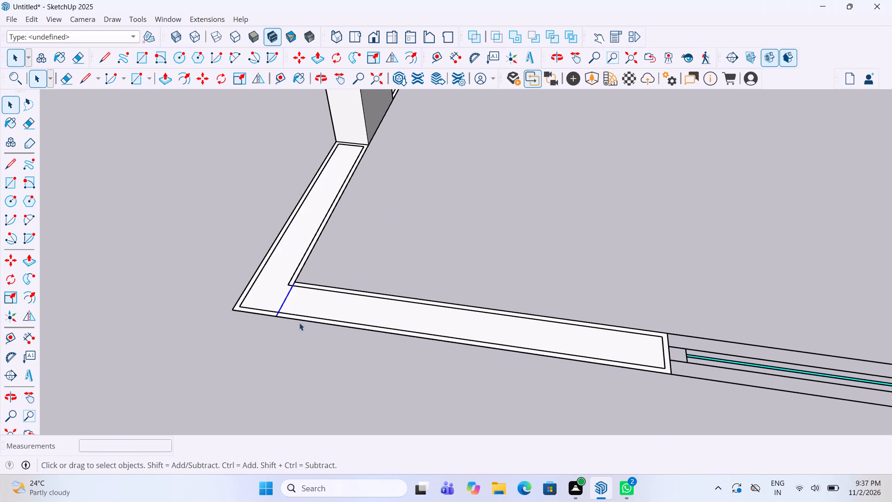
{"action": "key", "text": "Delete"}
Draw a rectangle about 3' 11 5/8" by 9" over the first window in the perpendicular outer wall.
{"action": "scroll", "coordinate": [295, 316], "scroll_direction": "down", "scroll_amount": 10}
{"action": "scroll", "coordinate": [509, 370], "scroll_direction": "up", "scroll_amount": 4}
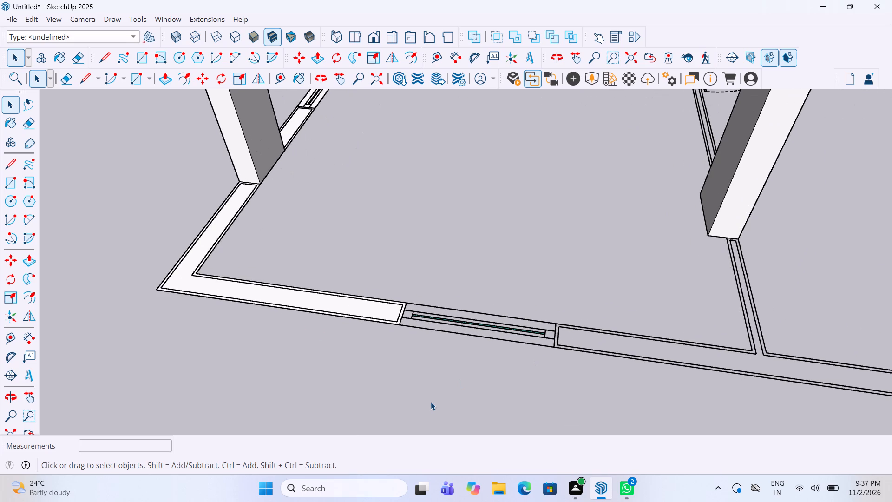
{"action": "left_click", "coordinate": [1, 185]}
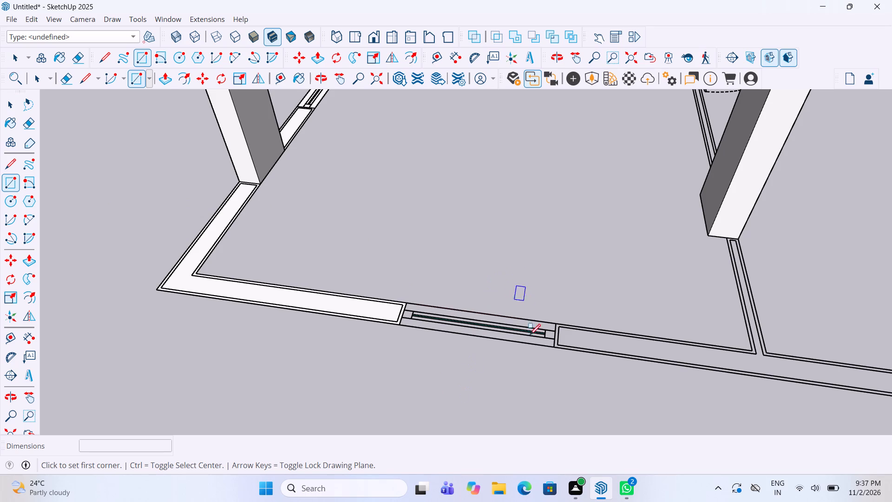
{"action": "scroll", "coordinate": [522, 342], "scroll_direction": "up", "scroll_amount": 2}
{"action": "scroll", "coordinate": [412, 283], "scroll_direction": "up", "scroll_amount": 1}
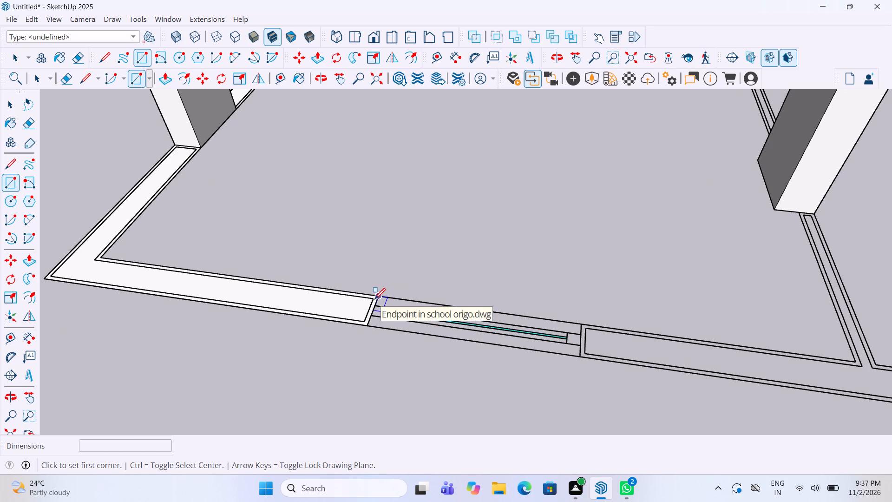
{"action": "left_click_drag", "start_coordinate": [374, 300], "coordinate": [370, 301]}
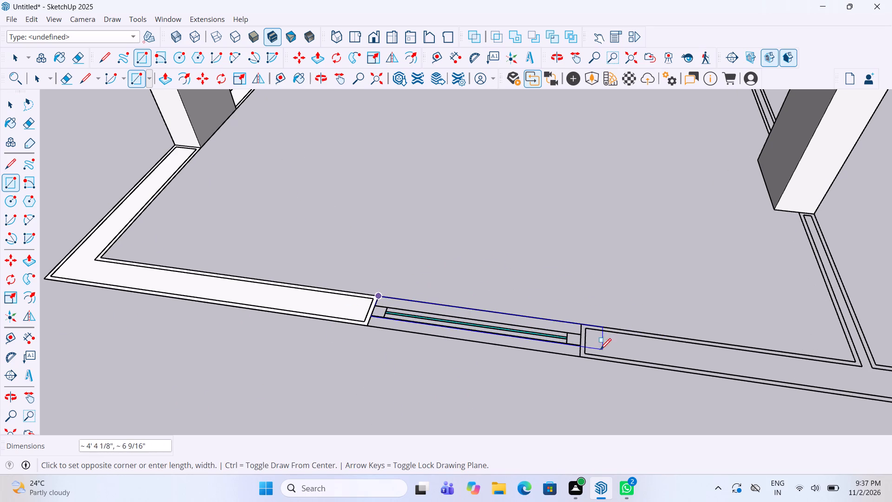
{"action": "left_click", "coordinate": [576, 358]}
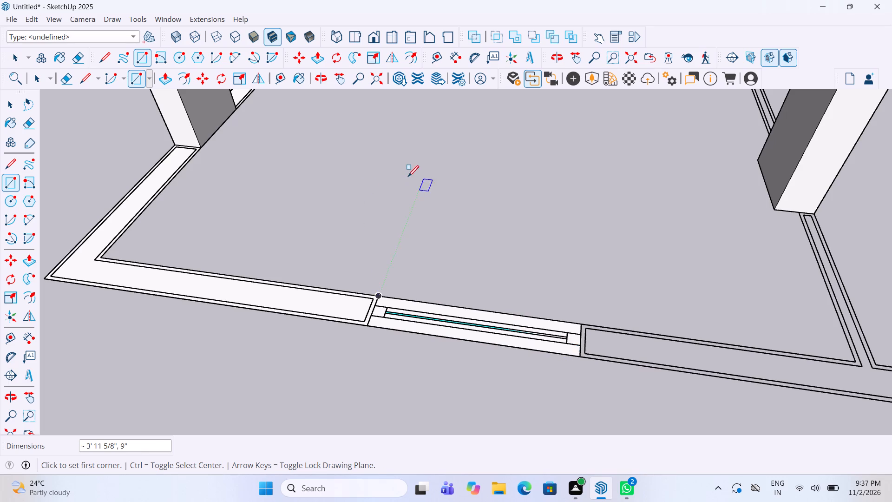
Draw a rectangle over the outer wall segment between the first and second windows, spanning the partition wall junction.
{"action": "scroll", "coordinate": [404, 179], "scroll_direction": "down", "scroll_amount": 8}
{"action": "scroll", "coordinate": [590, 258], "scroll_direction": "up", "scroll_amount": 5}
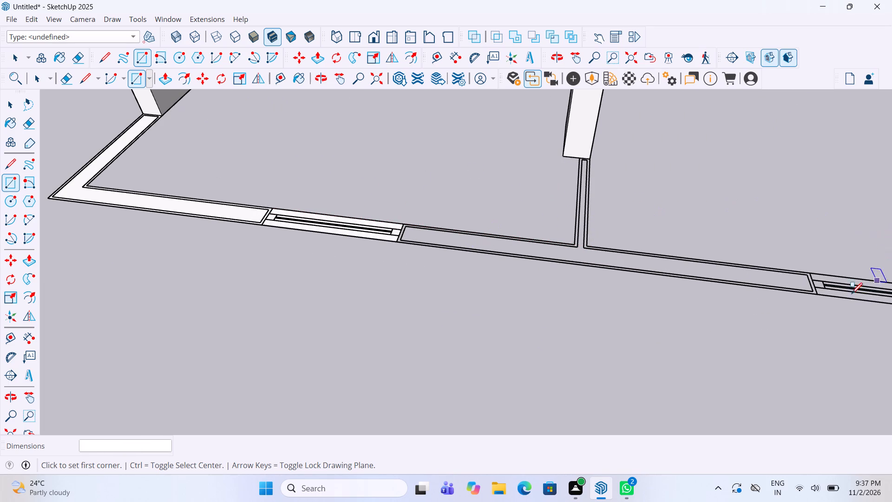
{"action": "left_click", "coordinate": [819, 296]}
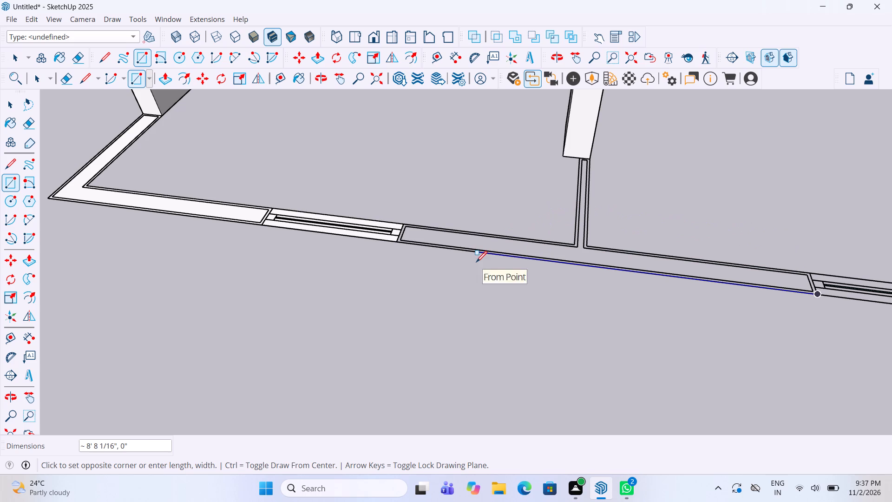
{"action": "scroll", "coordinate": [411, 226], "scroll_direction": "up", "scroll_amount": 3}
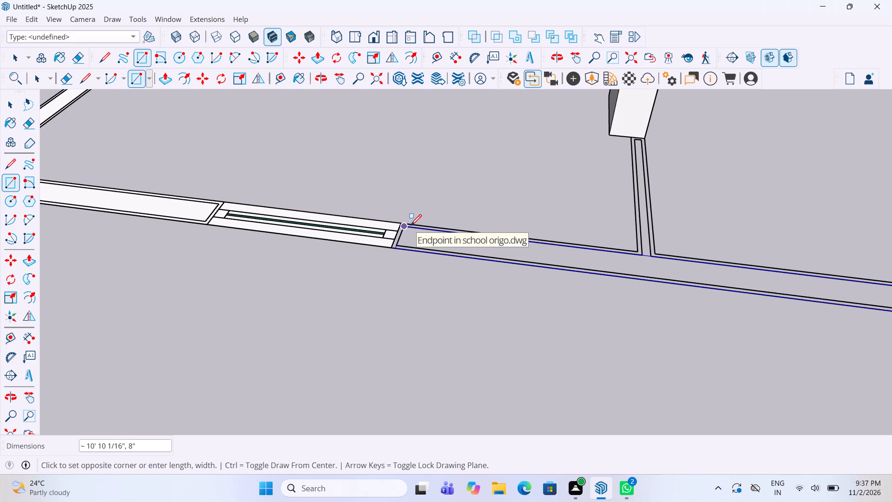
{"action": "scroll", "coordinate": [411, 226], "scroll_direction": "up", "scroll_amount": 7}
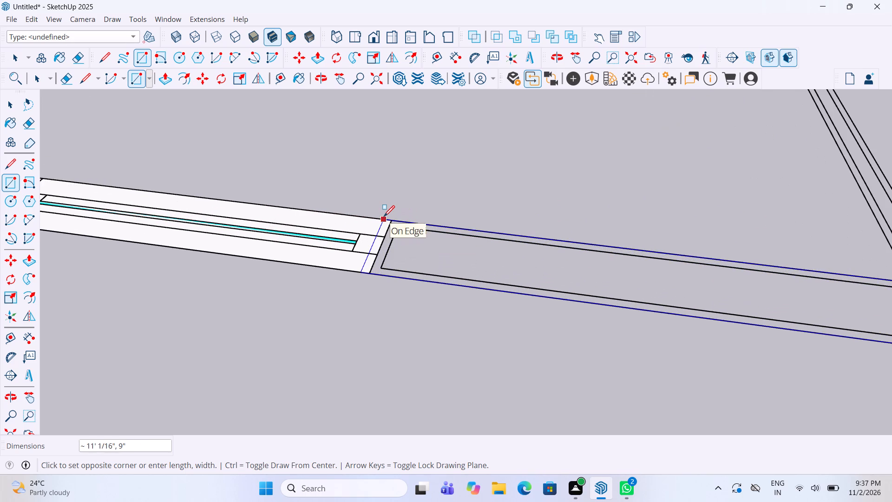
{"action": "left_click", "coordinate": [395, 222]}
Draw a rectangle about 3' 11 3/8" by 9" over the second window in the same outer wall.
{"action": "scroll", "coordinate": [395, 222], "scroll_direction": "down", "scroll_amount": 3}
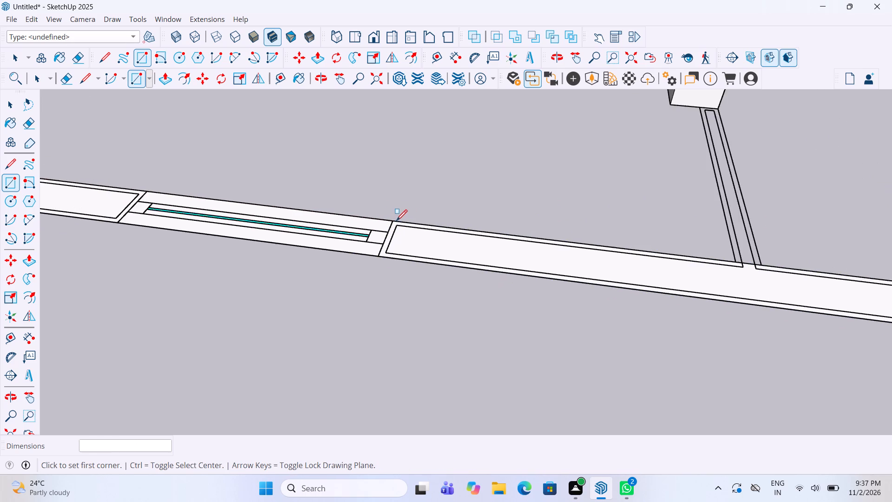
{"action": "scroll", "coordinate": [396, 222], "scroll_direction": "down", "scroll_amount": 19}
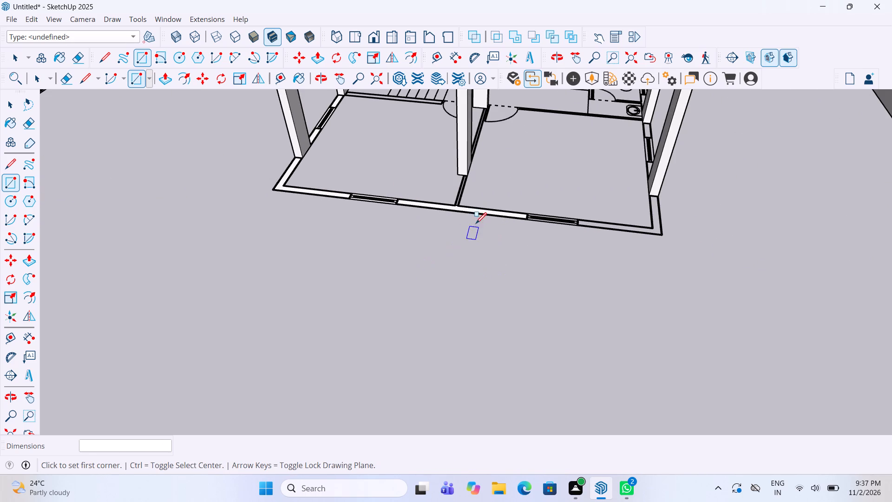
{"action": "scroll", "coordinate": [628, 195], "scroll_direction": "up", "scroll_amount": 1}
{"action": "scroll", "coordinate": [577, 231], "scroll_direction": "up", "scroll_amount": 10}
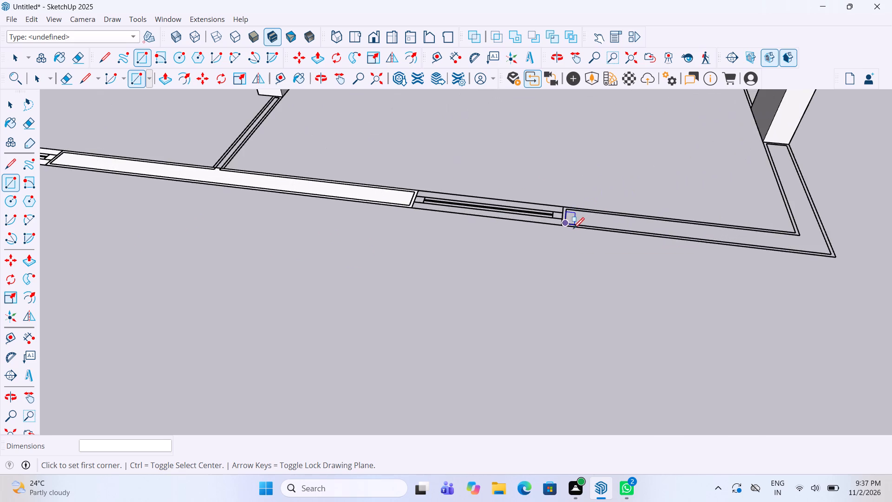
{"action": "scroll", "coordinate": [573, 230], "scroll_direction": "up", "scroll_amount": 8}
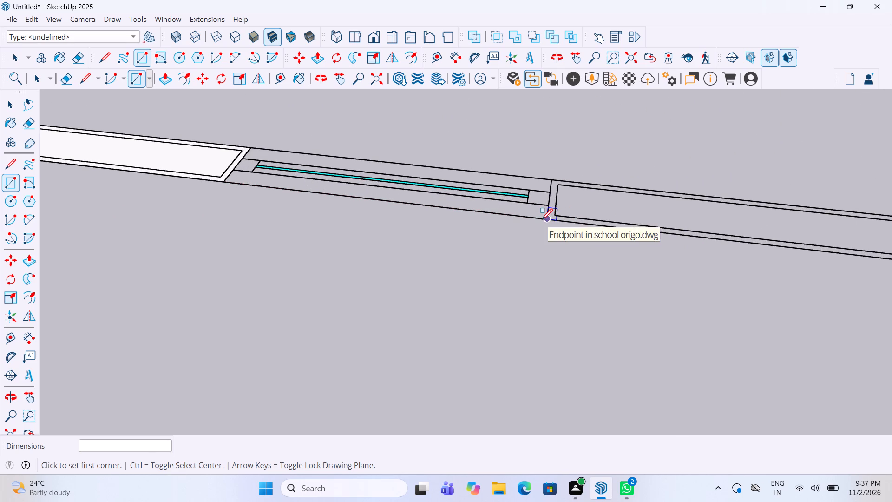
{"action": "left_click", "coordinate": [544, 221]}
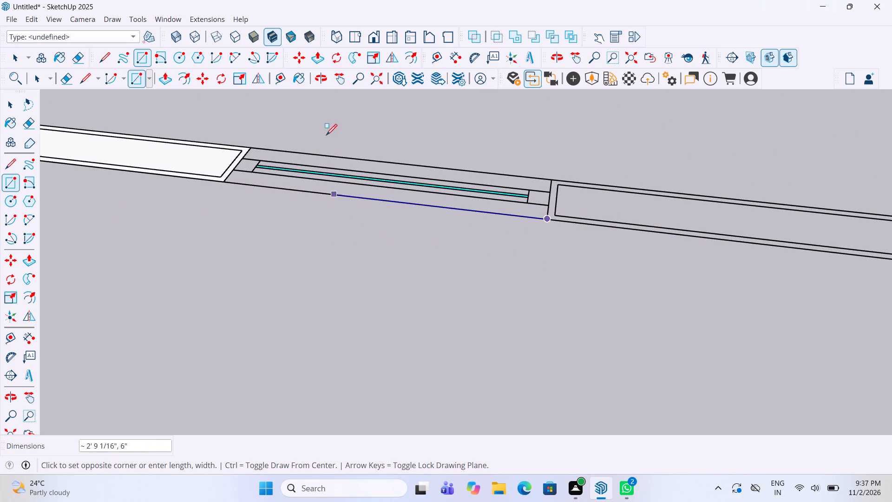
{"action": "left_click", "coordinate": [247, 149]}
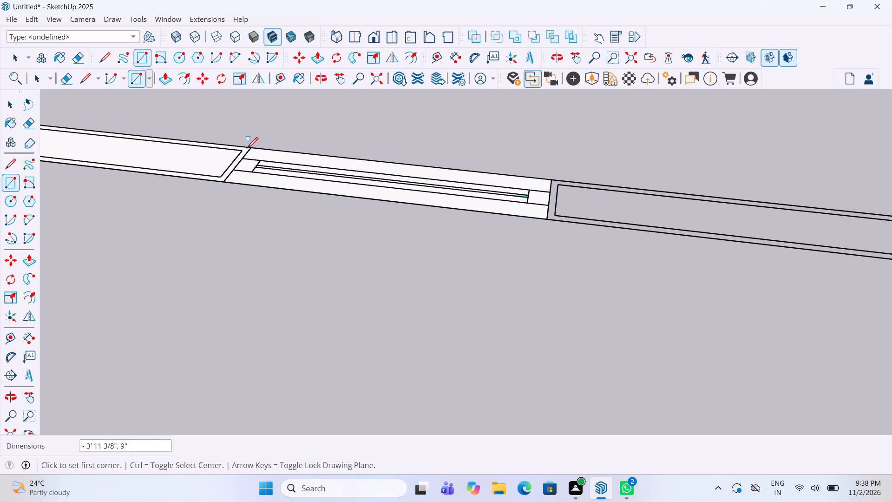
Draw a rectangle over the outer wall segment from the second window to the building's next outer corner.
{"action": "scroll", "coordinate": [276, 107], "scroll_direction": "down", "scroll_amount": 8}
{"action": "middle_click_drag", "start_coordinate": [308, 139], "coordinate": [315, 231]}
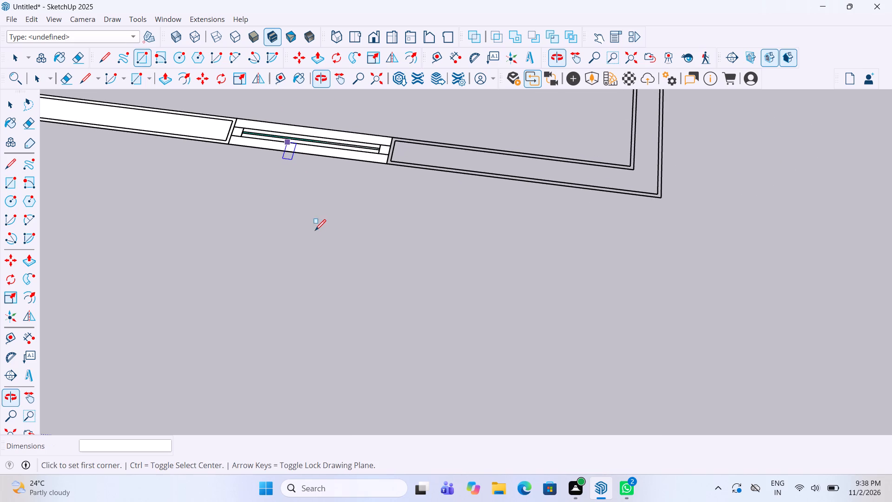
{"action": "scroll", "coordinate": [323, 194], "scroll_direction": "down", "scroll_amount": 3}
{"action": "scroll", "coordinate": [400, 137], "scroll_direction": "up", "scroll_amount": 2}
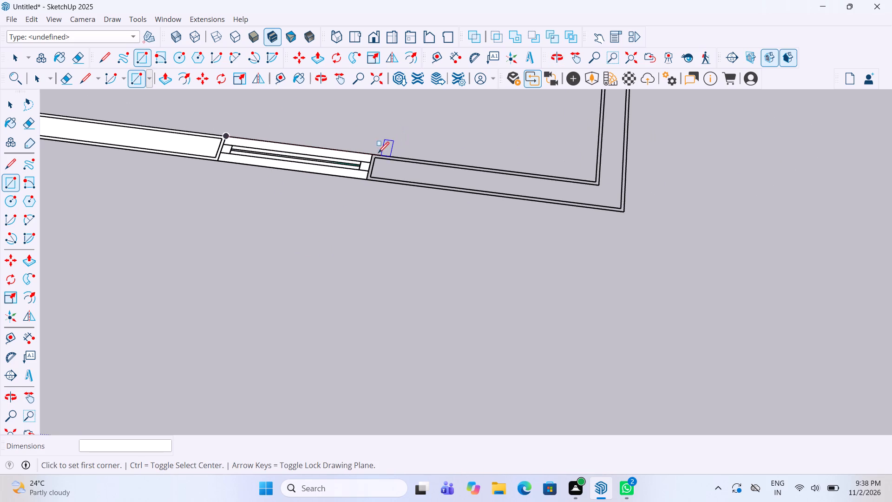
{"action": "left_click", "coordinate": [376, 152]}
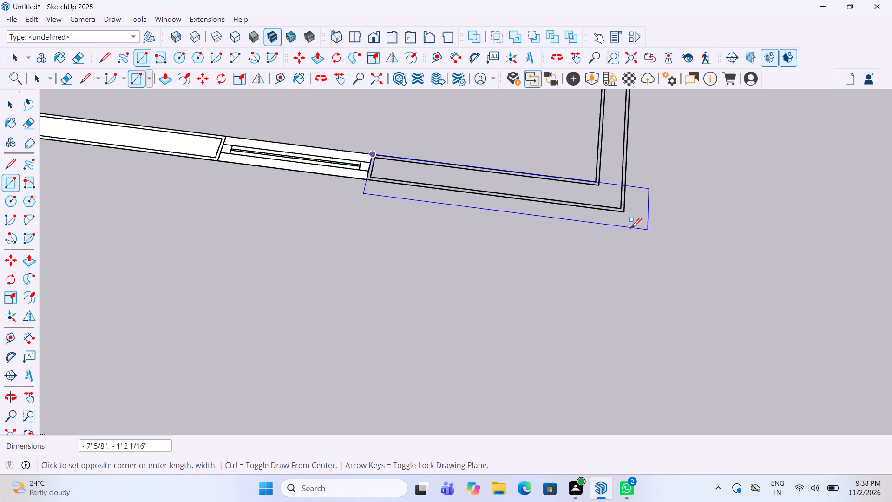
{"action": "left_click", "coordinate": [627, 211]}
Draw a rectangle about 4' 2 1/16" by 9" over the adjoining wall from that corner rectangle to the nearest column.
{"action": "scroll", "coordinate": [627, 211], "scroll_direction": "down", "scroll_amount": 2}
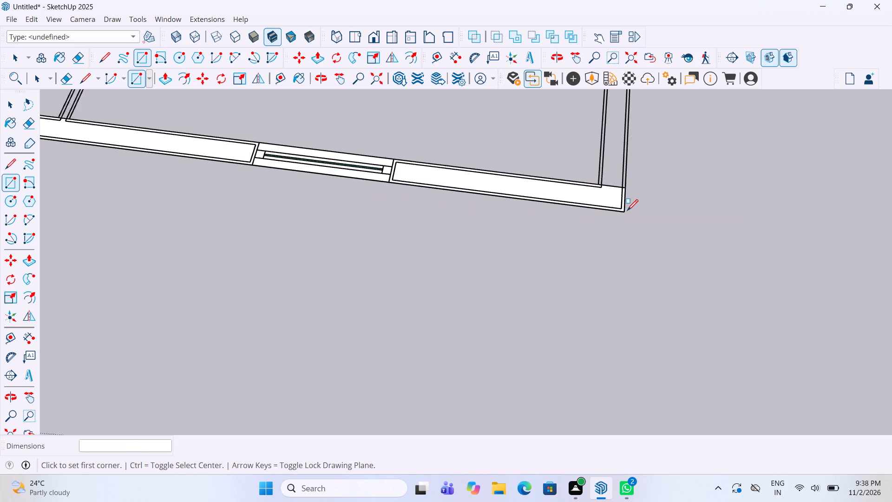
{"action": "scroll", "coordinate": [627, 211], "scroll_direction": "down", "scroll_amount": 7}
{"action": "middle_click_drag", "start_coordinate": [521, 231], "coordinate": [363, 237]}
{"action": "scroll", "coordinate": [382, 245], "scroll_direction": "down", "scroll_amount": 2}
{"action": "middle_click_drag", "start_coordinate": [531, 218], "coordinate": [381, 206]}
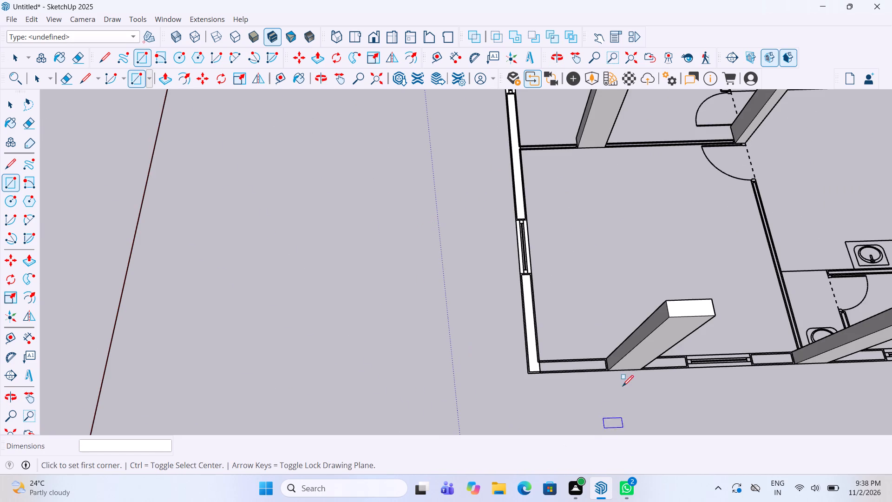
{"action": "scroll", "coordinate": [623, 382], "scroll_direction": "up", "scroll_amount": 14}
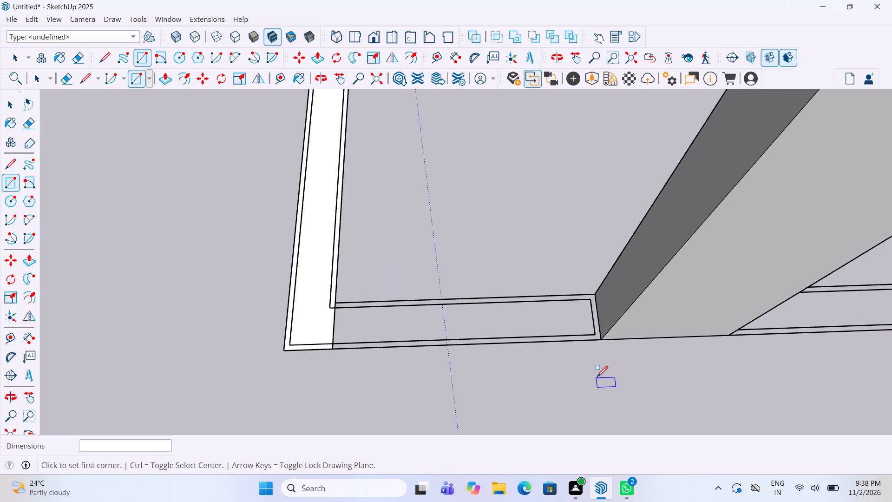
{"action": "scroll", "coordinate": [599, 374], "scroll_direction": "up", "scroll_amount": 4}
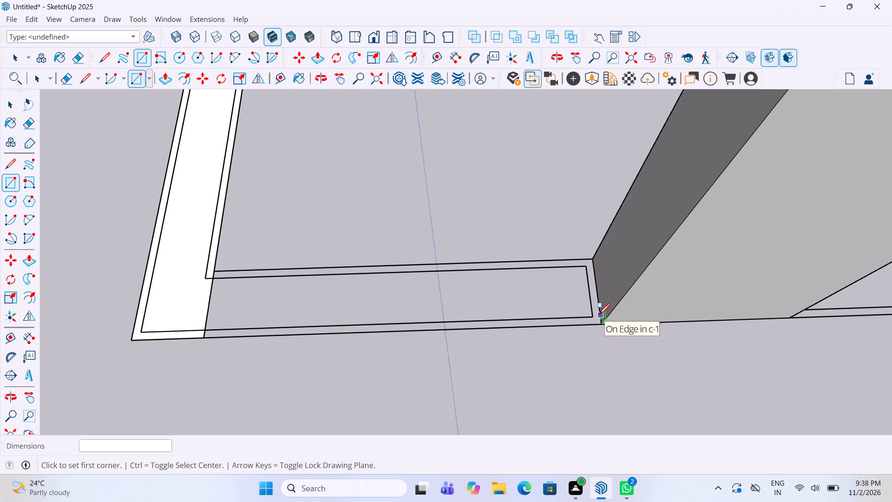
{"action": "left_click", "coordinate": [606, 327]}
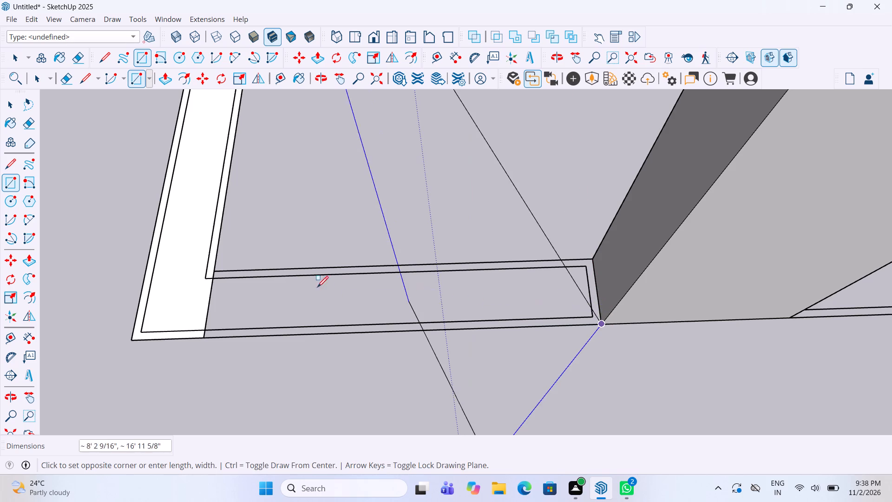
{"action": "left_click", "coordinate": [217, 272]}
Draw a rectangle over the outer wall segment from the far side of the column near the corner to the adjoining window.
{"action": "scroll", "coordinate": [532, 378], "scroll_direction": "down", "scroll_amount": 4}
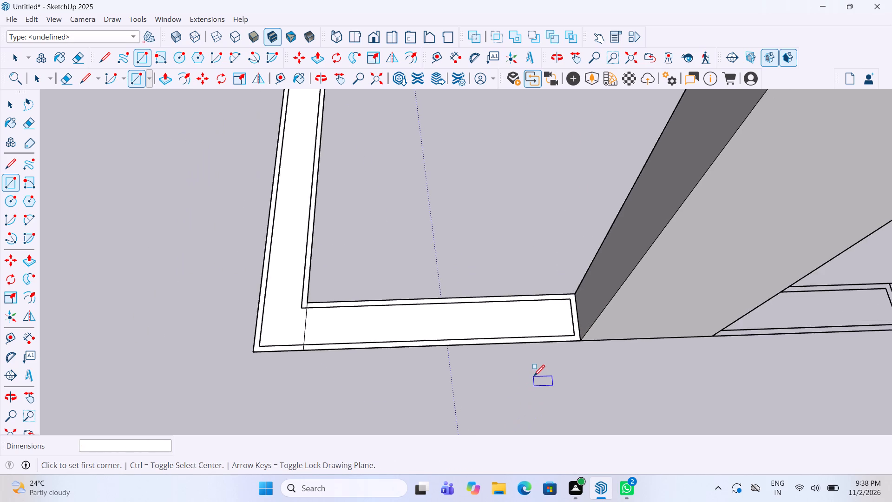
{"action": "scroll", "coordinate": [534, 377], "scroll_direction": "down", "scroll_amount": 5}
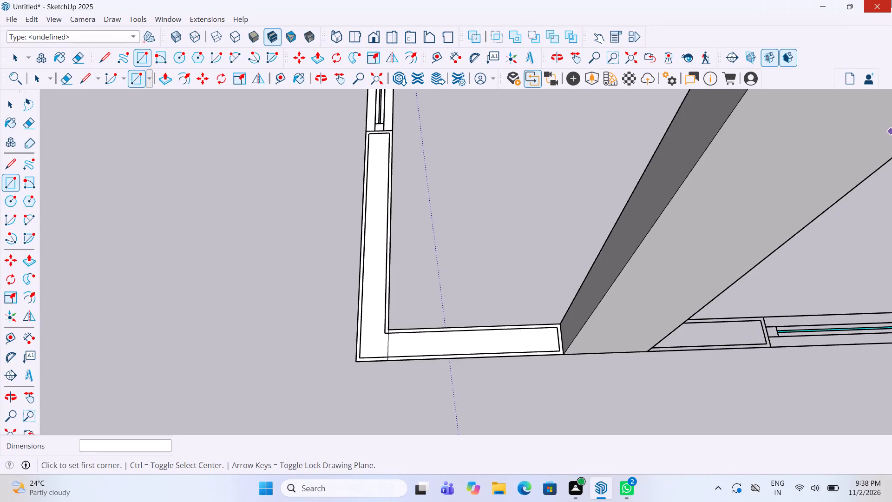
{"action": "scroll", "coordinate": [889, 0], "scroll_direction": "down", "scroll_amount": 8}
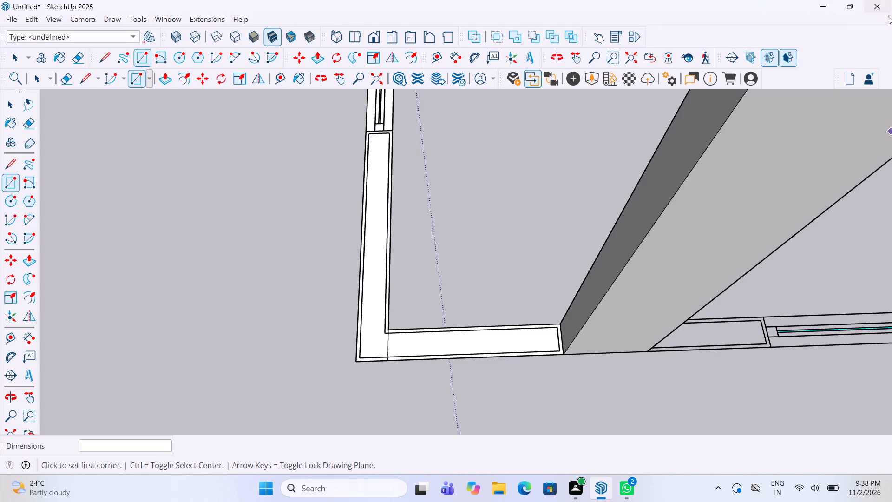
{"action": "scroll", "coordinate": [888, 16], "scroll_direction": "down", "scroll_amount": 2}
{"action": "scroll", "coordinate": [746, 374], "scroll_direction": "down", "scroll_amount": 11}
{"action": "scroll", "coordinate": [745, 351], "scroll_direction": "up", "scroll_amount": 1}
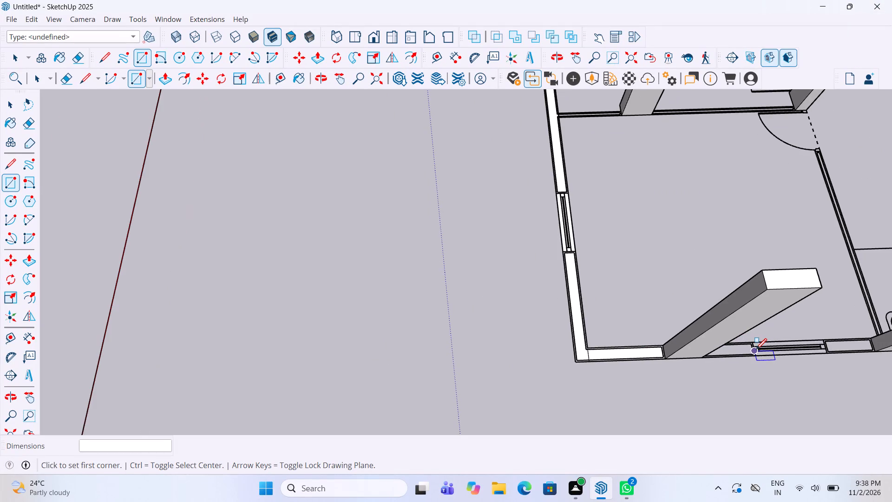
{"action": "scroll", "coordinate": [757, 349], "scroll_direction": "down", "scroll_amount": 14}
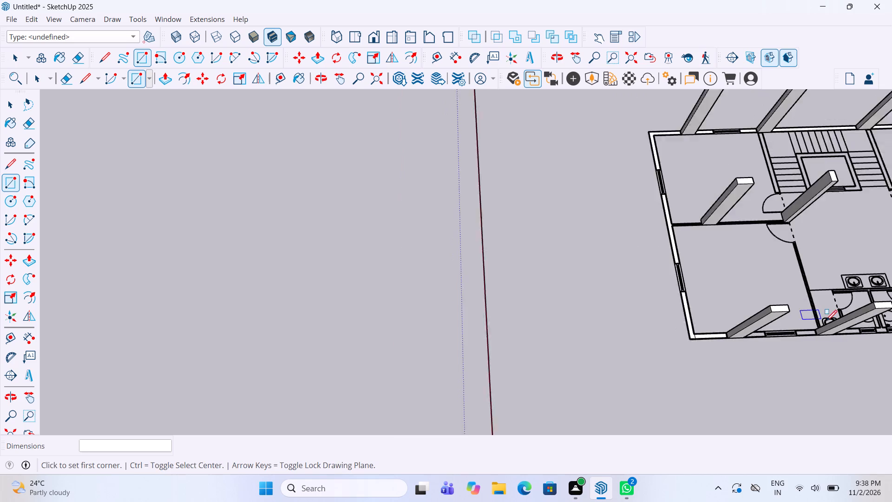
{"action": "middle_click_drag", "start_coordinate": [841, 330], "coordinate": [768, 296]}
{"action": "scroll", "coordinate": [767, 304], "scroll_direction": "down", "scroll_amount": 18}
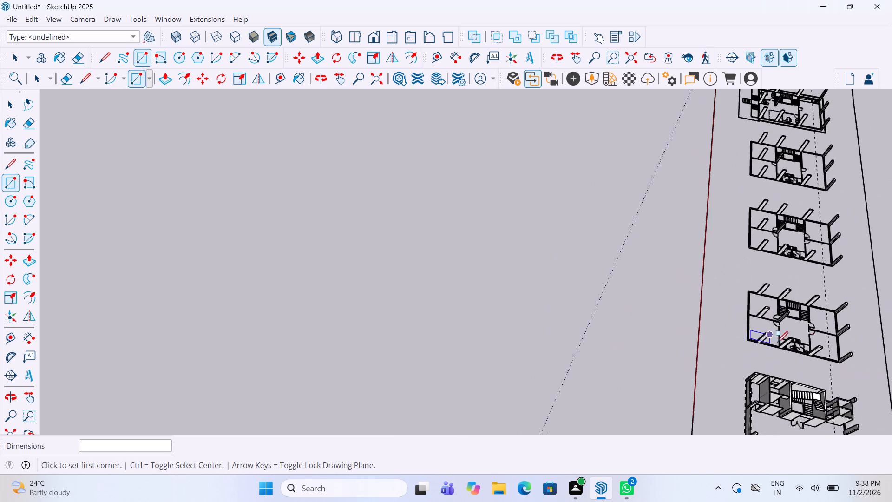
{"action": "scroll", "coordinate": [816, 365], "scroll_direction": "up", "scroll_amount": 10}
{"action": "scroll", "coordinate": [771, 363], "scroll_direction": "up", "scroll_amount": 5}
{"action": "scroll", "coordinate": [751, 331], "scroll_direction": "up", "scroll_amount": 3}
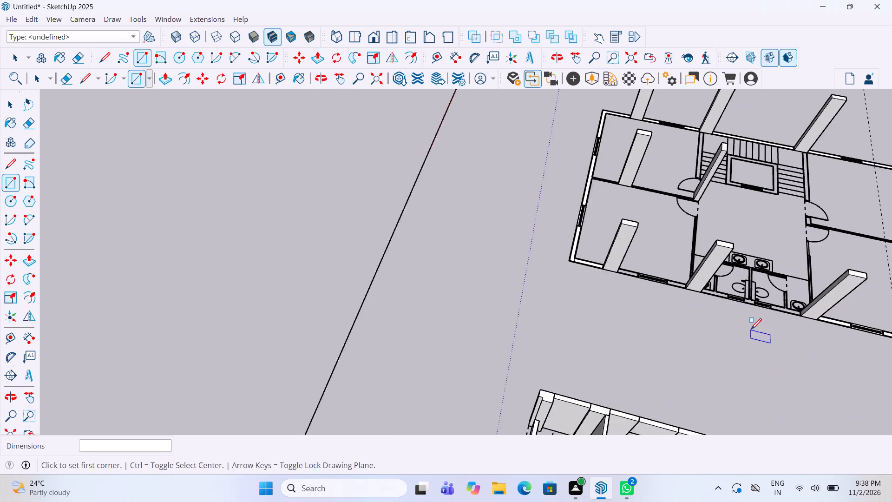
{"action": "scroll", "coordinate": [751, 330], "scroll_direction": "up", "scroll_amount": 2}
{"action": "scroll", "coordinate": [617, 249], "scroll_direction": "up", "scroll_amount": 6}
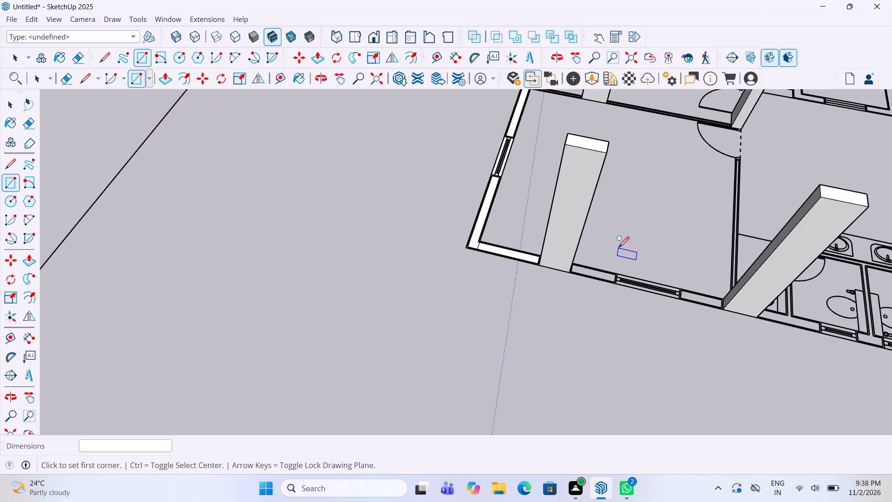
{"action": "scroll", "coordinate": [618, 251], "scroll_direction": "up", "scroll_amount": 5}
{"action": "scroll", "coordinate": [589, 337], "scroll_direction": "up", "scroll_amount": 10}
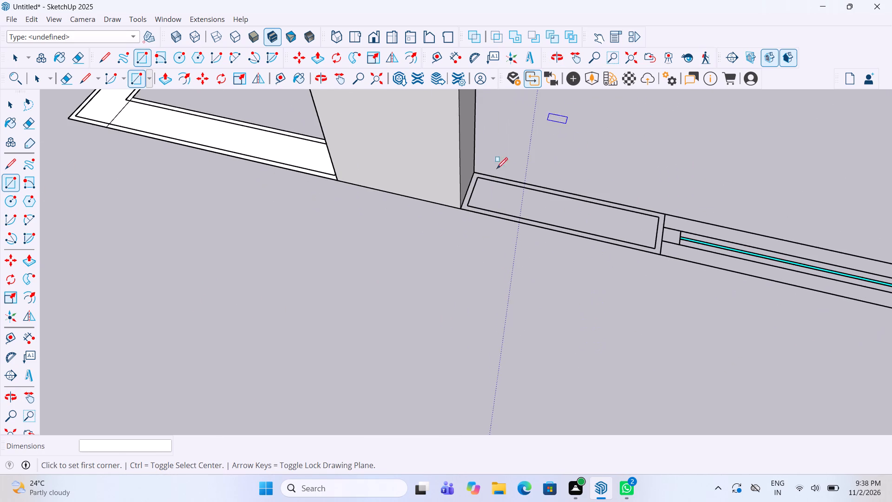
{"action": "left_click", "coordinate": [457, 208]}
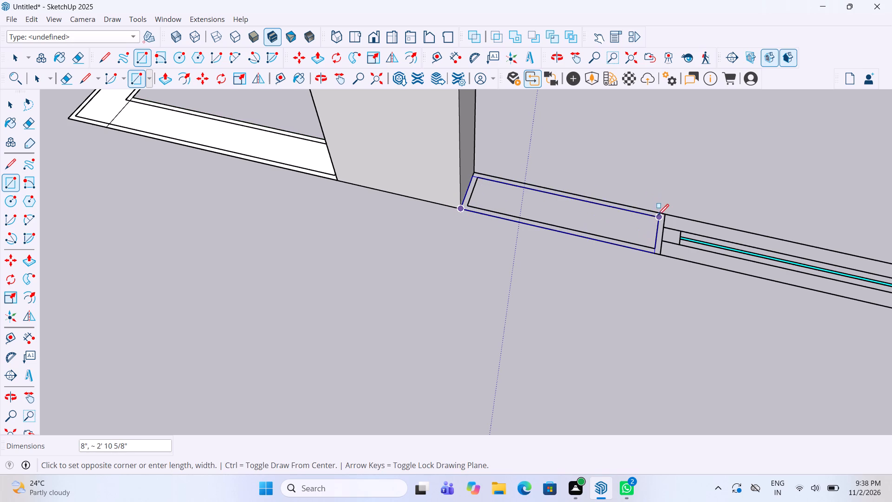
{"action": "left_click", "coordinate": [668, 216]}
Draw a rectangle over the adjoining window in the same outer wall, from the traced segment to the window's far end.
{"action": "scroll", "coordinate": [668, 216], "scroll_direction": "down", "scroll_amount": 9}
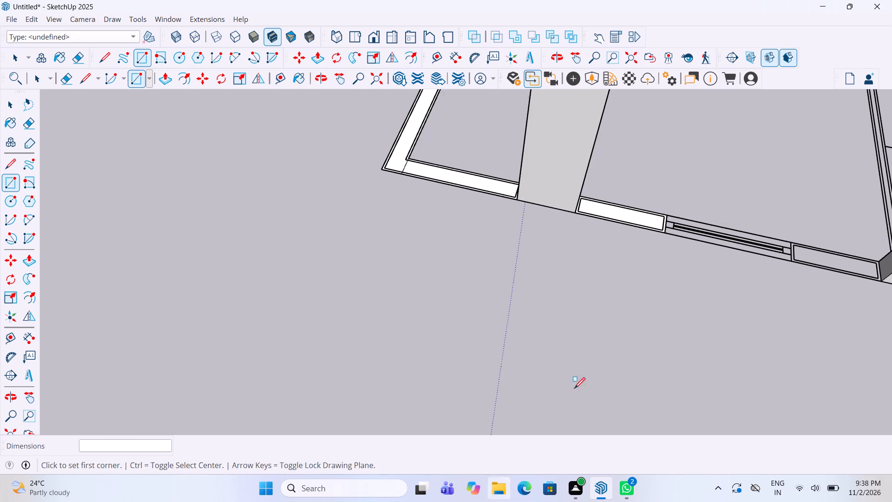
{"action": "scroll", "coordinate": [839, 269], "scroll_direction": "up", "scroll_amount": 4}
{"action": "scroll", "coordinate": [680, 209], "scroll_direction": "up", "scroll_amount": 3}
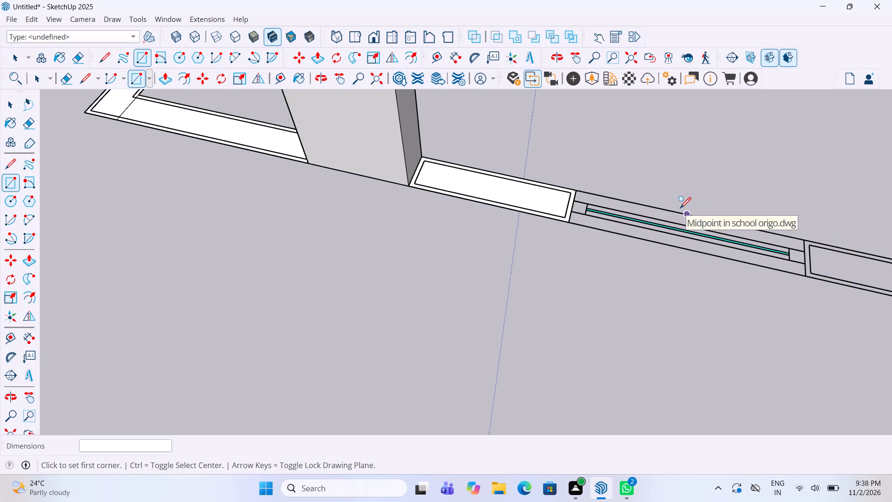
{"action": "scroll", "coordinate": [680, 209], "scroll_direction": "up", "scroll_amount": 2}
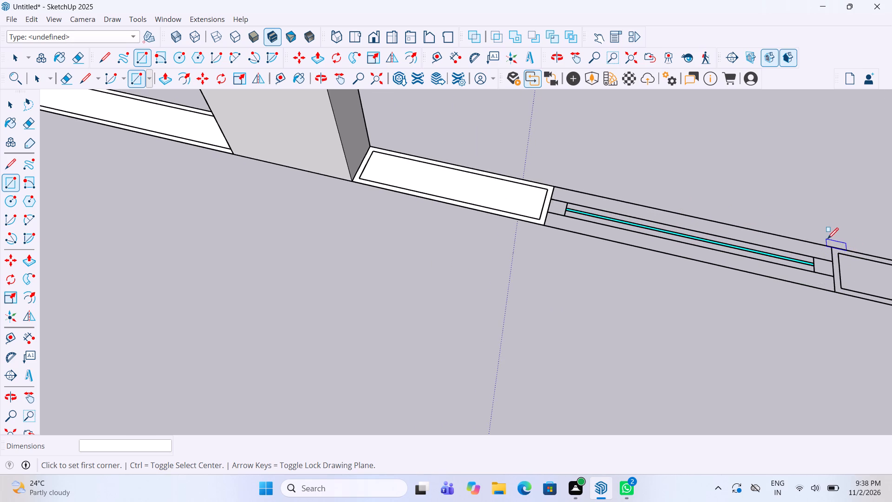
{"action": "left_click_drag", "start_coordinate": [833, 252], "coordinate": [839, 252]}
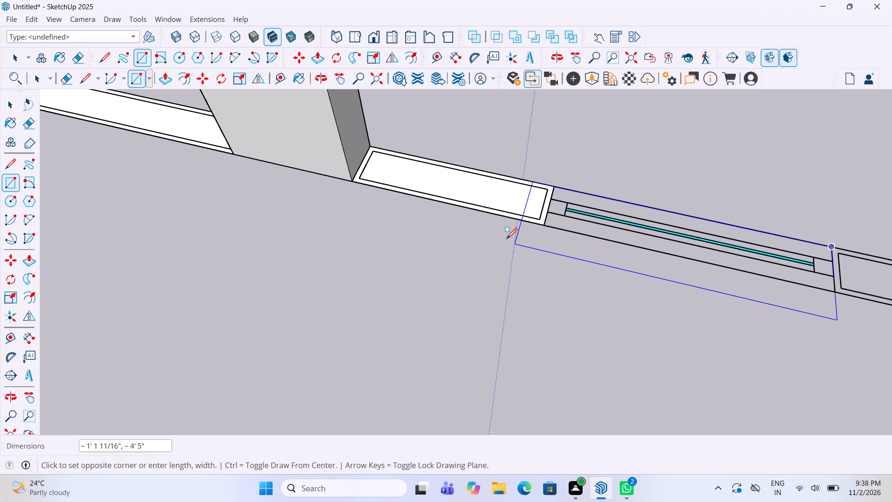
{"action": "left_click", "coordinate": [550, 225]}
Draw a rectangle about 2' 7 15/16" by 9" over the outer wall segment from that window to the next column.
{"action": "scroll", "coordinate": [557, 225], "scroll_direction": "down", "scroll_amount": 8}
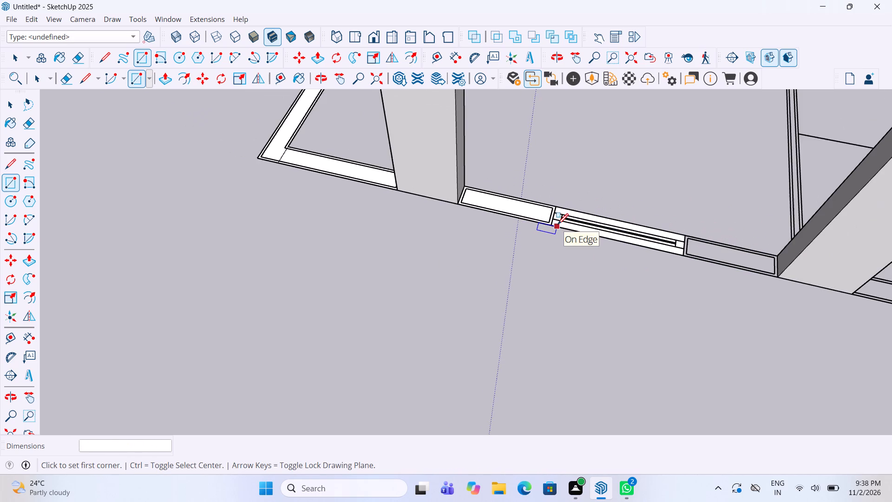
{"action": "scroll", "coordinate": [557, 225], "scroll_direction": "down", "scroll_amount": 1}
{"action": "scroll", "coordinate": [813, 256], "scroll_direction": "up", "scroll_amount": 7}
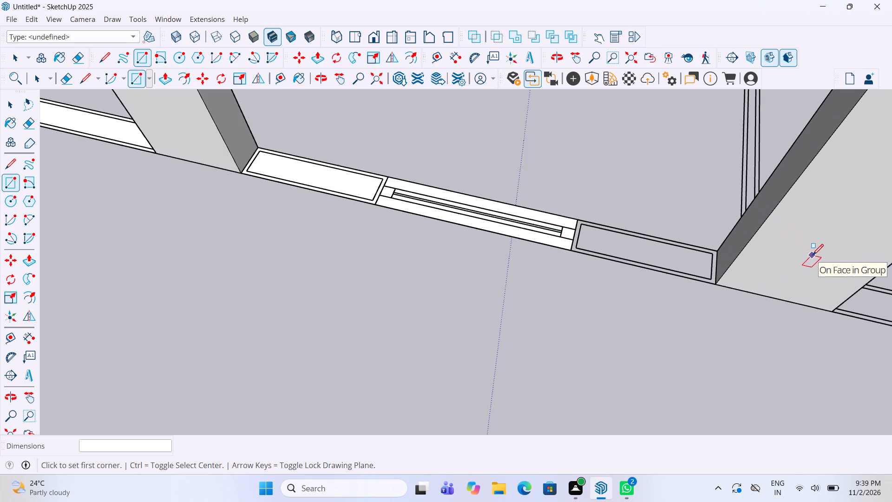
{"action": "scroll", "coordinate": [813, 256], "scroll_direction": "up", "scroll_amount": 2}
{"action": "left_click", "coordinate": [706, 285]}
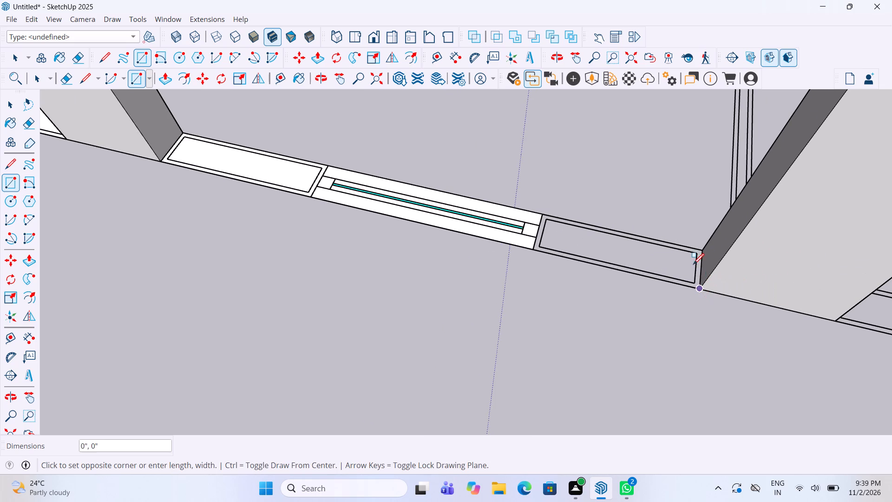
{"action": "left_click", "coordinate": [540, 219]}
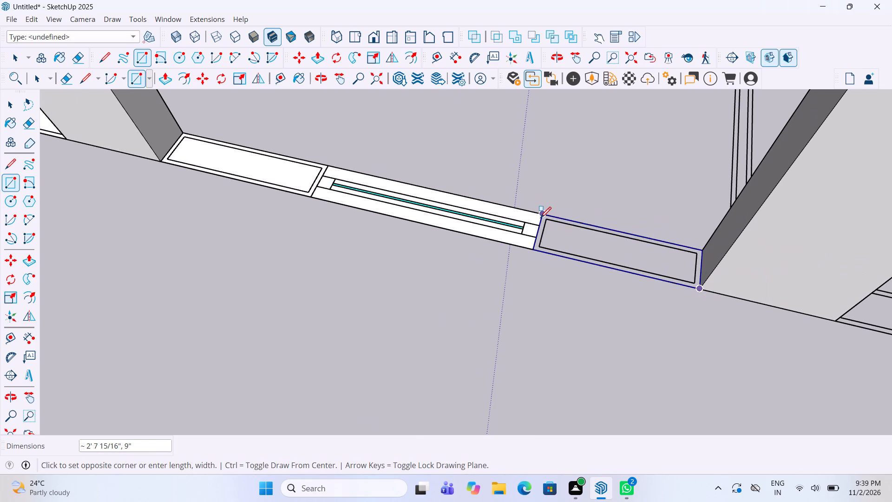
Draw a rectangle about 1' 6 5/8" by 9" over the outer wall segment between the two toilet windows.
{"action": "scroll", "coordinate": [542, 219], "scroll_direction": "down", "scroll_amount": 17}
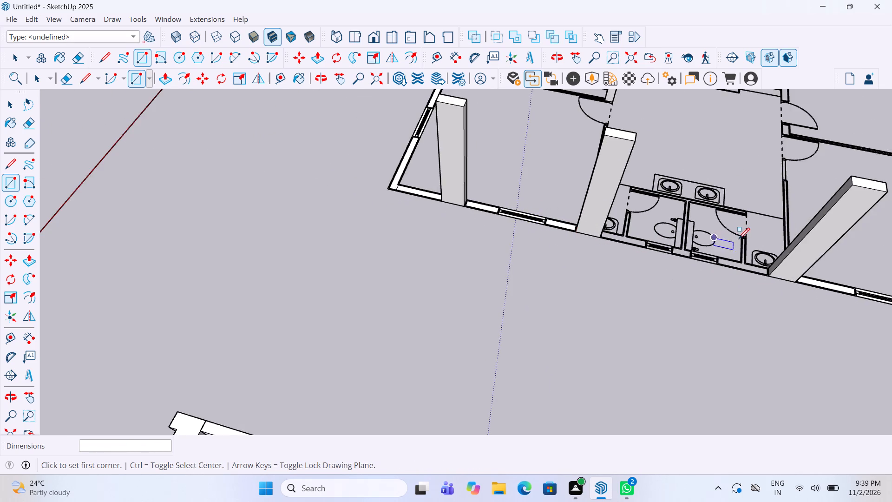
{"action": "scroll", "coordinate": [739, 240], "scroll_direction": "up", "scroll_amount": 3}
{"action": "scroll", "coordinate": [677, 241], "scroll_direction": "up", "scroll_amount": 9}
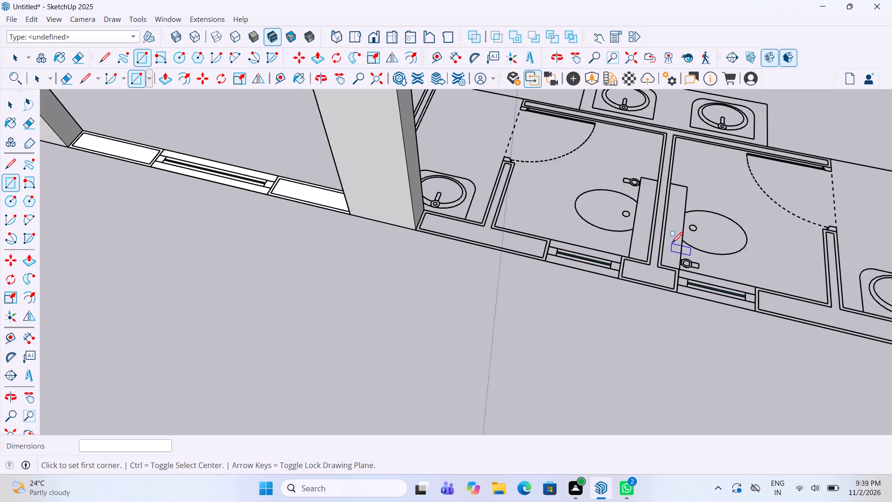
{"action": "scroll", "coordinate": [672, 244], "scroll_direction": "up", "scroll_amount": 1}
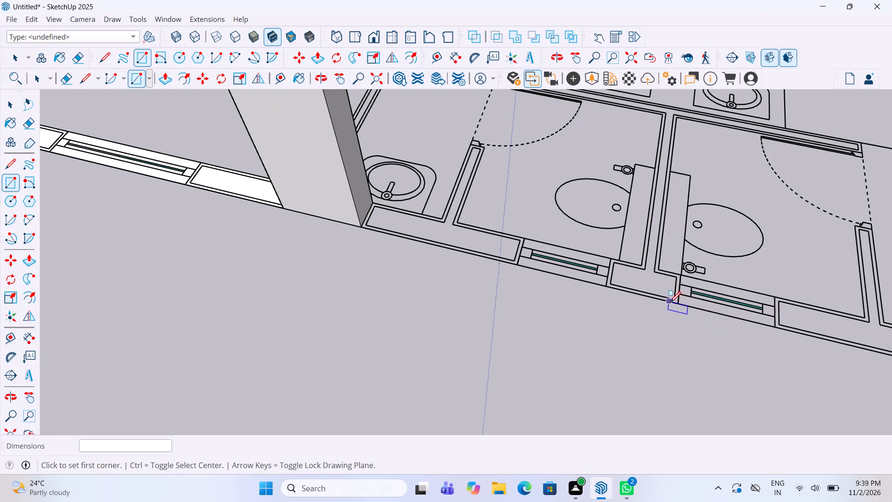
{"action": "left_click", "coordinate": [679, 308]}
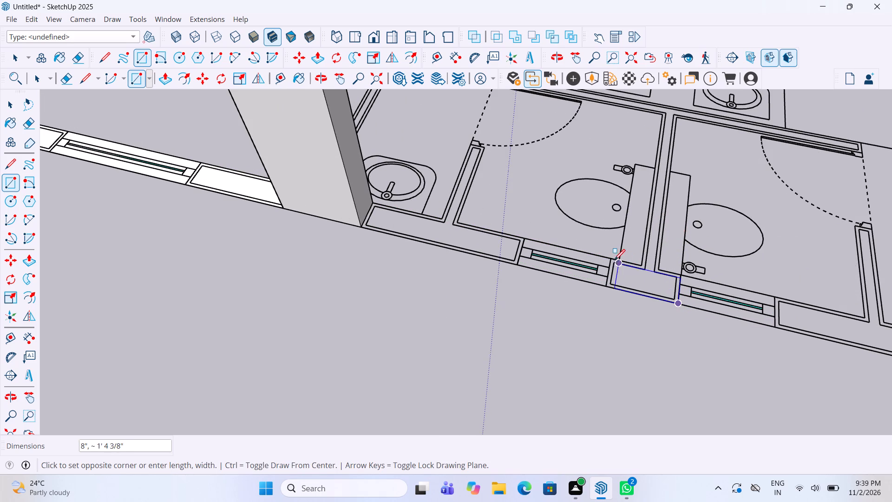
{"action": "left_click", "coordinate": [608, 257]}
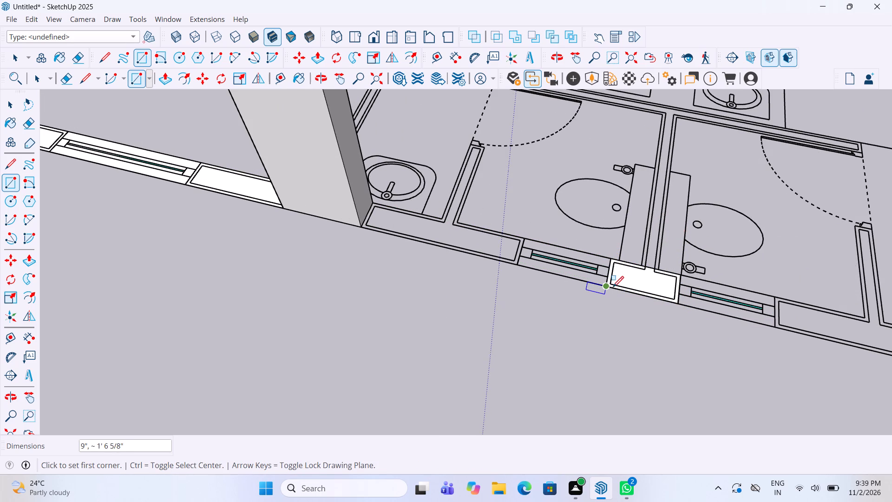
Draw a rectangle about 1' 11 15/16" by 9" over the toilet window nearer the traced column.
{"action": "left_click", "coordinate": [611, 286]}
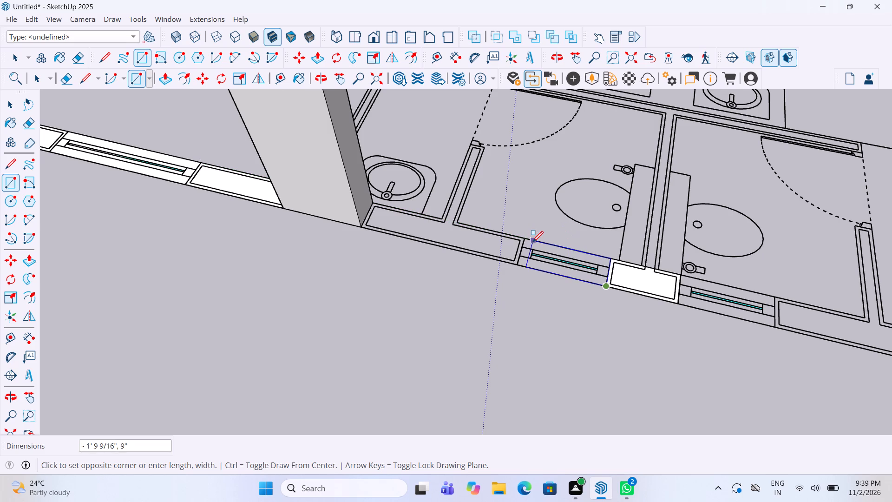
{"action": "left_click", "coordinate": [531, 238]}
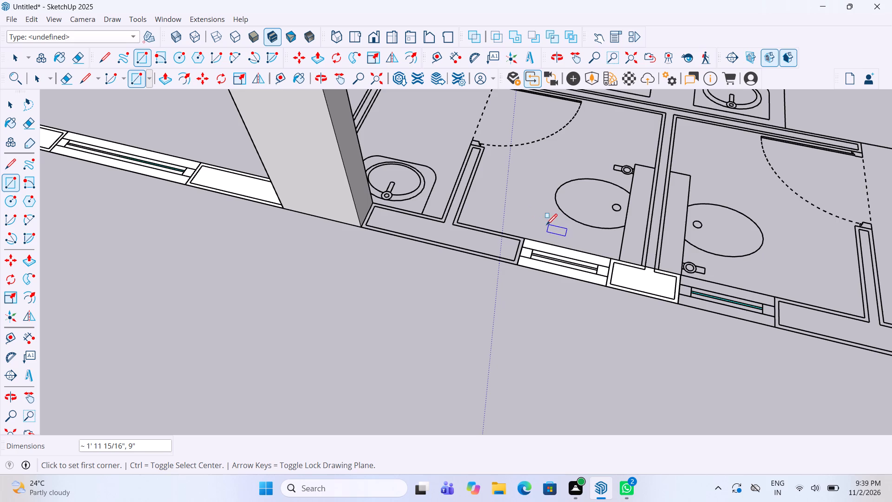
Draw a rectangle over the outer wall segment from that toilet window to the column, spanning the partition junction.
{"action": "left_click", "coordinate": [530, 236]}
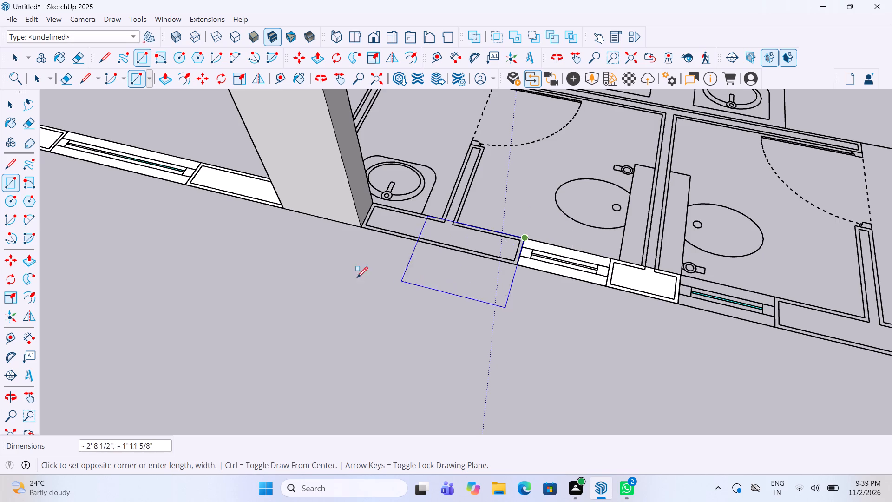
{"action": "left_click", "coordinate": [361, 228]}
Draw a rectangle about 2' 6" by 4 1/2" over the toilet partition wall between the door jamb and the outer wall.
{"action": "scroll", "coordinate": [390, 294], "scroll_direction": "down", "scroll_amount": 6}
{"action": "scroll", "coordinate": [478, 173], "scroll_direction": "up", "scroll_amount": 6}
{"action": "scroll", "coordinate": [445, 201], "scroll_direction": "up", "scroll_amount": 1}
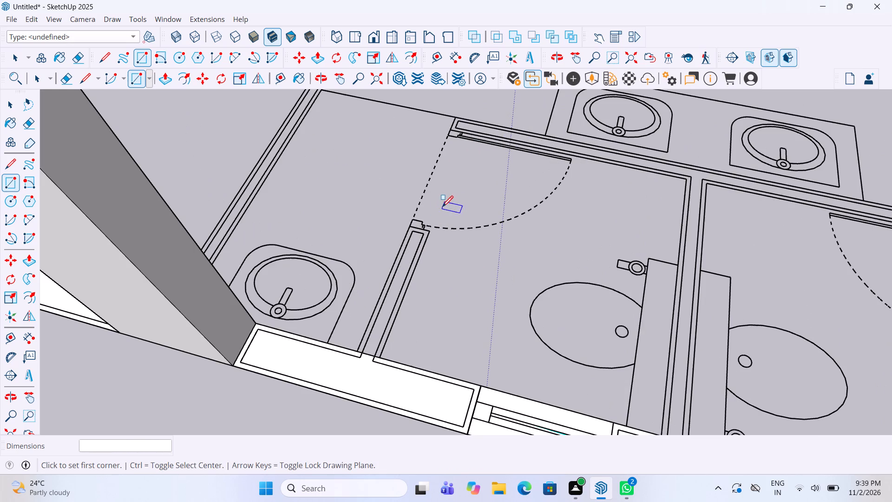
{"action": "scroll", "coordinate": [442, 208], "scroll_direction": "up", "scroll_amount": 1}
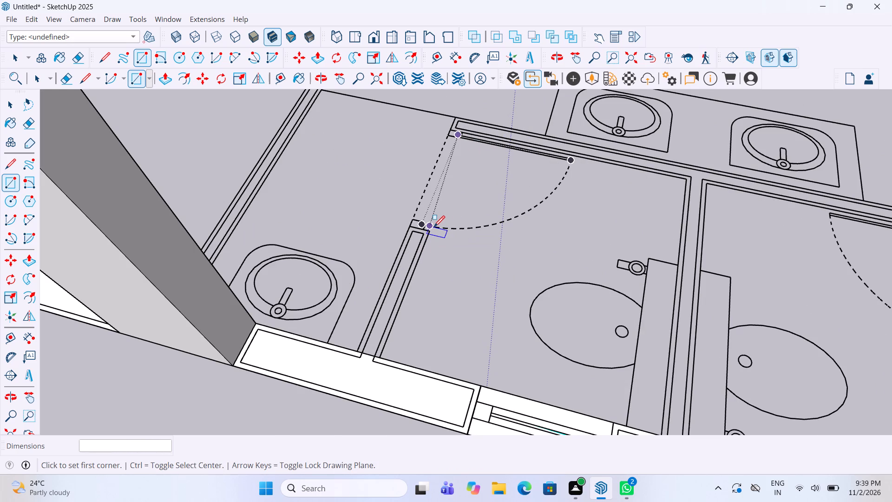
{"action": "left_click", "coordinate": [432, 236]}
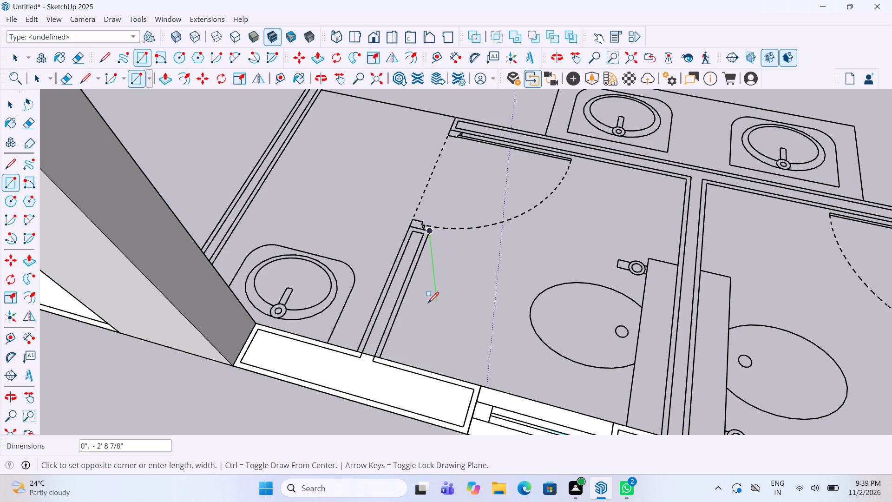
{"action": "left_click", "coordinate": [358, 347]}
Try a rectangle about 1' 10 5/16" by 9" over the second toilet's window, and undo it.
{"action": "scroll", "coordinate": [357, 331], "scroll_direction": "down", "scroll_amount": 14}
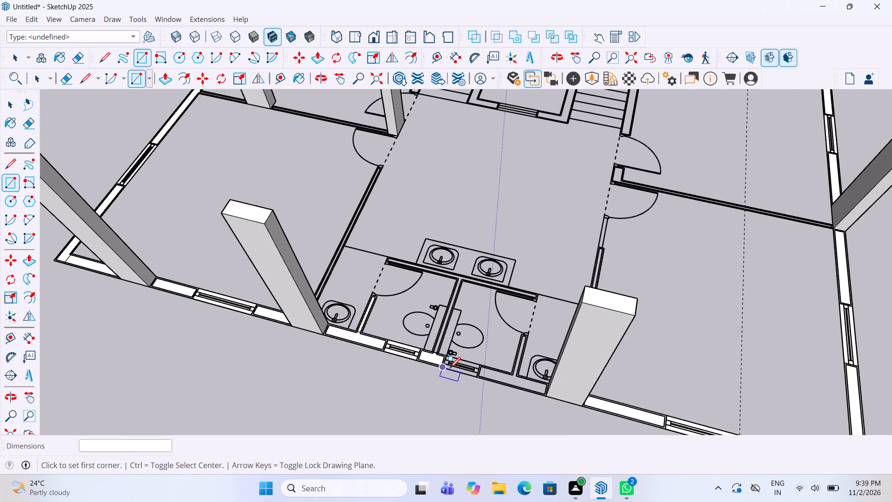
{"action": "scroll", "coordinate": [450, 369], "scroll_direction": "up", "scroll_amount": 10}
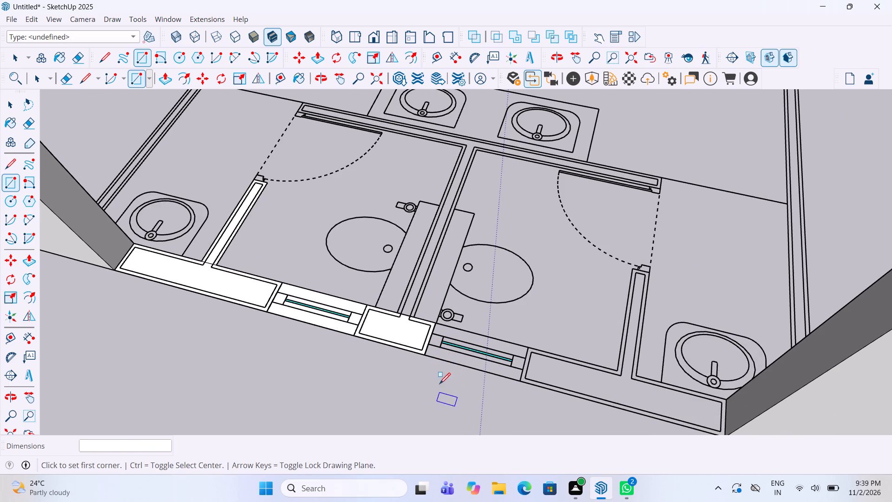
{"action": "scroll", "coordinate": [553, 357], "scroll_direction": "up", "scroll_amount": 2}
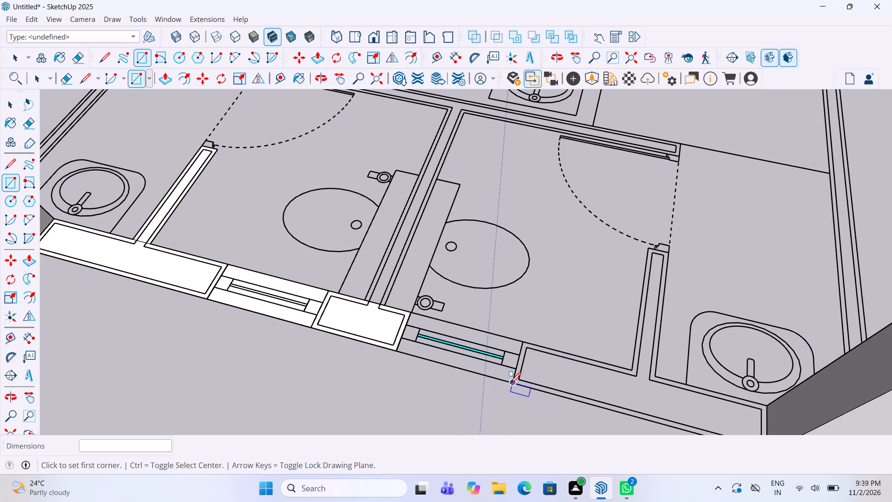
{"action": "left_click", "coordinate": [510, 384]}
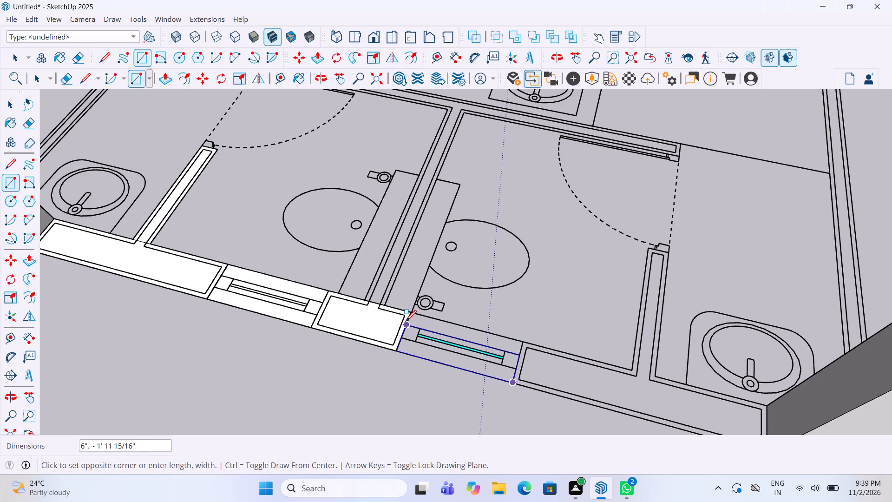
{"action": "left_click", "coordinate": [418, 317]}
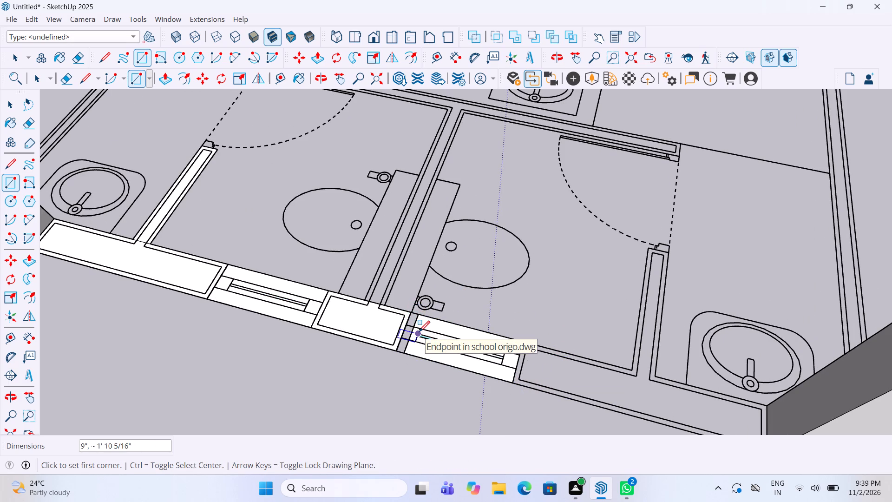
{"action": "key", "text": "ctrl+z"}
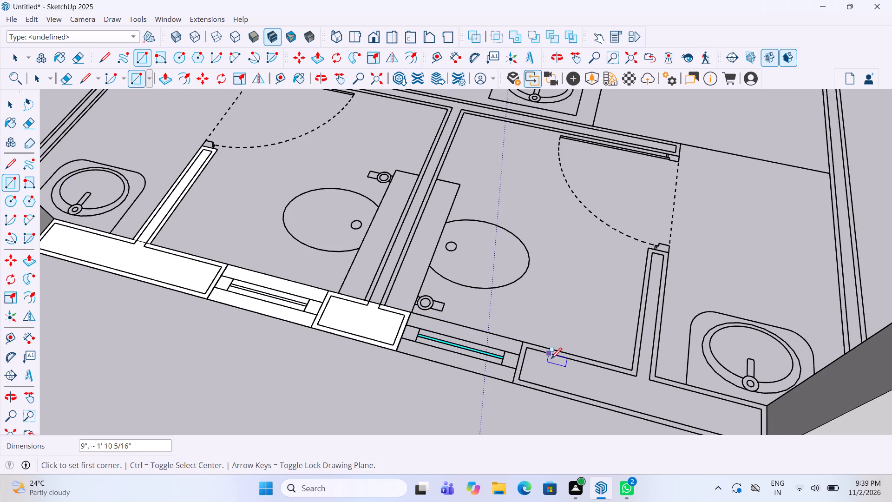
Draw a rectangle about 1' 11 15/16" by 9" over the second toilet's window in the outer wall.
{"action": "left_click", "coordinate": [512, 383]}
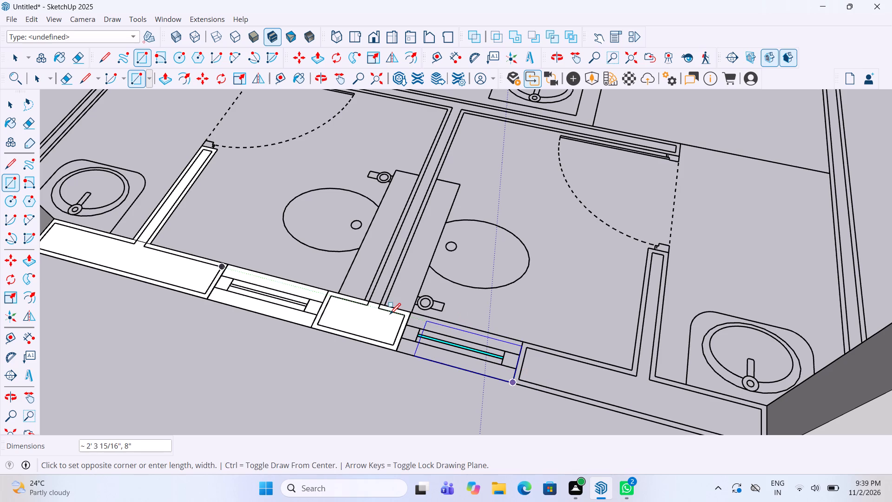
{"action": "left_click", "coordinate": [413, 313]}
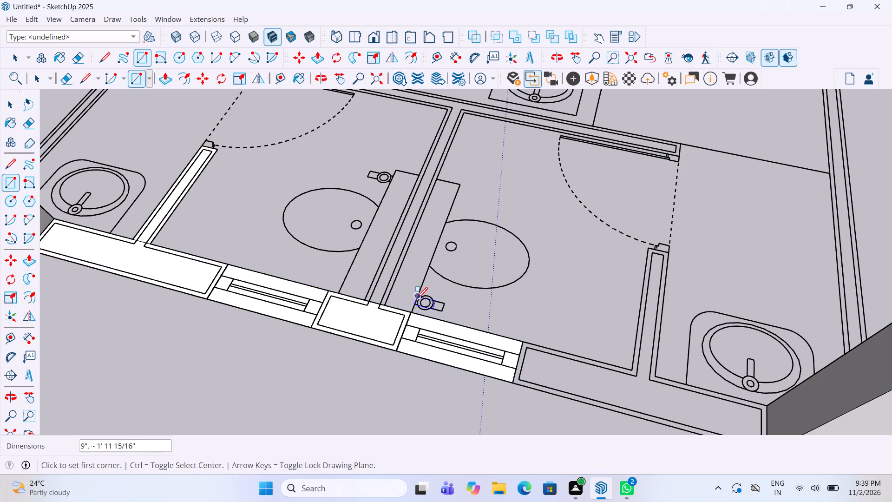
Draw a rectangle about 3' 11 7/16" by 9" over the outer wall segment from the second toilet's window to the next column.
{"action": "scroll", "coordinate": [415, 308], "scroll_direction": "down", "scroll_amount": 7}
{"action": "scroll", "coordinate": [449, 392], "scroll_direction": "up", "scroll_amount": 2}
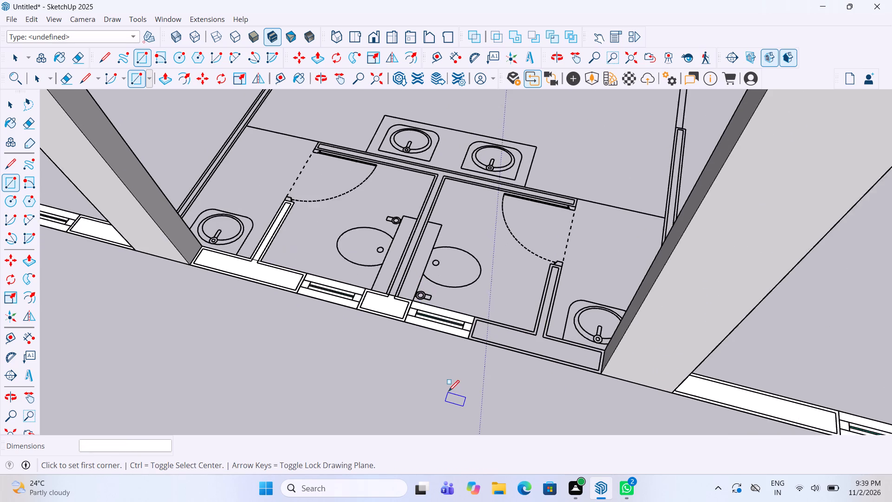
{"action": "scroll", "coordinate": [448, 392], "scroll_direction": "up", "scroll_amount": 3}
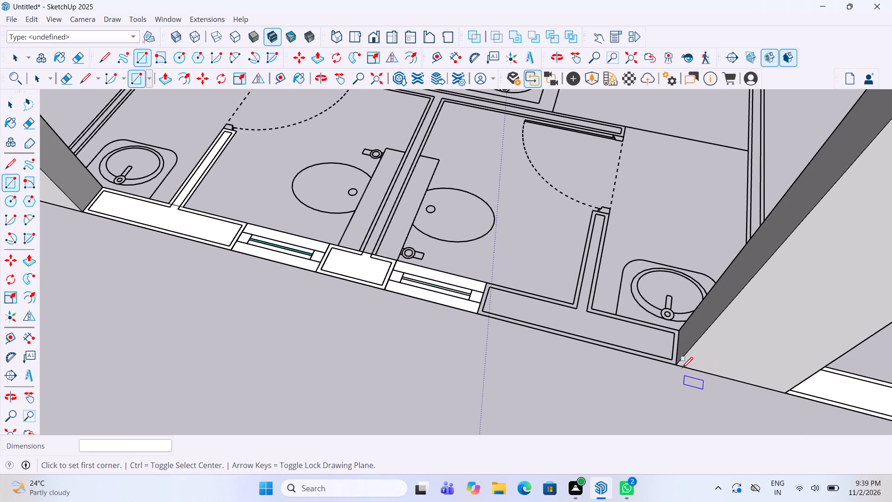
{"action": "left_click", "coordinate": [680, 365]}
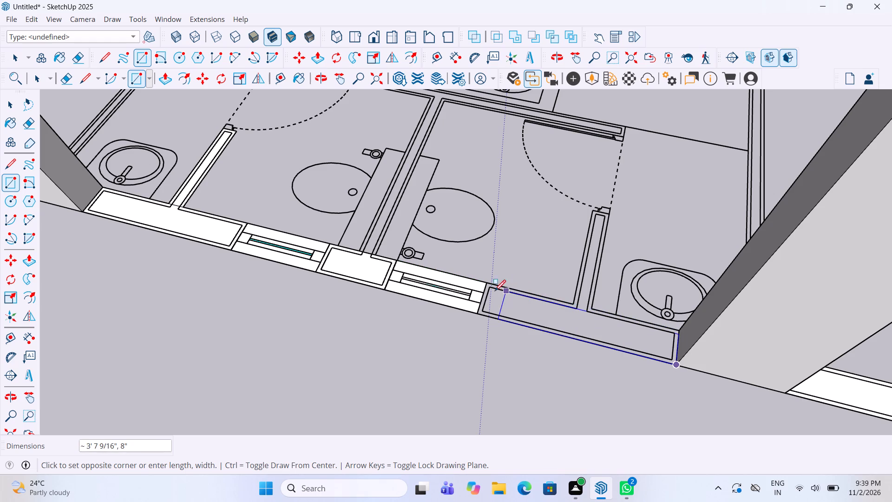
{"action": "left_click", "coordinate": [481, 280]}
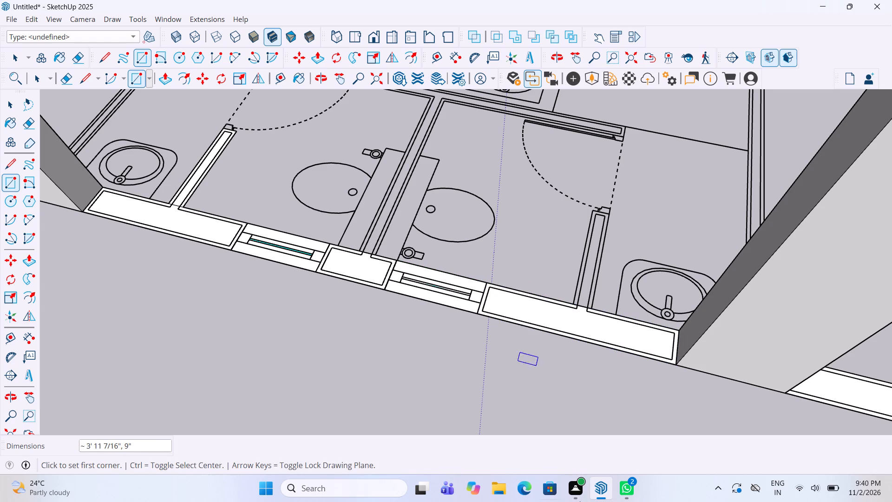
Draw a 2' 6" by 4 1/2" rectangle over the second toilet's partition wall, from the door jamb to the outer wall.
{"action": "scroll", "coordinate": [587, 249], "scroll_direction": "down", "scroll_amount": 5}
{"action": "scroll", "coordinate": [587, 249], "scroll_direction": "up", "scroll_amount": 4}
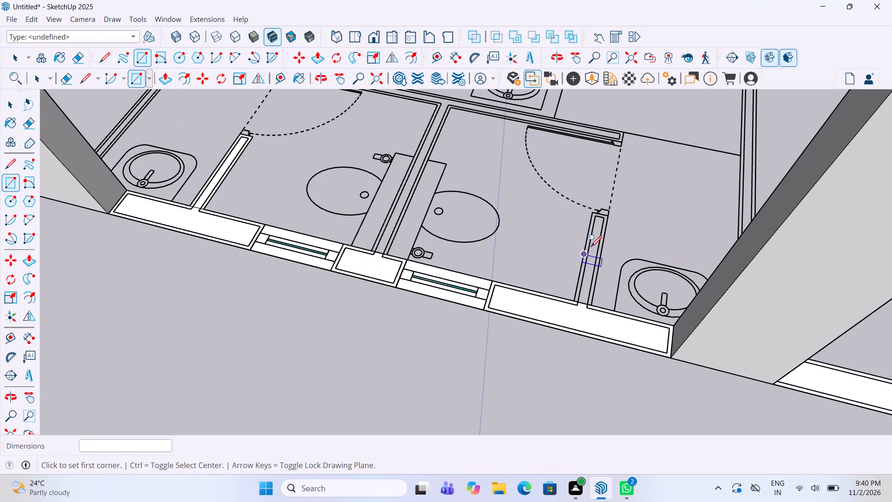
{"action": "left_click", "coordinate": [608, 216]}
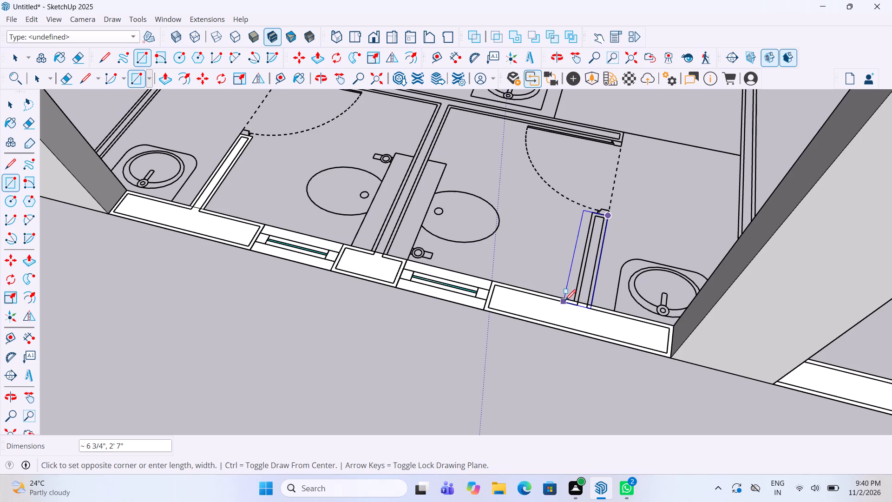
{"action": "scroll", "coordinate": [590, 326], "scroll_direction": "up", "scroll_amount": 6}
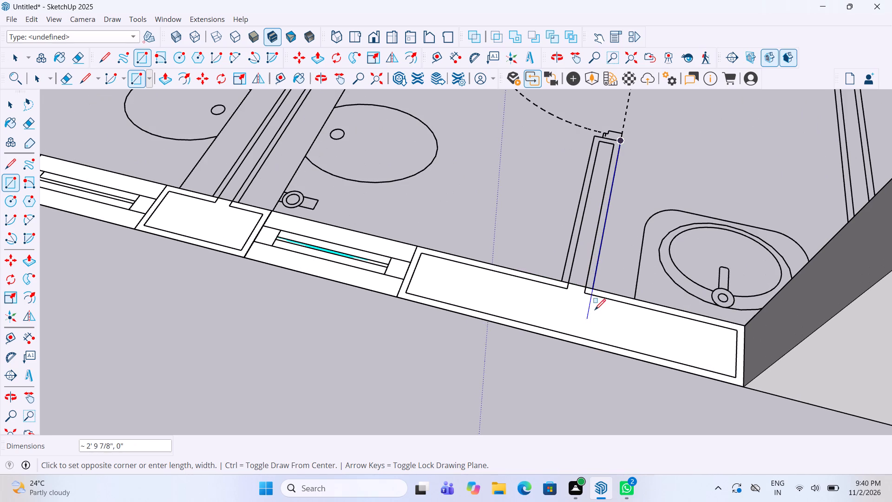
{"action": "left_click", "coordinate": [562, 284]}
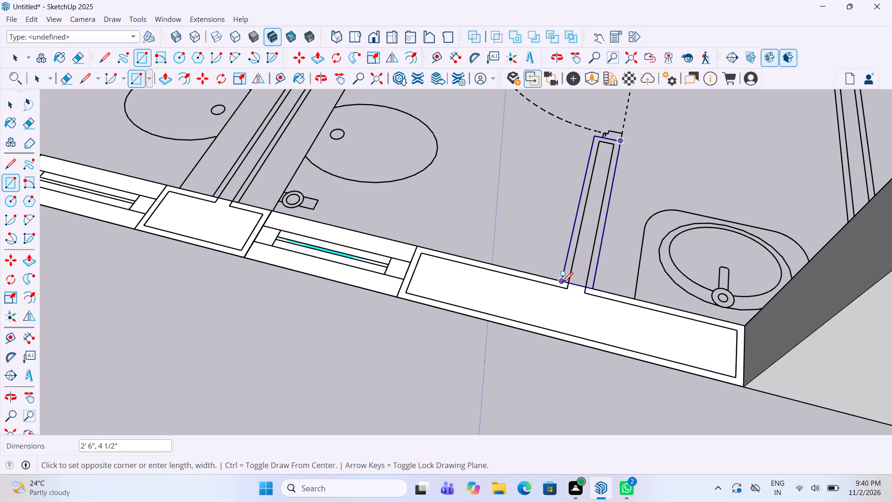
Draw a rectangle over the dividing wall between the two toilets, from the outer wall to the wall behind the paired washbasins.
{"action": "scroll", "coordinate": [650, 302], "scroll_direction": "down", "scroll_amount": 19}
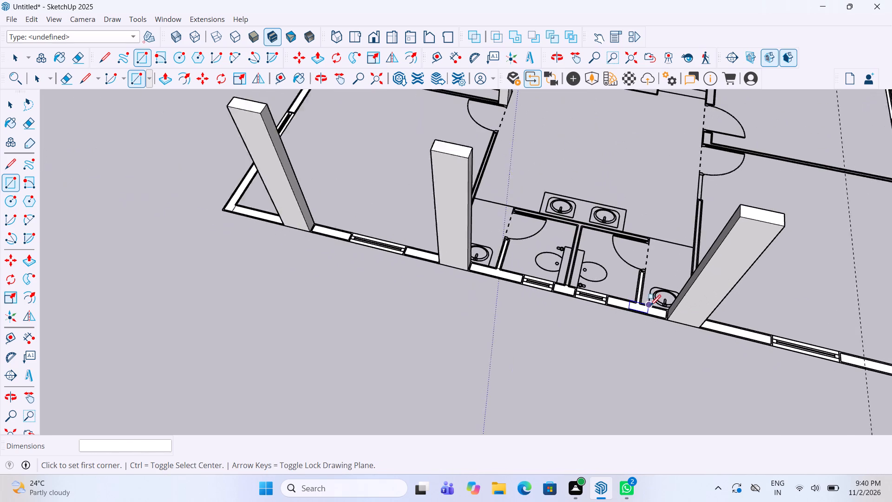
{"action": "scroll", "coordinate": [650, 307], "scroll_direction": "down", "scroll_amount": 1}
{"action": "scroll", "coordinate": [608, 245], "scroll_direction": "up", "scroll_amount": 7}
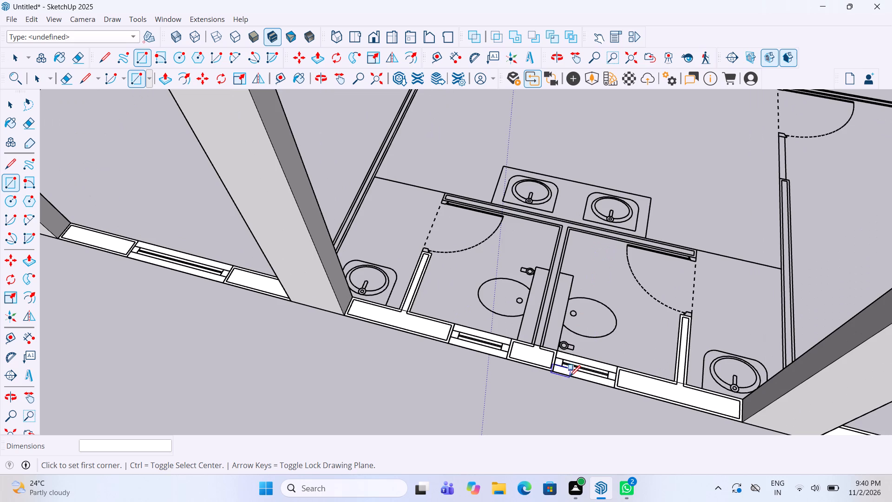
{"action": "scroll", "coordinate": [565, 366], "scroll_direction": "up", "scroll_amount": 4}
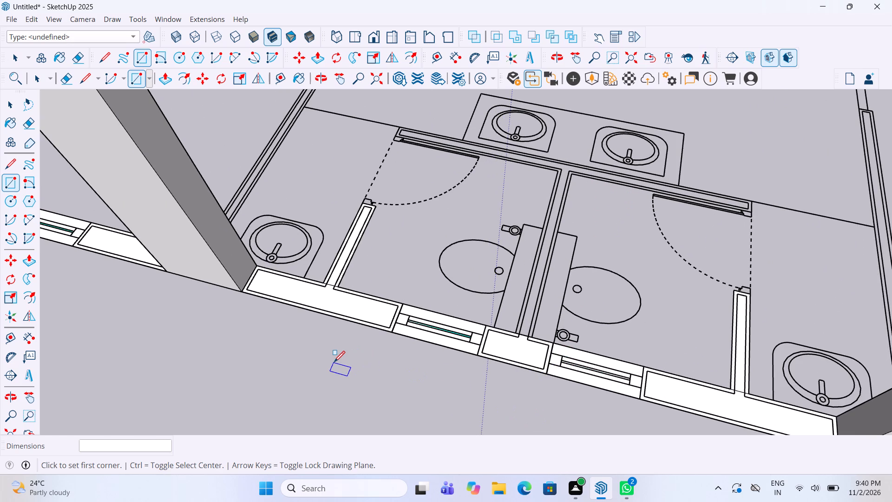
{"action": "scroll", "coordinate": [542, 306], "scroll_direction": "up", "scroll_amount": 3}
{"action": "scroll", "coordinate": [509, 337], "scroll_direction": "up", "scroll_amount": 2}
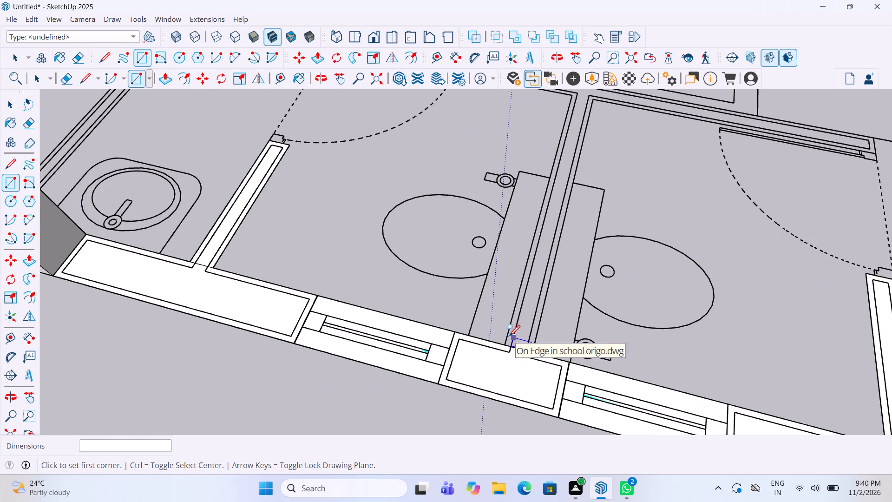
{"action": "left_click", "coordinate": [505, 342]}
{"action": "scroll", "coordinate": [505, 342], "scroll_direction": "down", "scroll_amount": 4}
{"action": "scroll", "coordinate": [571, 131], "scroll_direction": "up", "scroll_amount": 3}
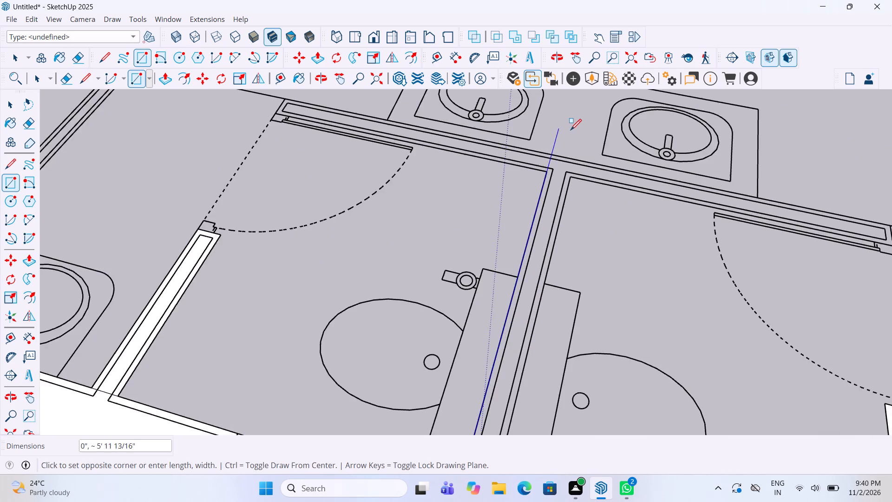
{"action": "scroll", "coordinate": [571, 131], "scroll_direction": "up", "scroll_amount": 5}
{"action": "left_click", "coordinate": [572, 186]}
Draw a rectangle about 9' 9 1/8" by 4 1/2" over the wall between the toilets and the paired washbasins.
{"action": "scroll", "coordinate": [532, 304], "scroll_direction": "down", "scroll_amount": 8}
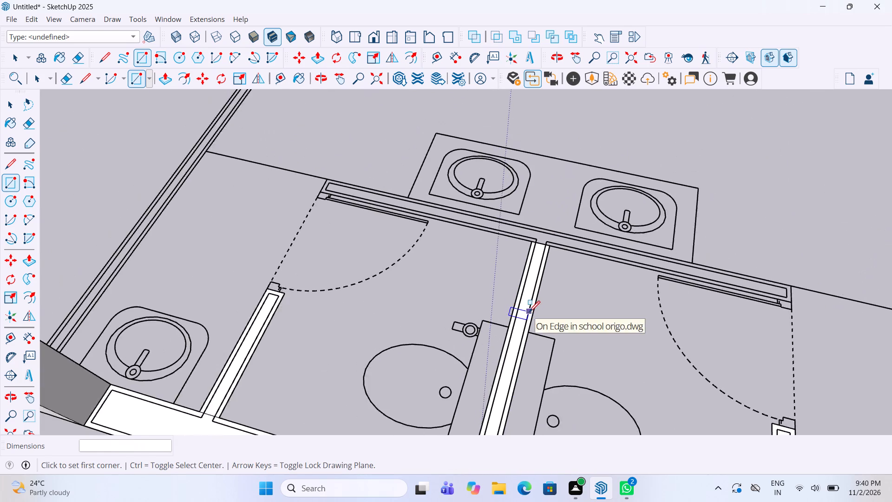
{"action": "scroll", "coordinate": [529, 313], "scroll_direction": "down", "scroll_amount": 1}
{"action": "middle_click_drag", "start_coordinate": [373, 250], "coordinate": [463, 256]}
{"action": "scroll", "coordinate": [449, 236], "scroll_direction": "up", "scroll_amount": 3}
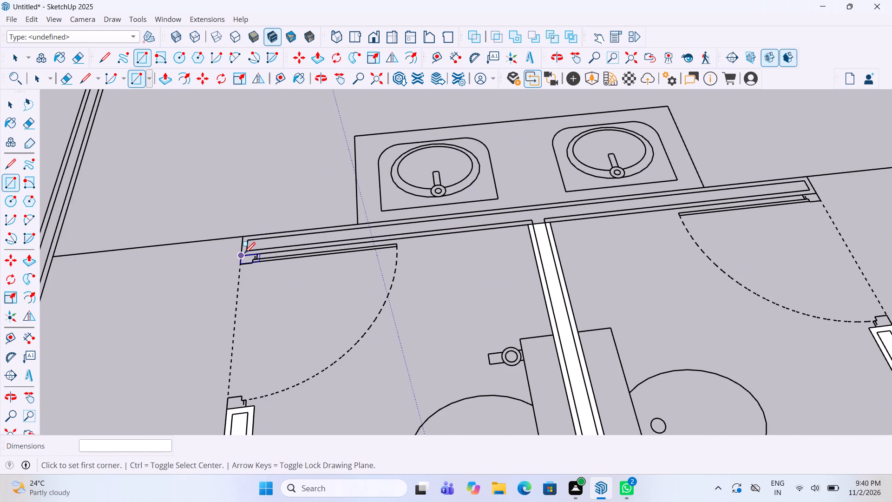
{"action": "left_click", "coordinate": [244, 254]}
{"action": "left_click", "coordinate": [811, 178]}
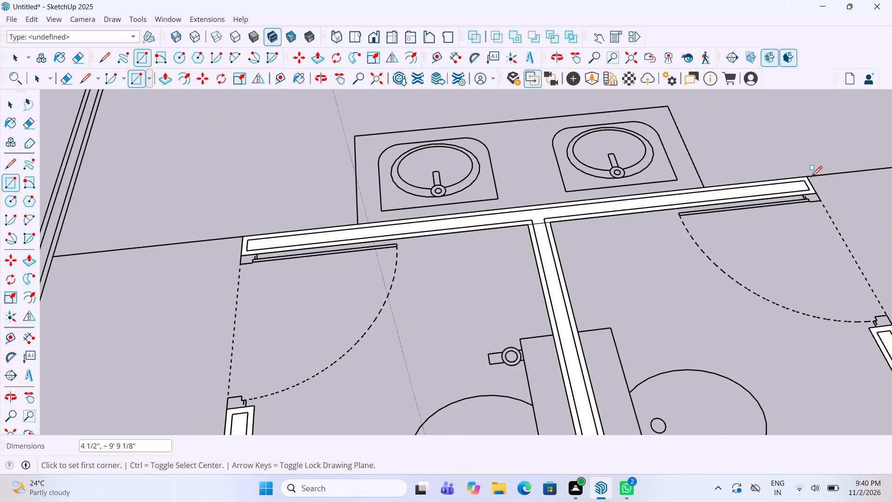
Draw a rectangle over the wall separating the toilet area from the adjoining room, from the column to the thinner section beside the door.
{"action": "scroll", "coordinate": [637, 237], "scroll_direction": "down", "scroll_amount": 4}
{"action": "scroll", "coordinate": [510, 228], "scroll_direction": "down", "scroll_amount": 10}
{"action": "middle_click_drag", "start_coordinate": [505, 267], "coordinate": [483, 267]}
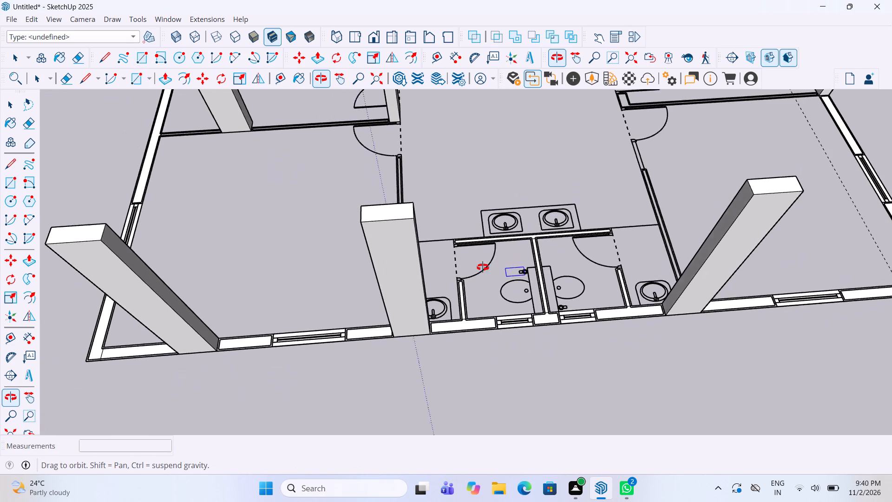
{"action": "middle_click_drag", "start_coordinate": [483, 267], "coordinate": [330, 294]}
{"action": "scroll", "coordinate": [370, 260], "scroll_direction": "down", "scroll_amount": 3}
{"action": "middle_click_drag", "start_coordinate": [746, 342], "coordinate": [582, 214]}
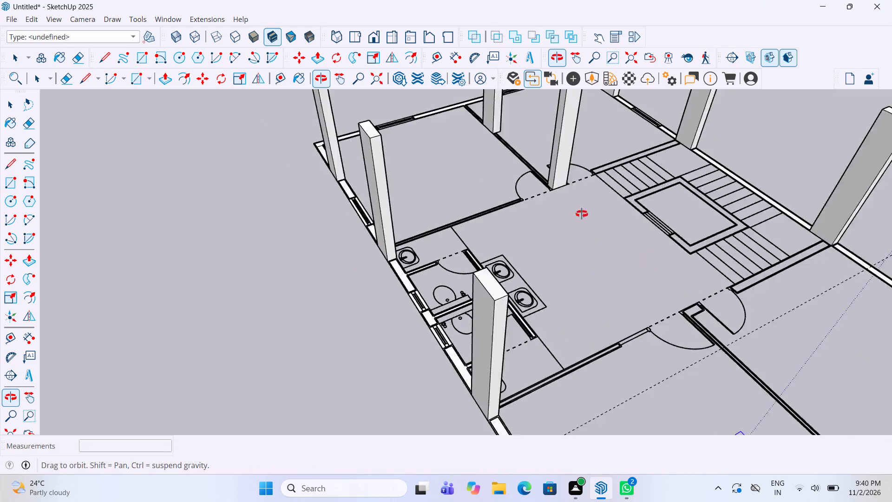
{"action": "middle_click_drag", "start_coordinate": [582, 214], "coordinate": [538, 178]}
{"action": "scroll", "coordinate": [538, 180], "scroll_direction": "down", "scroll_amount": 3}
{"action": "middle_click_drag", "start_coordinate": [542, 214], "coordinate": [510, 374]}
{"action": "scroll", "coordinate": [473, 374], "scroll_direction": "up", "scroll_amount": 3}
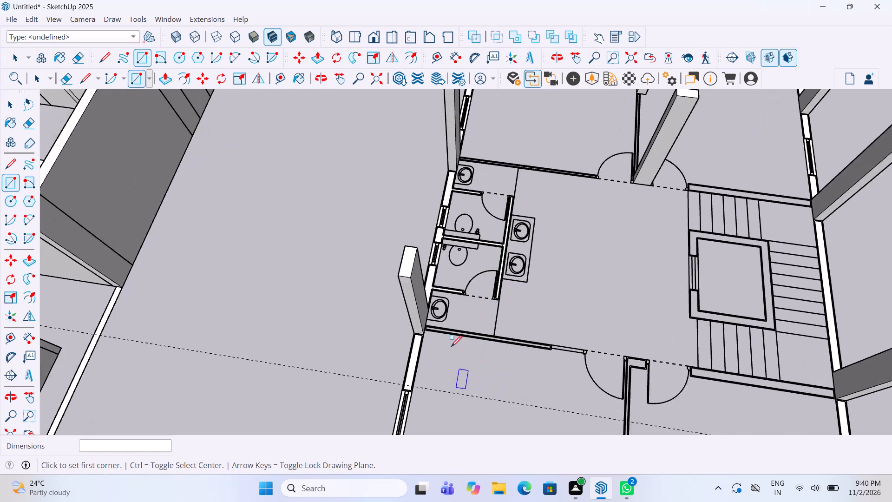
{"action": "scroll", "coordinate": [451, 348], "scroll_direction": "up", "scroll_amount": 12}
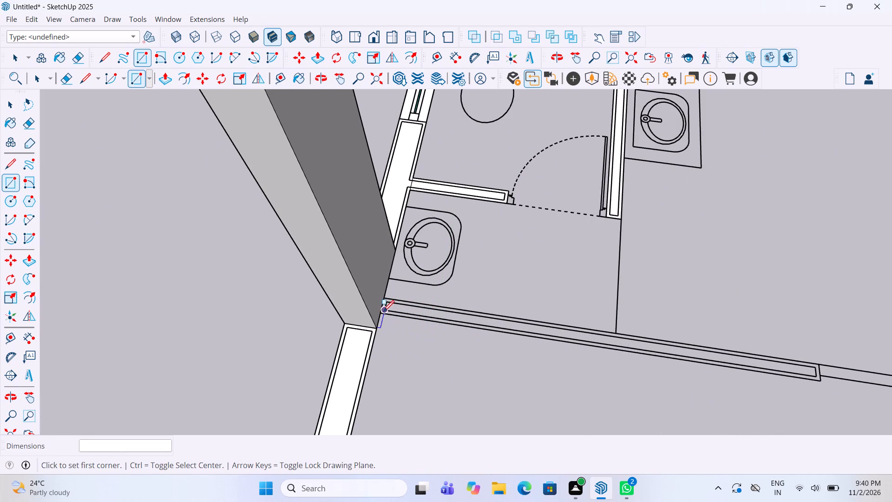
{"action": "left_click", "coordinate": [381, 314]}
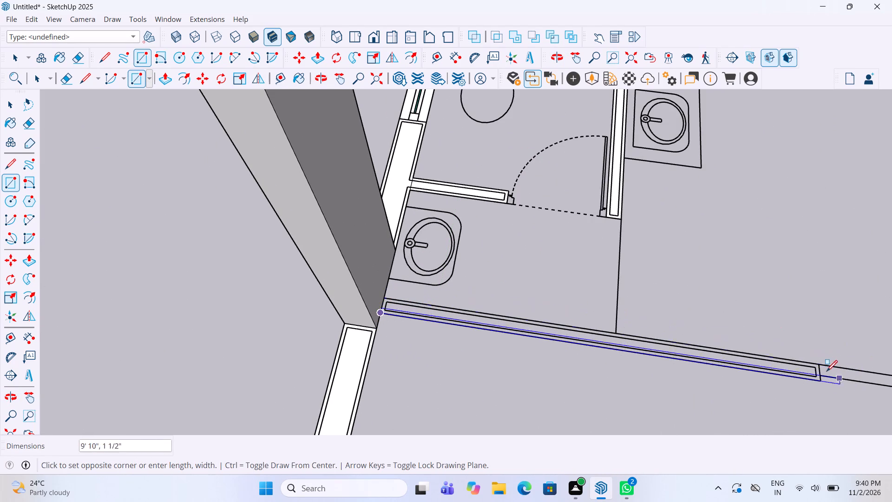
{"action": "left_click", "coordinate": [819, 364]}
Draw a 1' 6" by 9" rectangle over the short wall pier between the two room doors opposite the staircase.
{"action": "scroll", "coordinate": [713, 297], "scroll_direction": "down", "scroll_amount": 15}
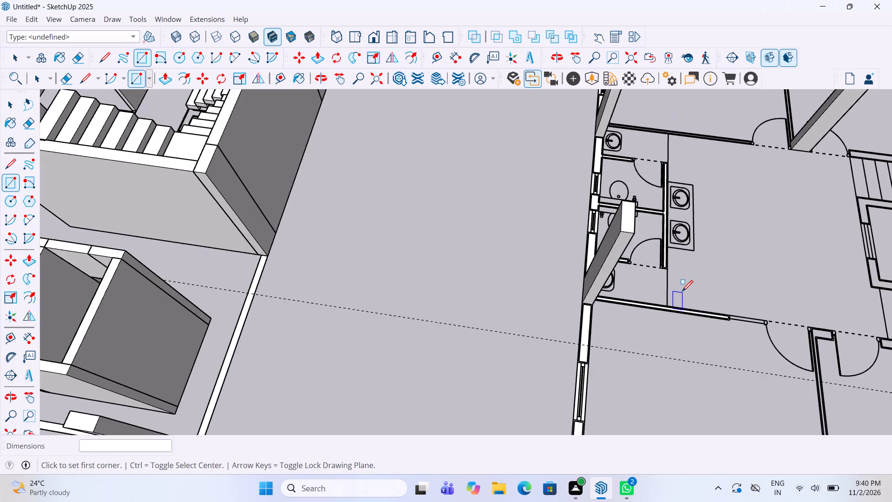
{"action": "scroll", "coordinate": [682, 292], "scroll_direction": "down", "scroll_amount": 5}
{"action": "scroll", "coordinate": [695, 423], "scroll_direction": "up", "scroll_amount": 4}
{"action": "scroll", "coordinate": [510, 357], "scroll_direction": "down", "scroll_amount": 5}
{"action": "scroll", "coordinate": [787, 271], "scroll_direction": "up", "scroll_amount": 5}
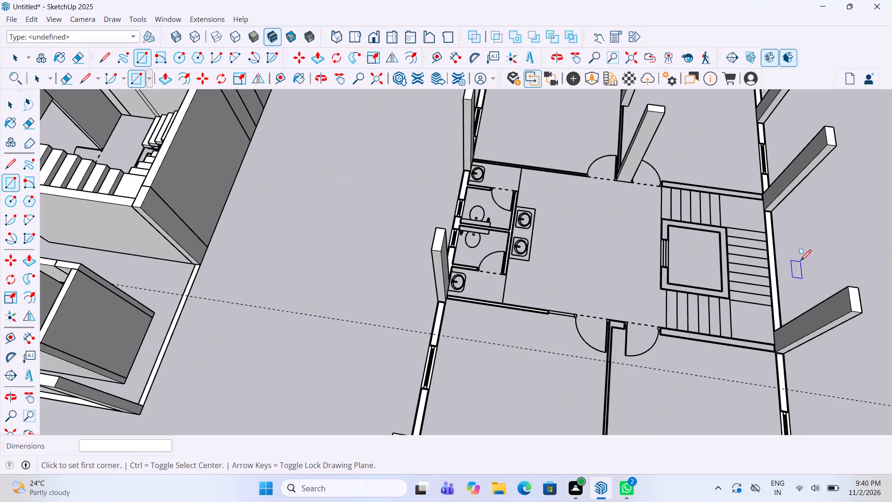
{"action": "scroll", "coordinate": [638, 370], "scroll_direction": "up", "scroll_amount": 4}
{"action": "scroll", "coordinate": [584, 322], "scroll_direction": "up", "scroll_amount": 4}
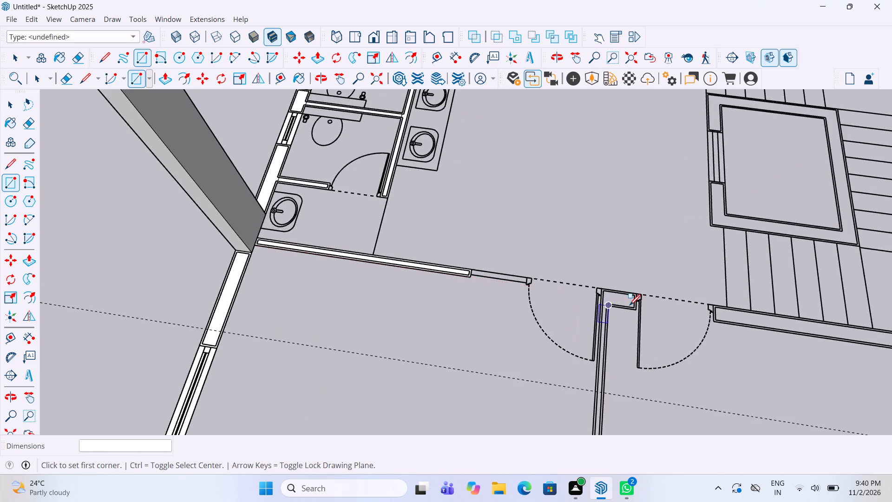
{"action": "scroll", "coordinate": [630, 306], "scroll_direction": "up", "scroll_amount": 11}
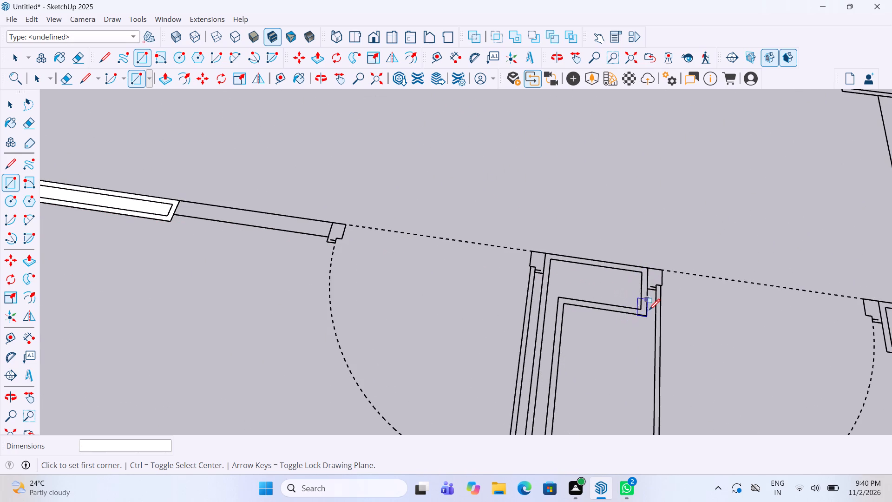
{"action": "left_click", "coordinate": [649, 315]}
{"action": "left_click", "coordinate": [550, 253]}
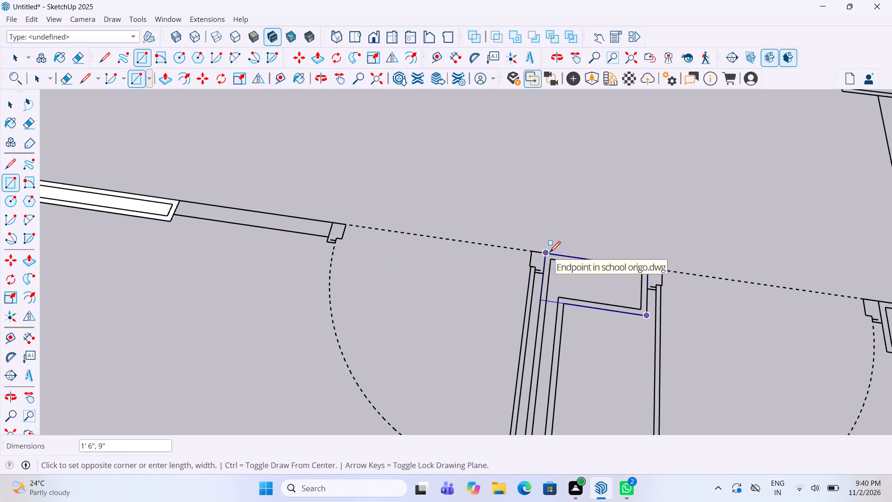
Draw a rectangle over the long partition between the two rooms, from the pier between their doors to the outer-wall column.
{"action": "left_click", "coordinate": [544, 295]}
{"action": "scroll", "coordinate": [562, 258], "scroll_direction": "down", "scroll_amount": 5}
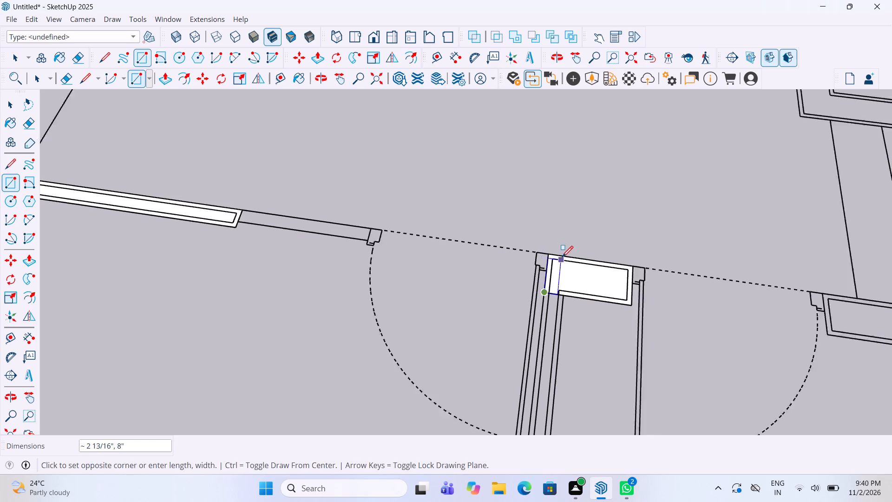
{"action": "scroll", "coordinate": [562, 258], "scroll_direction": "down", "scroll_amount": 15}
{"action": "middle_click_drag", "start_coordinate": [474, 372], "coordinate": [706, 430]}
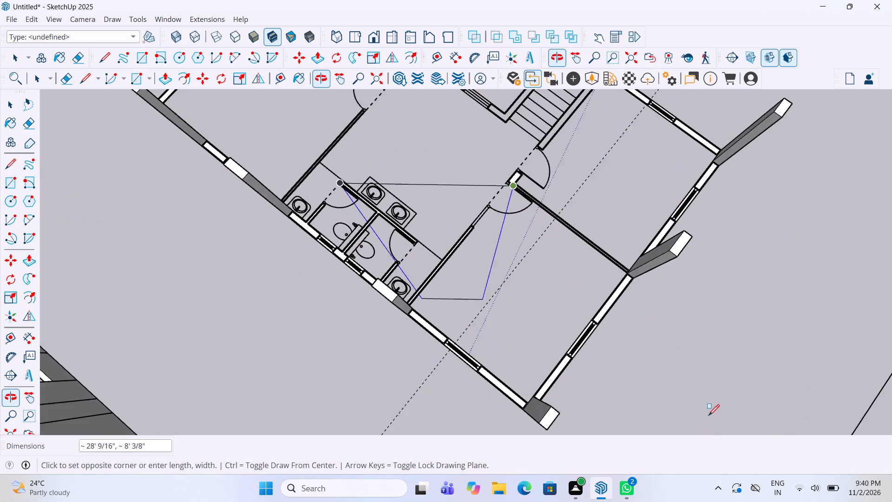
{"action": "scroll", "coordinate": [600, 229], "scroll_direction": "up", "scroll_amount": 5}
{"action": "scroll", "coordinate": [697, 310], "scroll_direction": "up", "scroll_amount": 5}
{"action": "scroll", "coordinate": [631, 289], "scroll_direction": "up", "scroll_amount": 9}
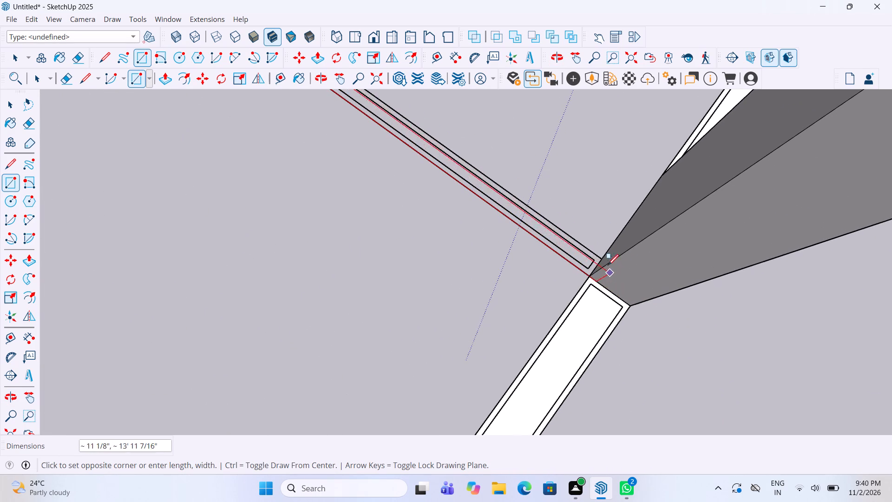
{"action": "scroll", "coordinate": [598, 262], "scroll_direction": "up", "scroll_amount": 4}
{"action": "left_click", "coordinate": [602, 256]}
Draw a rectangle over the staircase side wall nearer the traced pier, from the outer-wall column to the room door.
{"action": "scroll", "coordinate": [567, 261], "scroll_direction": "down", "scroll_amount": 6}
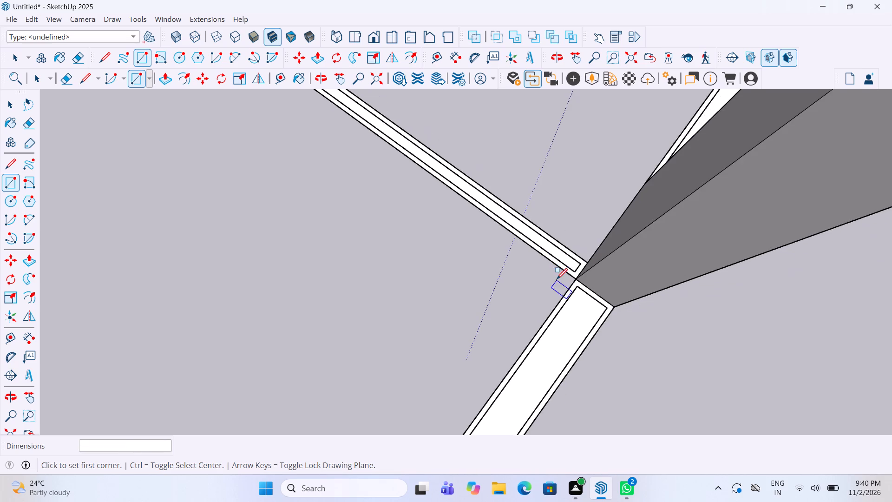
{"action": "scroll", "coordinate": [557, 280], "scroll_direction": "down", "scroll_amount": 16}
{"action": "scroll", "coordinate": [549, 377], "scroll_direction": "down", "scroll_amount": 3}
{"action": "middle_click_drag", "start_coordinate": [453, 377], "coordinate": [447, 370]}
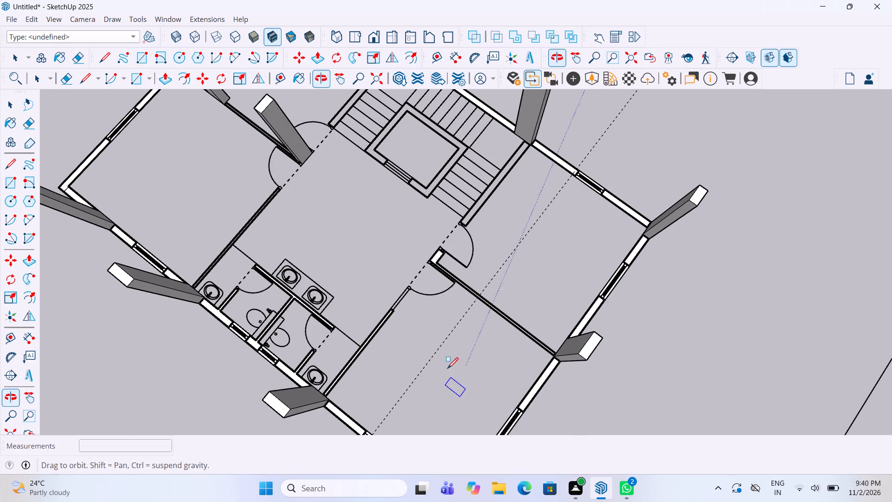
{"action": "middle_click_drag", "start_coordinate": [447, 370], "coordinate": [447, 372]}
{"action": "scroll", "coordinate": [508, 127], "scroll_direction": "up", "scroll_amount": 9}
{"action": "scroll", "coordinate": [548, 133], "scroll_direction": "up", "scroll_amount": 5}
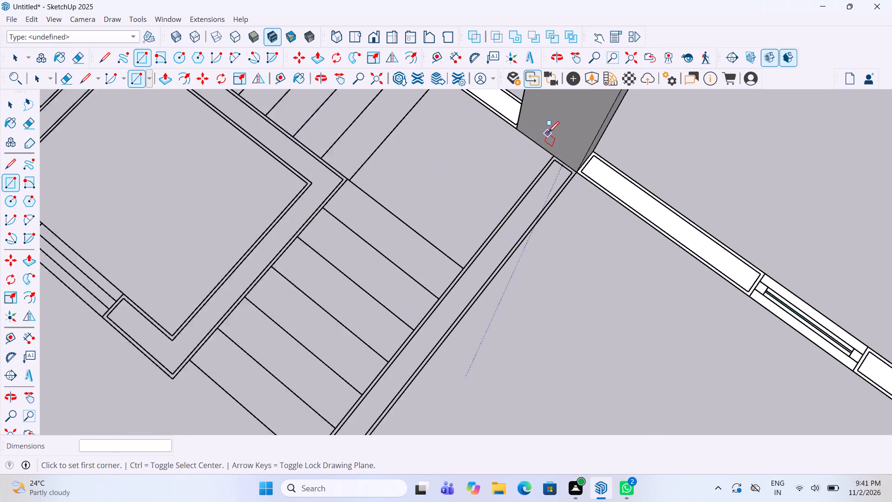
{"action": "scroll", "coordinate": [549, 159], "scroll_direction": "up", "scroll_amount": 5}
{"action": "left_click", "coordinate": [557, 161]}
{"action": "scroll", "coordinate": [682, 160], "scroll_direction": "down", "scroll_amount": 4}
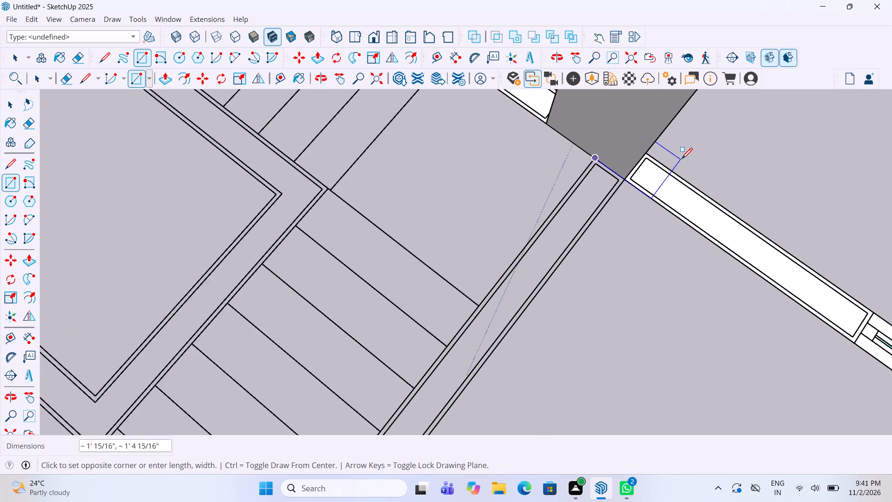
{"action": "scroll", "coordinate": [682, 160], "scroll_direction": "down", "scroll_amount": 6}
{"action": "scroll", "coordinate": [471, 419], "scroll_direction": "up", "scroll_amount": 7}
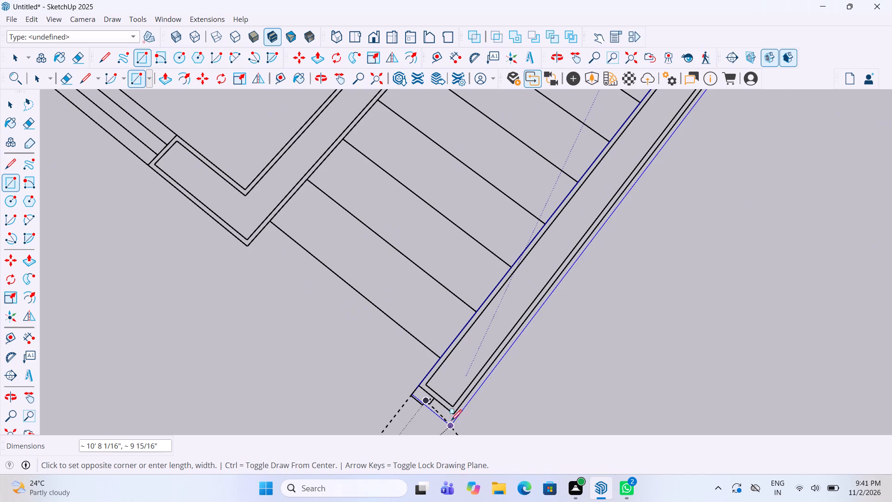
{"action": "left_click", "coordinate": [455, 417]}
Draw a rectangle about 2' 5 3/8" by 3" over the thinner wall section between the traced toilet-side wall and the room door.
{"action": "scroll", "coordinate": [607, 277], "scroll_direction": "down", "scroll_amount": 11}
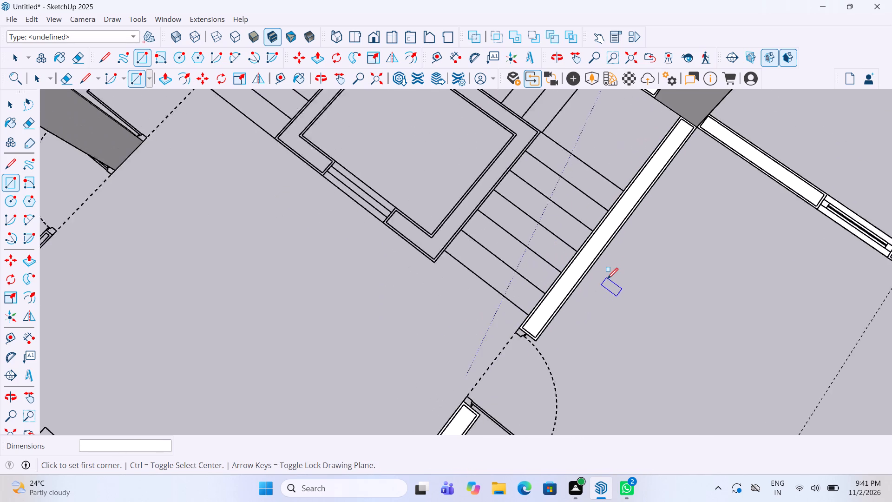
{"action": "scroll", "coordinate": [607, 280], "scroll_direction": "down", "scroll_amount": 9}
{"action": "middle_click_drag", "start_coordinate": [679, 297], "coordinate": [206, 284]}
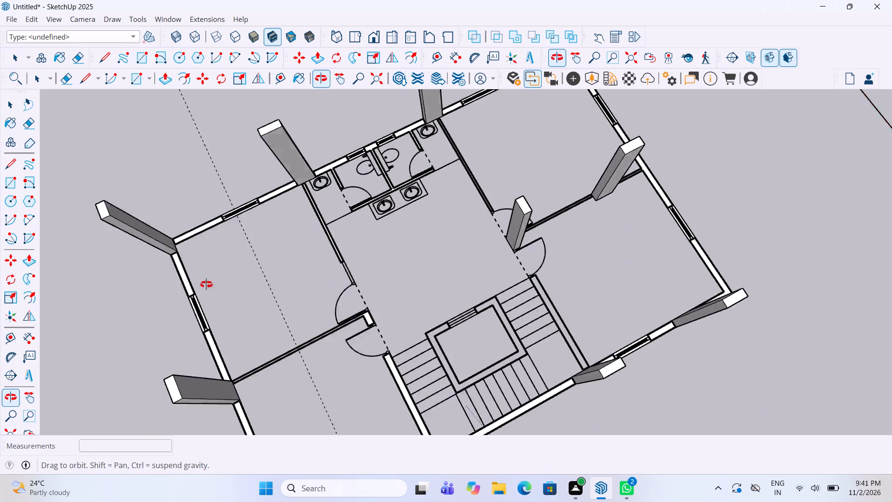
{"action": "middle_click_drag", "start_coordinate": [206, 284], "coordinate": [178, 272]}
{"action": "scroll", "coordinate": [352, 218], "scroll_direction": "up", "scroll_amount": 5}
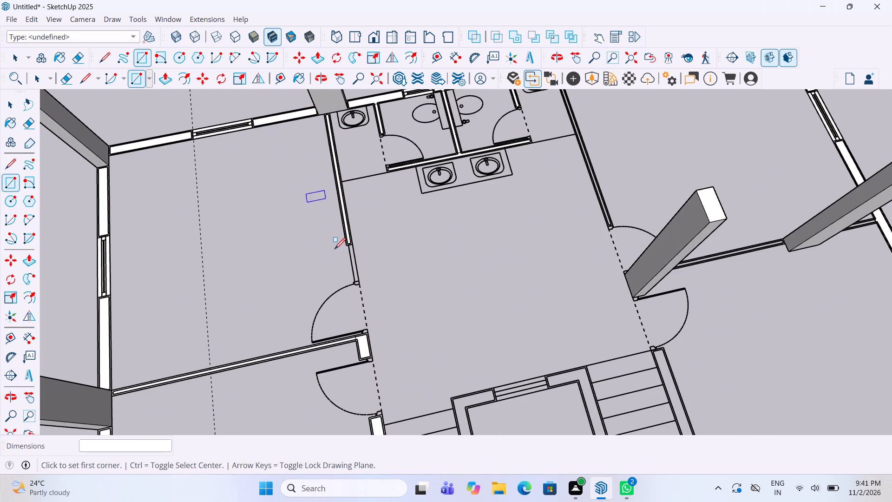
{"action": "scroll", "coordinate": [334, 250], "scroll_direction": "up", "scroll_amount": 4}
{"action": "scroll", "coordinate": [375, 326], "scroll_direction": "up", "scroll_amount": 3}
{"action": "scroll", "coordinate": [368, 228], "scroll_direction": "up", "scroll_amount": 5}
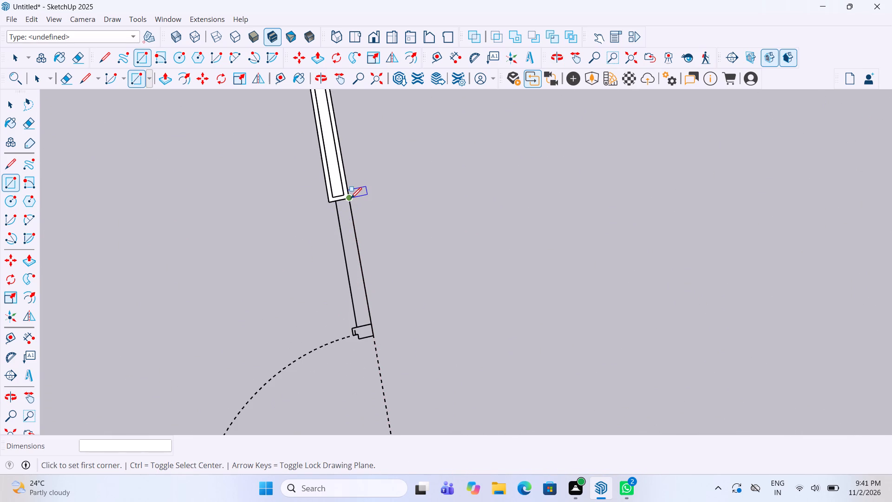
{"action": "left_click", "coordinate": [350, 198]}
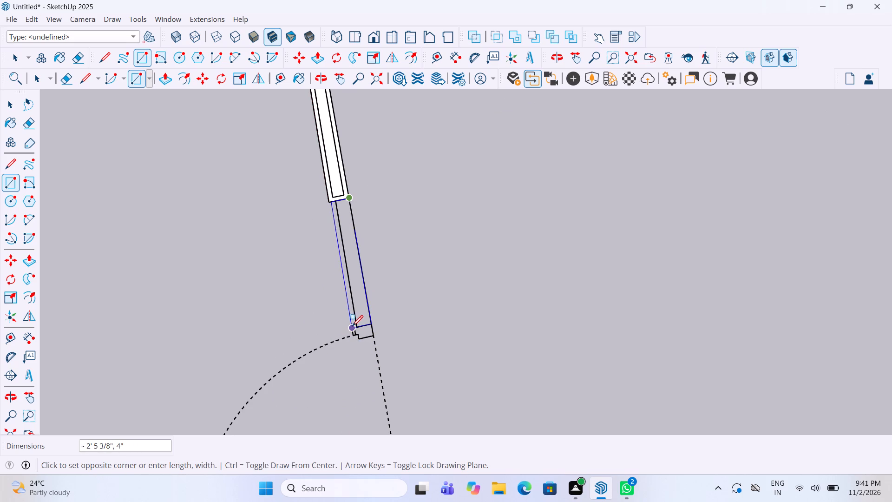
{"action": "left_click", "coordinate": [361, 326]}
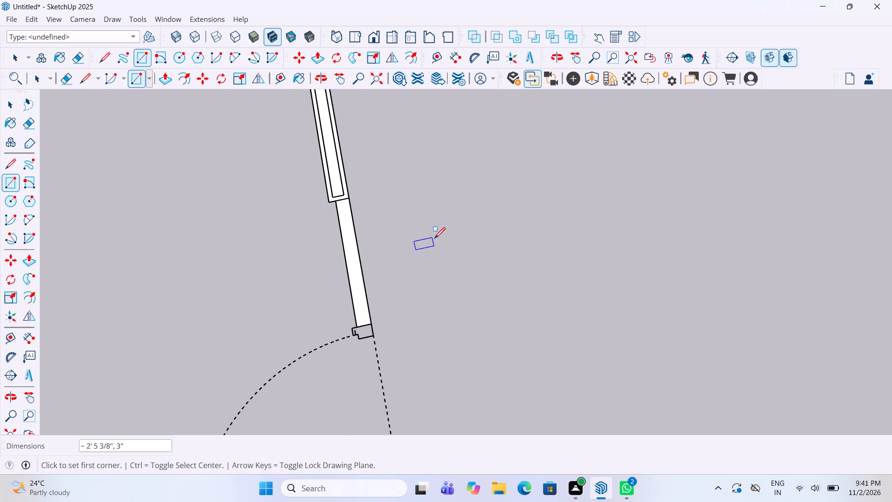
Draw a rectangle over the wall between the opposite end of the toilet area and its adjoining room, from the outer-wall column to the door.
{"action": "scroll", "coordinate": [434, 239], "scroll_direction": "down", "scroll_amount": 6}
{"action": "scroll", "coordinate": [346, 282], "scroll_direction": "down", "scroll_amount": 6}
{"action": "scroll", "coordinate": [395, 296], "scroll_direction": "down", "scroll_amount": 5}
{"action": "scroll", "coordinate": [576, 214], "scroll_direction": "up", "scroll_amount": 5}
{"action": "scroll", "coordinate": [538, 119], "scroll_direction": "up", "scroll_amount": 3}
{"action": "scroll", "coordinate": [491, 95], "scroll_direction": "up", "scroll_amount": 12}
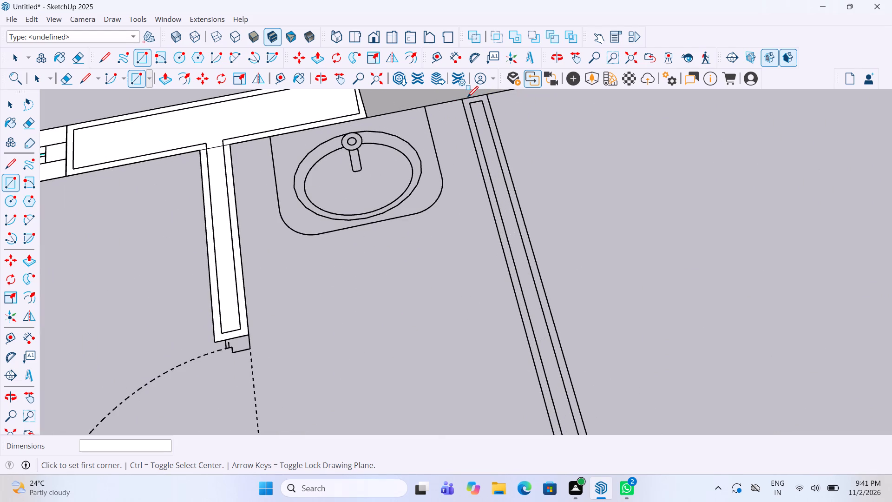
{"action": "left_click", "coordinate": [464, 98]}
{"action": "scroll", "coordinate": [534, 229], "scroll_direction": "down", "scroll_amount": 9}
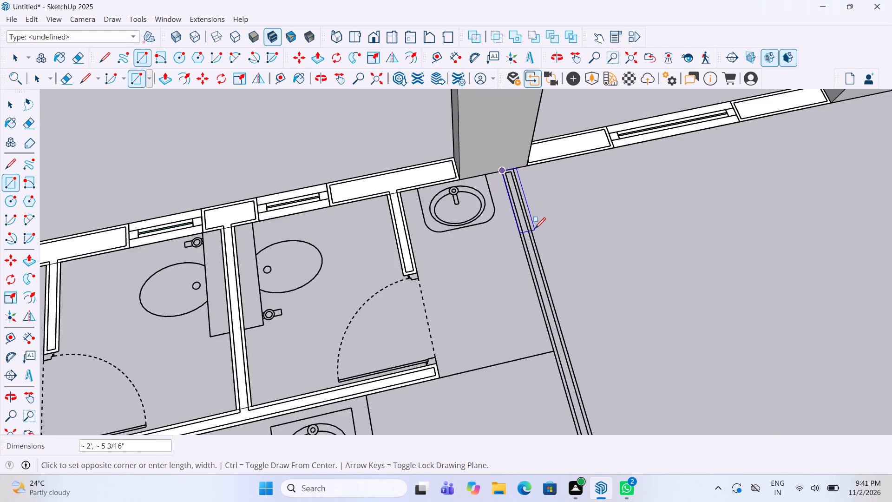
{"action": "scroll", "coordinate": [535, 230], "scroll_direction": "down", "scroll_amount": 5}
{"action": "scroll", "coordinate": [583, 288], "scroll_direction": "down", "scroll_amount": 10}
{"action": "middle_click_drag", "start_coordinate": [592, 318], "coordinate": [604, 362]}
{"action": "scroll", "coordinate": [604, 366], "scroll_direction": "up", "scroll_amount": 2}
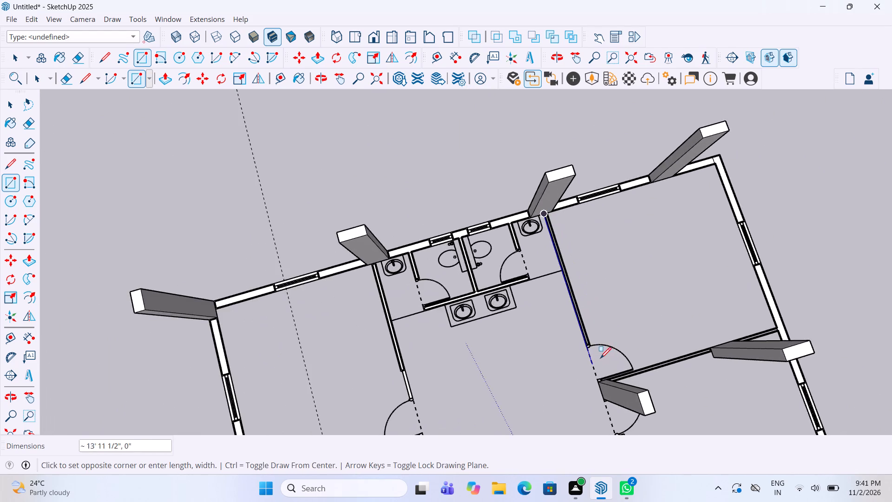
{"action": "scroll", "coordinate": [600, 359], "scroll_direction": "up", "scroll_amount": 18}
{"action": "scroll", "coordinate": [580, 330], "scroll_direction": "up", "scroll_amount": 3}
{"action": "left_click", "coordinate": [591, 340]}
Draw a rectangle about 4' 2 1/16" by 4" over the short partition between the outer wall and the nearby column.
{"action": "scroll", "coordinate": [575, 297], "scroll_direction": "down", "scroll_amount": 5}
{"action": "scroll", "coordinate": [540, 258], "scroll_direction": "down", "scroll_amount": 11}
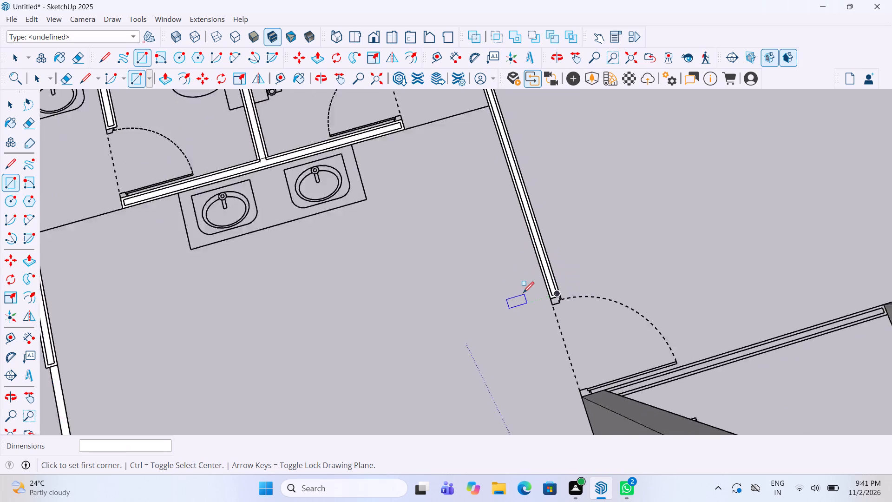
{"action": "scroll", "coordinate": [521, 292], "scroll_direction": "down", "scroll_amount": 4}
{"action": "middle_click_drag", "start_coordinate": [669, 334], "coordinate": [596, 224]}
{"action": "middle_click_drag", "start_coordinate": [596, 224], "coordinate": [606, 232]}
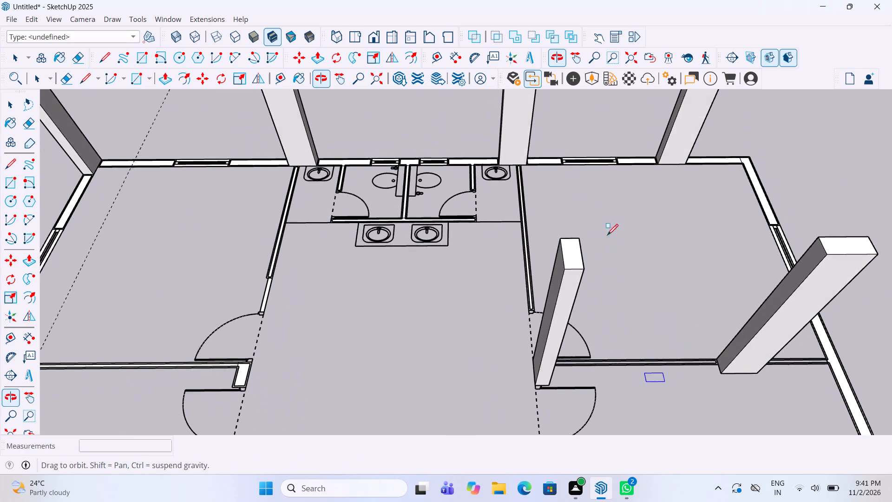
{"action": "scroll", "coordinate": [559, 280], "scroll_direction": "down", "scroll_amount": 4}
{"action": "scroll", "coordinate": [804, 357], "scroll_direction": "up", "scroll_amount": 8}
{"action": "middle_click_drag", "start_coordinate": [809, 364], "coordinate": [725, 311]}
{"action": "scroll", "coordinate": [658, 363], "scroll_direction": "up", "scroll_amount": 5}
{"action": "scroll", "coordinate": [708, 360], "scroll_direction": "up", "scroll_amount": 8}
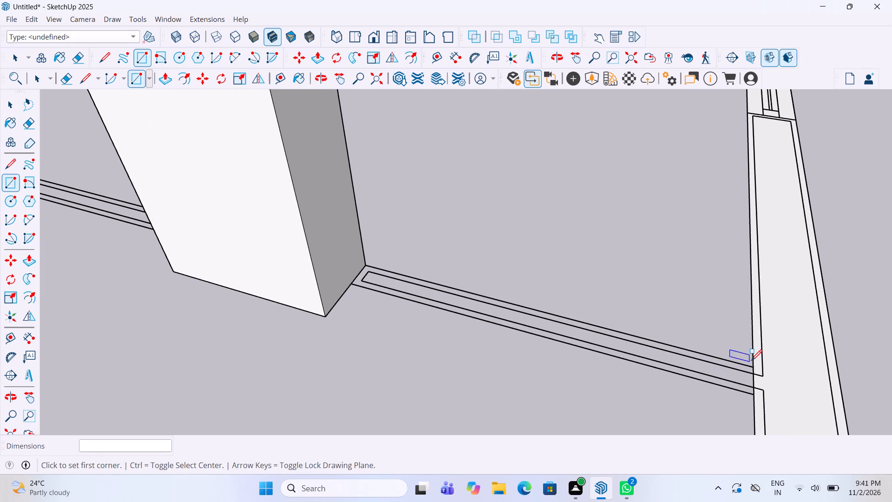
{"action": "left_click", "coordinate": [751, 362]}
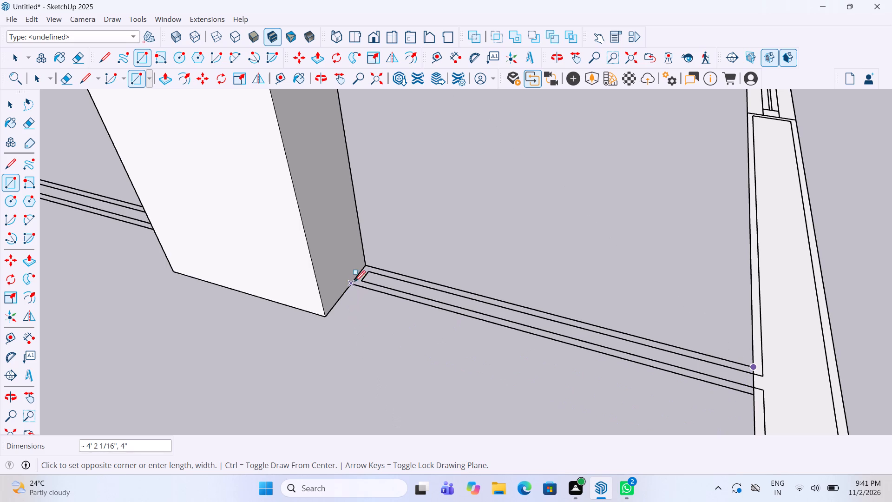
{"action": "left_click", "coordinate": [354, 283]}
Draw a rectangle about 9' 6 15/16" by 4" over the same partition's longer stretch between its two columns.
{"action": "scroll", "coordinate": [564, 370], "scroll_direction": "down", "scroll_amount": 15}
{"action": "middle_click_drag", "start_coordinate": [275, 307], "coordinate": [298, 319]}
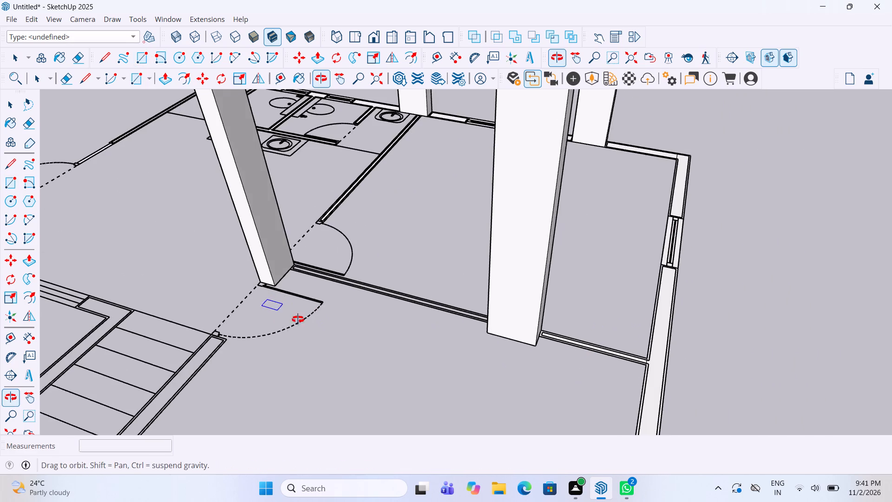
{"action": "middle_click_drag", "start_coordinate": [298, 319], "coordinate": [341, 322]}
{"action": "scroll", "coordinate": [316, 325], "scroll_direction": "up", "scroll_amount": 11}
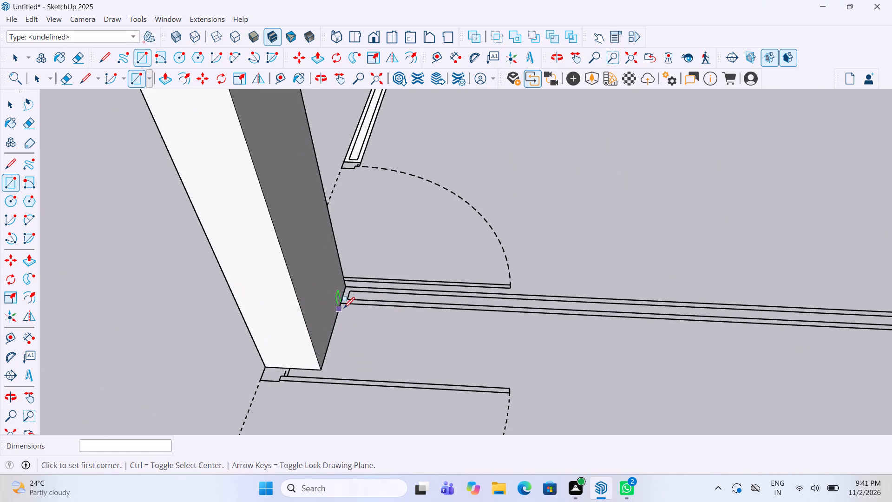
{"action": "left_click", "coordinate": [343, 305]}
{"action": "scroll", "coordinate": [344, 307], "scroll_direction": "down", "scroll_amount": 4}
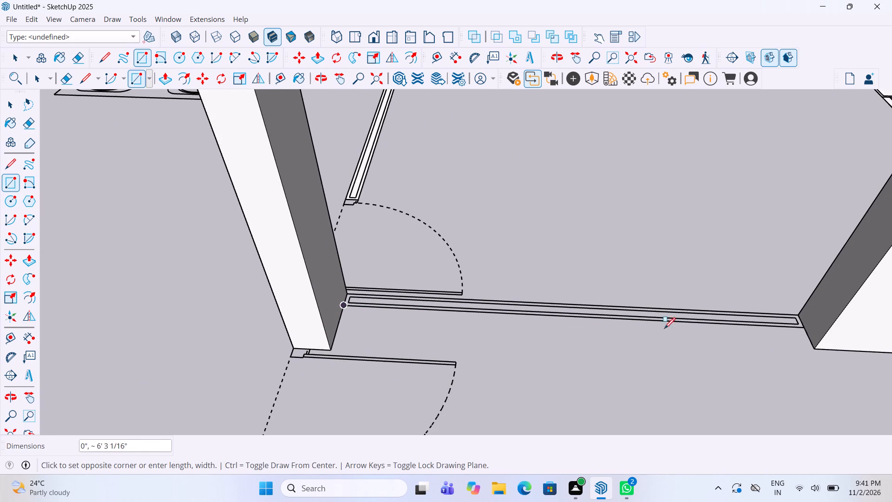
{"action": "scroll", "coordinate": [740, 323], "scroll_direction": "up", "scroll_amount": 4}
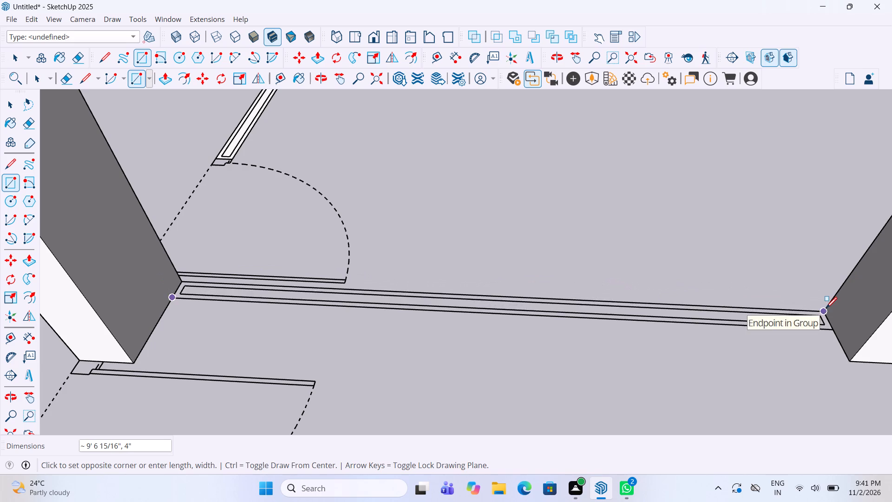
{"action": "left_click", "coordinate": [826, 309]}
Draw a 10' 6" by 9" rectangle over the other staircase side wall, from the outer-wall column to the door frame.
{"action": "scroll", "coordinate": [684, 283], "scroll_direction": "down", "scroll_amount": 3}
{"action": "middle_click_drag", "start_coordinate": [638, 222], "coordinate": [646, 277]}
{"action": "scroll", "coordinate": [504, 139], "scroll_direction": "down", "scroll_amount": 4}
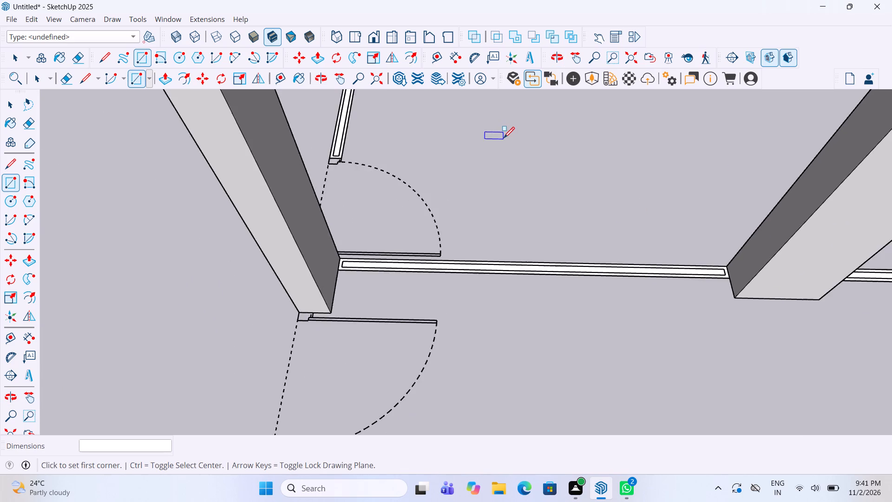
{"action": "scroll", "coordinate": [503, 138], "scroll_direction": "down", "scroll_amount": 5}
{"action": "middle_click_drag", "start_coordinate": [491, 192], "coordinate": [787, 213]}
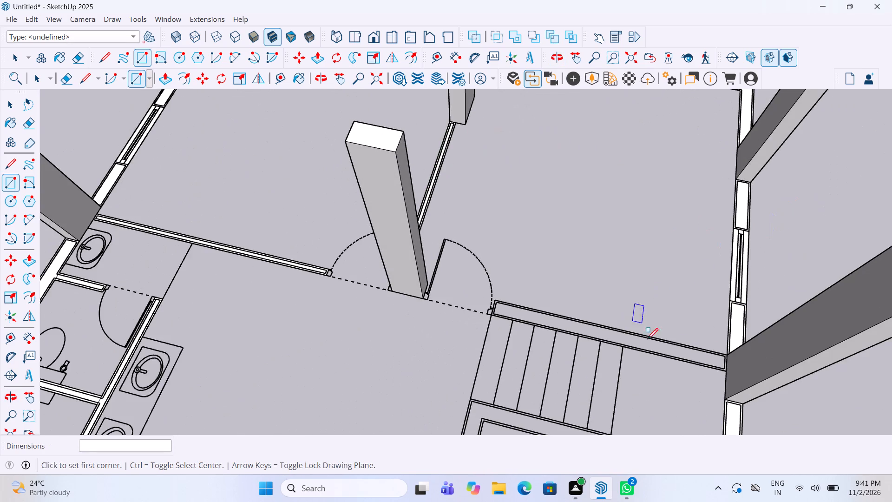
{"action": "scroll", "coordinate": [707, 356], "scroll_direction": "up", "scroll_amount": 4}
{"action": "scroll", "coordinate": [767, 442], "scroll_direction": "up", "scroll_amount": 4}
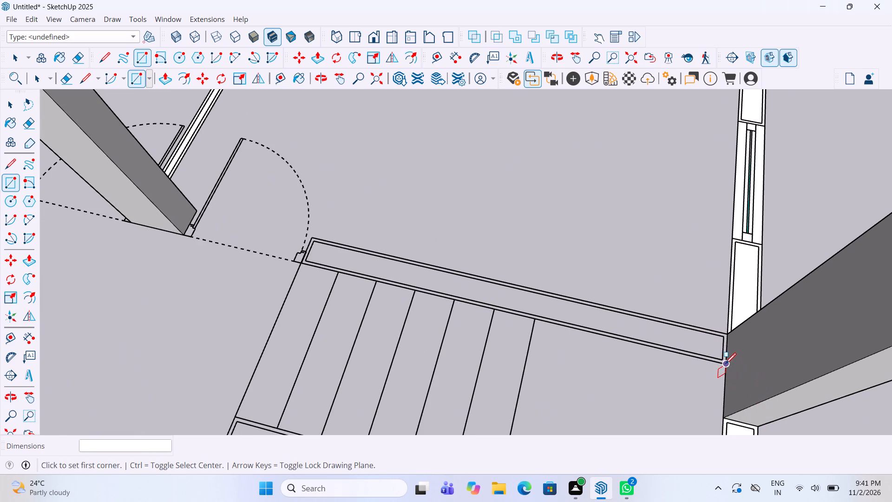
{"action": "left_click", "coordinate": [725, 365]}
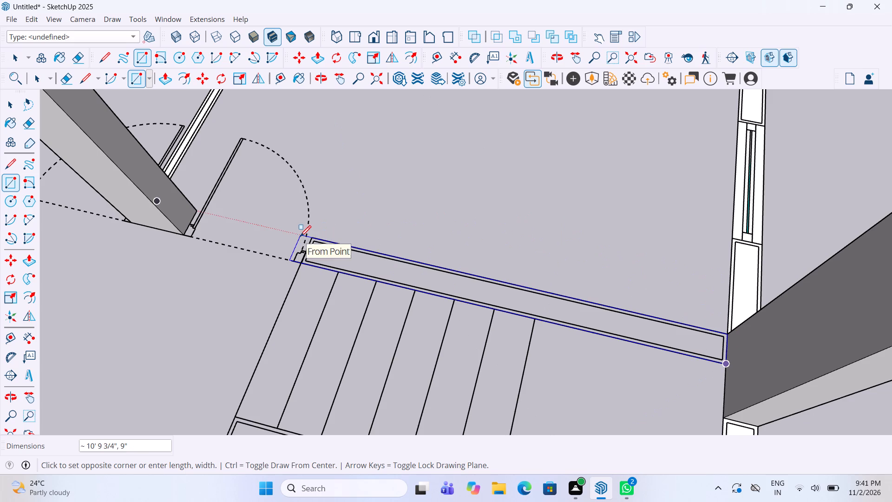
{"action": "scroll", "coordinate": [311, 237], "scroll_direction": "up", "scroll_amount": 9}
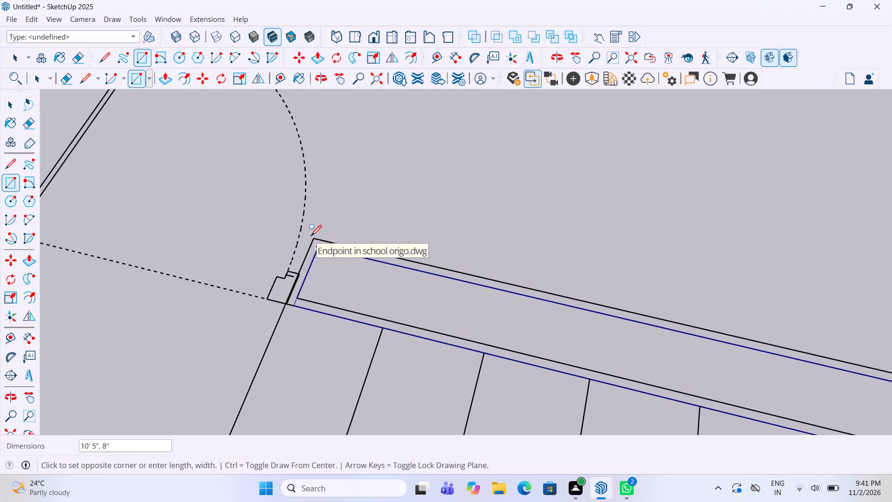
{"action": "left_click", "coordinate": [312, 240]}
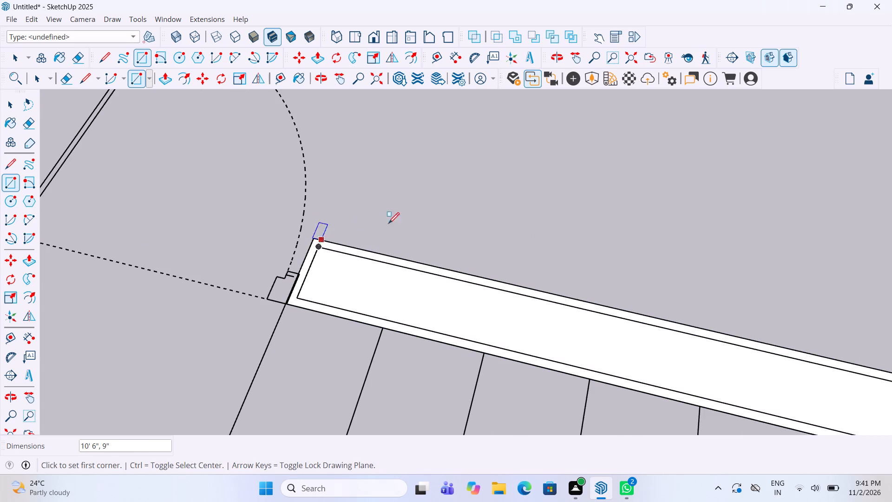
Check the plan around the room doors, toilets and staircase for walls that still need rectangles.
{"action": "scroll", "coordinate": [466, 230], "scroll_direction": "down", "scroll_amount": 20}
{"action": "middle_click_drag", "start_coordinate": [305, 270], "coordinate": [390, 309]}
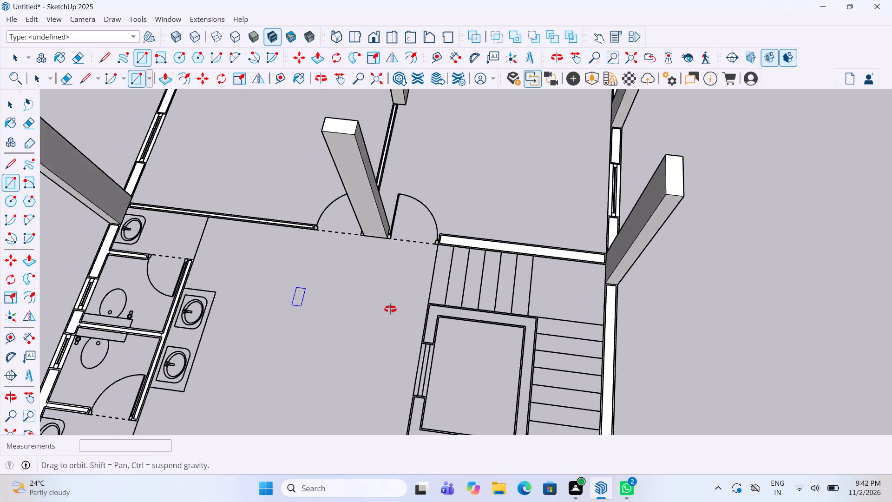
{"action": "middle_click_drag", "start_coordinate": [390, 309], "coordinate": [395, 282]}
{"action": "scroll", "coordinate": [200, 225], "scroll_direction": "up", "scroll_amount": 7}
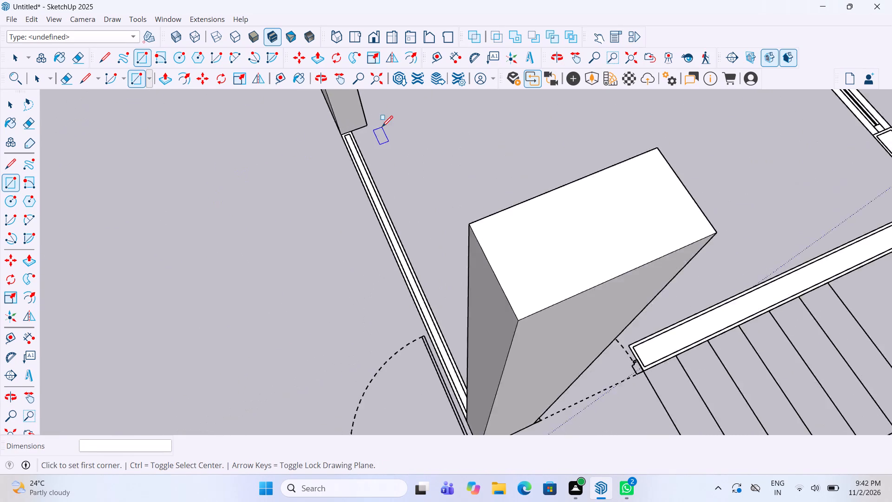
{"action": "scroll", "coordinate": [382, 128], "scroll_direction": "up", "scroll_amount": 2}
{"action": "scroll", "coordinate": [382, 128], "scroll_direction": "down", "scroll_amount": 6}
{"action": "scroll", "coordinate": [408, 212], "scroll_direction": "down", "scroll_amount": 5}
{"action": "middle_click_drag", "start_coordinate": [379, 316], "coordinate": [470, 291]}
{"action": "scroll", "coordinate": [261, 143], "scroll_direction": "up", "scroll_amount": 4}
{"action": "scroll", "coordinate": [306, 202], "scroll_direction": "up", "scroll_amount": 5}
{"action": "scroll", "coordinate": [306, 202], "scroll_direction": "down", "scroll_amount": 17}
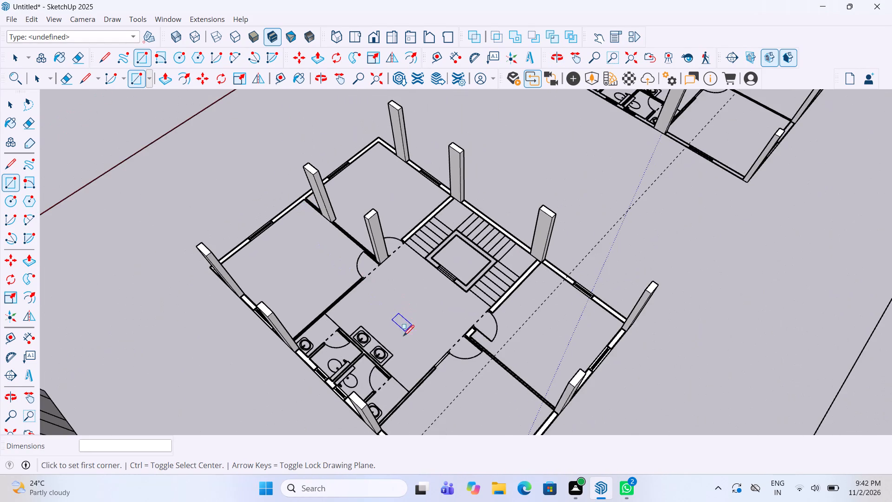
{"action": "scroll", "coordinate": [410, 378], "scroll_direction": "up", "scroll_amount": 11}
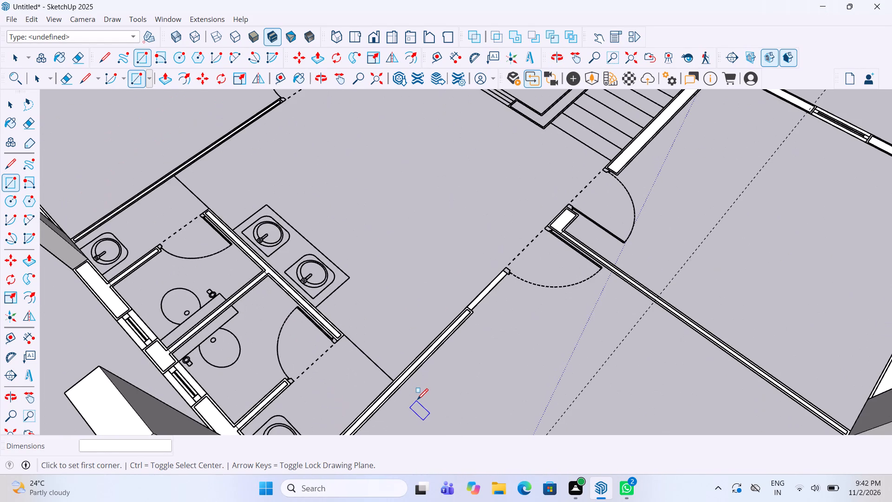
{"action": "scroll", "coordinate": [511, 298], "scroll_direction": "down", "scroll_amount": 12}
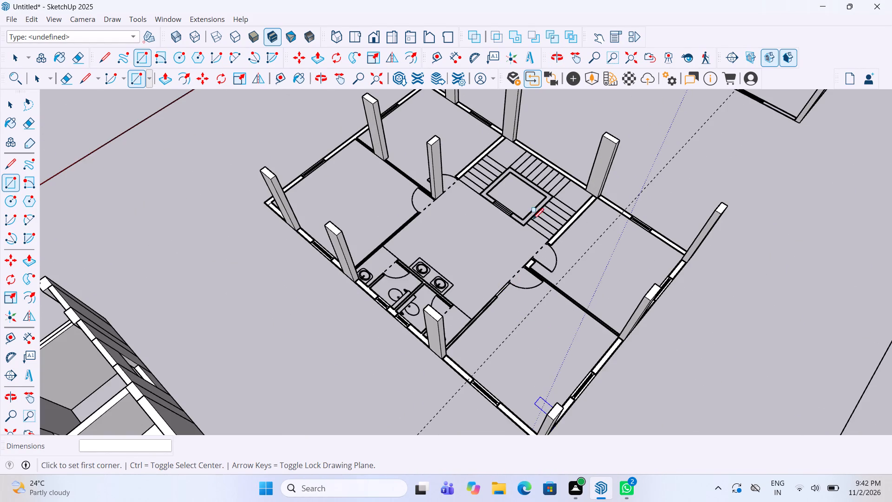
Draw a rectangle about 5' 10 1/16" by 9" over the side wall of the shaft inside the staircase.
{"action": "scroll", "coordinate": [519, 163], "scroll_direction": "up", "scroll_amount": 8}
{"action": "scroll", "coordinate": [434, 224], "scroll_direction": "up", "scroll_amount": 9}
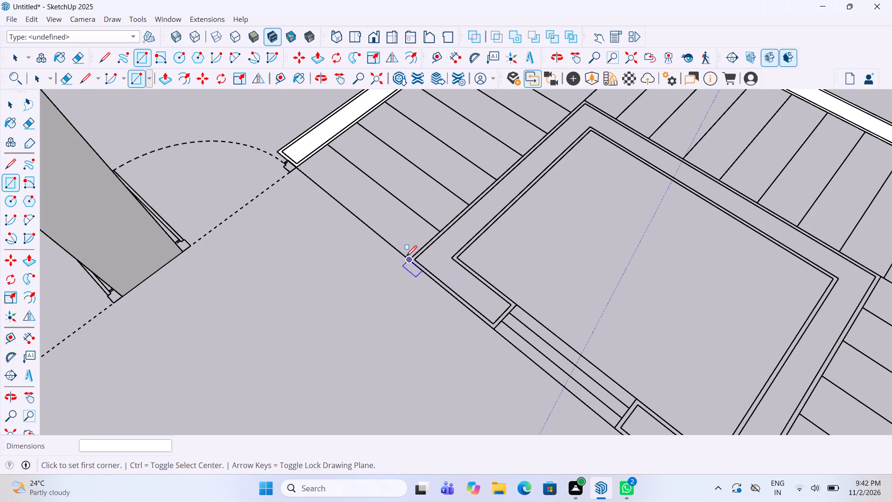
{"action": "left_click", "coordinate": [407, 258]}
{"action": "left_click", "coordinate": [592, 131]}
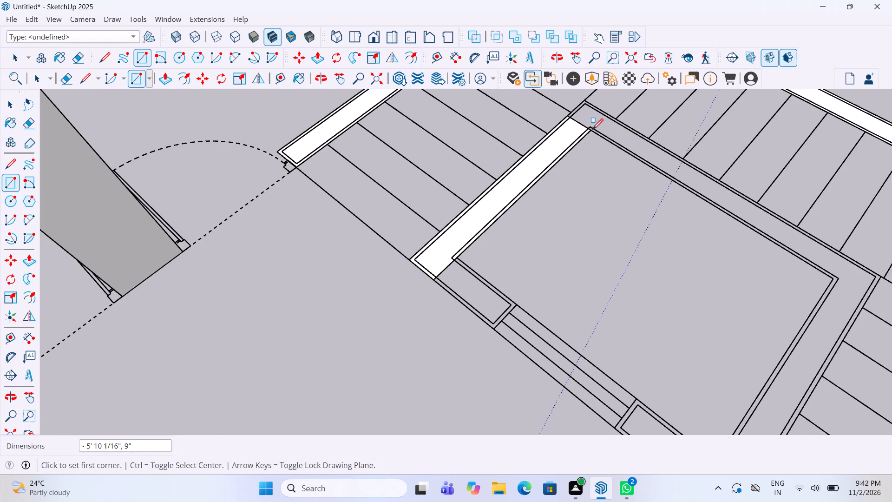
Draw a rectangle over the shaft's short front wall stub, starting at its opening and meeting the side wall already drawn.
{"action": "scroll", "coordinate": [517, 314], "scroll_direction": "up", "scroll_amount": 4}
{"action": "left_click", "coordinate": [484, 337]}
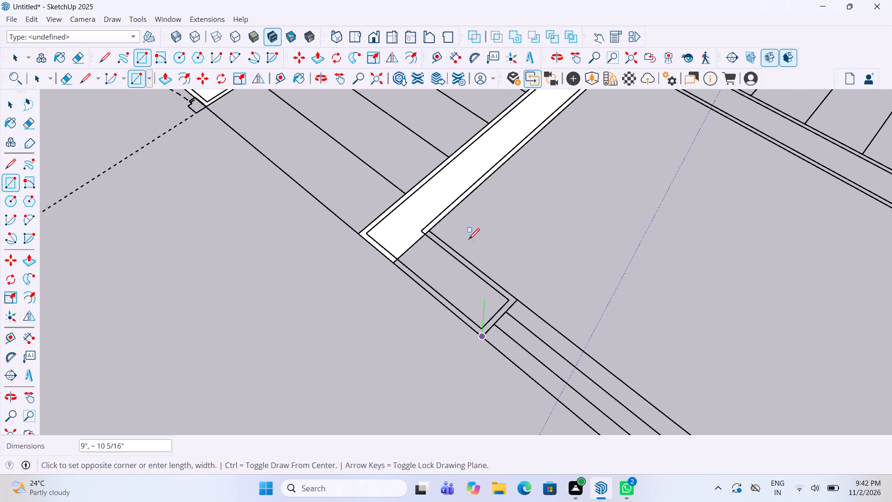
{"action": "left_click", "coordinate": [433, 229]}
{"action": "scroll", "coordinate": [433, 231], "scroll_direction": "down", "scroll_amount": 5}
{"action": "scroll", "coordinate": [546, 167], "scroll_direction": "down", "scroll_amount": 4}
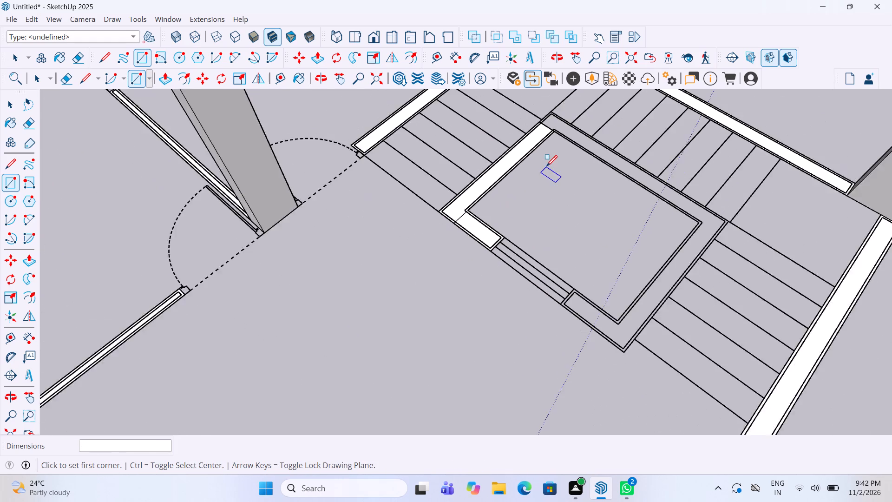
Draw a rectangle about 2' 5 5/8" by 9" over the shaft's other front wall stub, across the opening.
{"action": "scroll", "coordinate": [546, 167], "scroll_direction": "down", "scroll_amount": 1}
{"action": "scroll", "coordinate": [597, 310], "scroll_direction": "up", "scroll_amount": 4}
{"action": "scroll", "coordinate": [627, 346], "scroll_direction": "up", "scroll_amount": 4}
{"action": "left_click", "coordinate": [627, 346]}
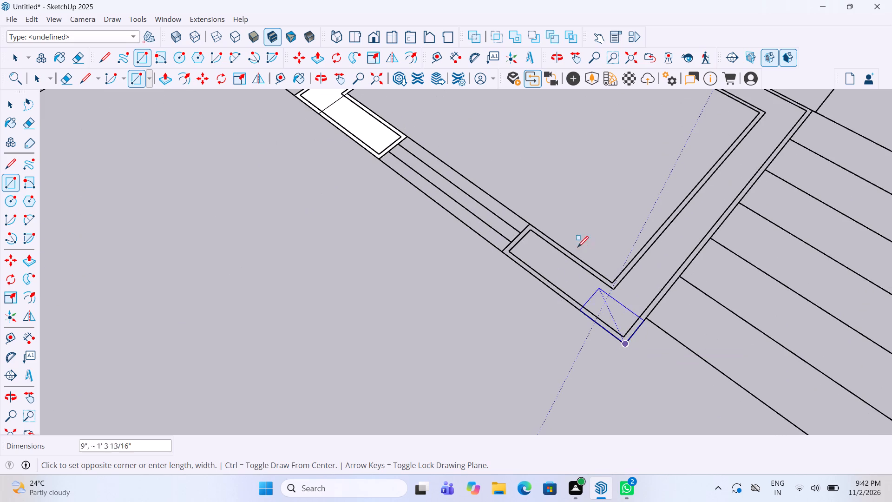
{"action": "left_click", "coordinate": [532, 225]}
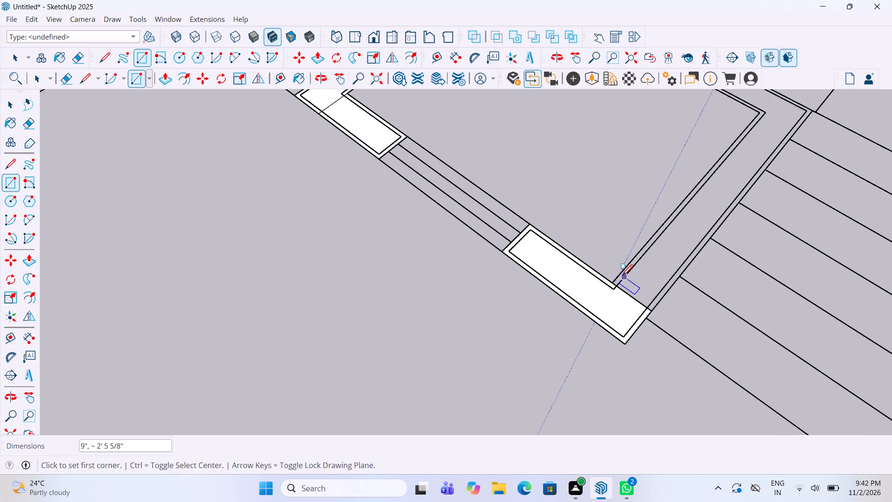
Draw a rectangle over the shaft's remaining side wall, from the front wall stub to the back wall.
{"action": "left_click", "coordinate": [618, 277]}
{"action": "scroll", "coordinate": [618, 277], "scroll_direction": "down", "scroll_amount": 5}
{"action": "scroll", "coordinate": [734, 141], "scroll_direction": "up", "scroll_amount": 2}
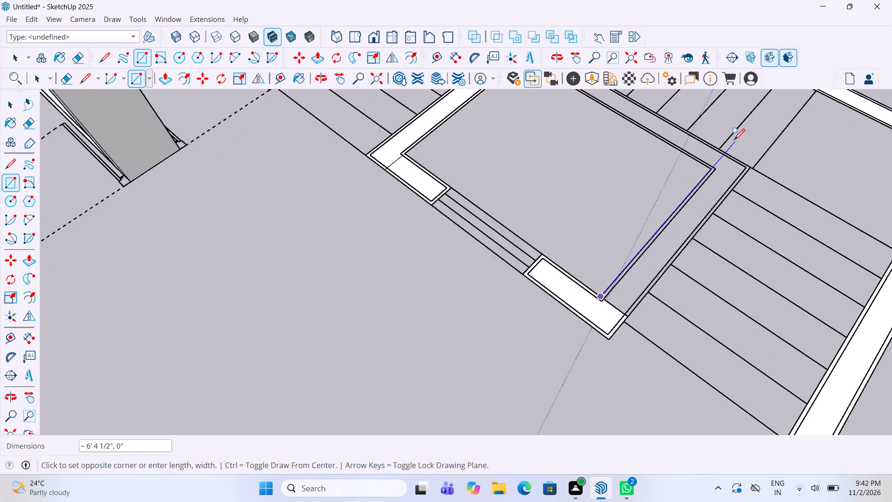
{"action": "scroll", "coordinate": [734, 141], "scroll_direction": "up", "scroll_amount": 2}
{"action": "left_click", "coordinate": [754, 176]}
Draw a rectangle about 7' 2 1/4" by 9" over the shaft's back wall, between its two side walls.
{"action": "scroll", "coordinate": [582, 339], "scroll_direction": "down", "scroll_amount": 5}
{"action": "middle_click_drag", "start_coordinate": [348, 284], "coordinate": [378, 290]}
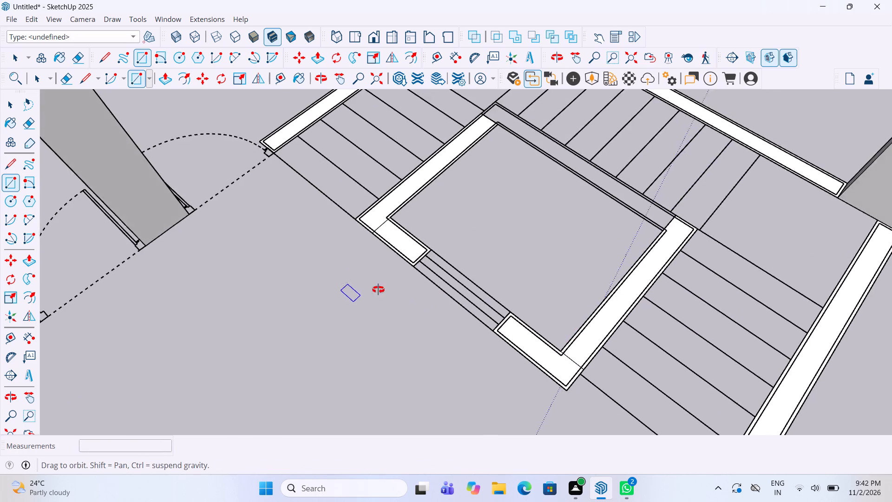
{"action": "middle_click_drag", "start_coordinate": [378, 290], "coordinate": [555, 321]}
{"action": "scroll", "coordinate": [554, 321], "scroll_direction": "down", "scroll_amount": 4}
{"action": "scroll", "coordinate": [403, 152], "scroll_direction": "up", "scroll_amount": 7}
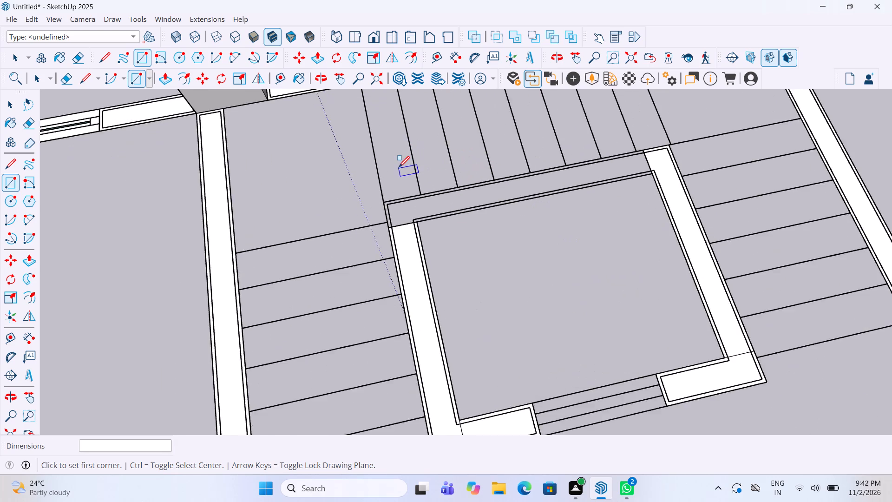
{"action": "scroll", "coordinate": [399, 168], "scroll_direction": "up", "scroll_amount": 1}
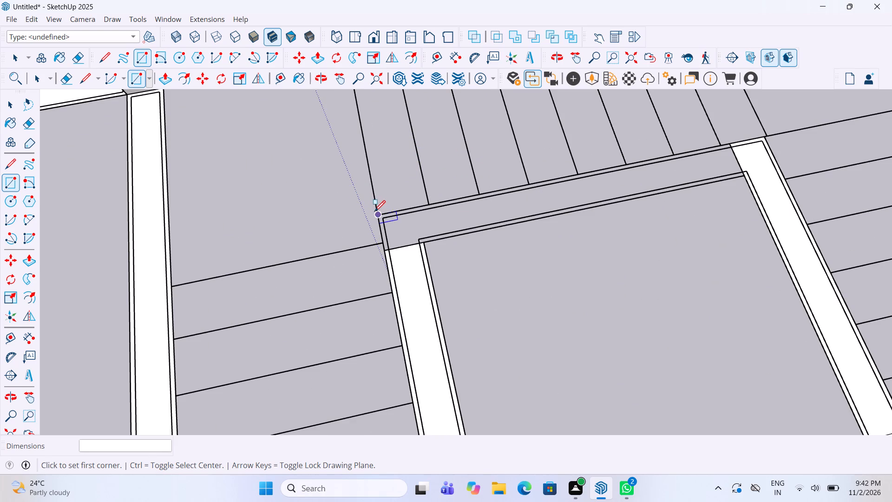
{"action": "left_click", "coordinate": [374, 212]}
{"action": "scroll", "coordinate": [745, 179], "scroll_direction": "up", "scroll_amount": 4}
{"action": "left_click", "coordinate": [745, 179]}
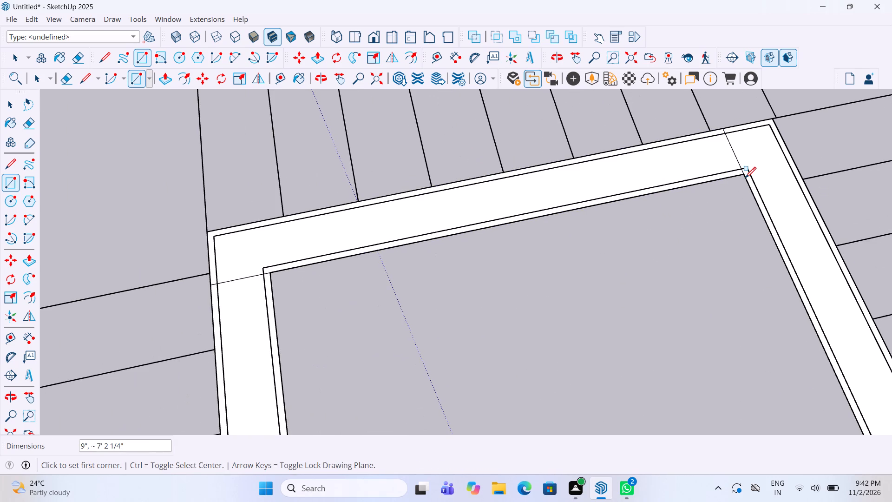
Delete the dividing lines at the shaft's four corners so its wall rectangles merge into one face.
{"action": "key", "text": "space"}
{"action": "left_click", "coordinate": [735, 153]}
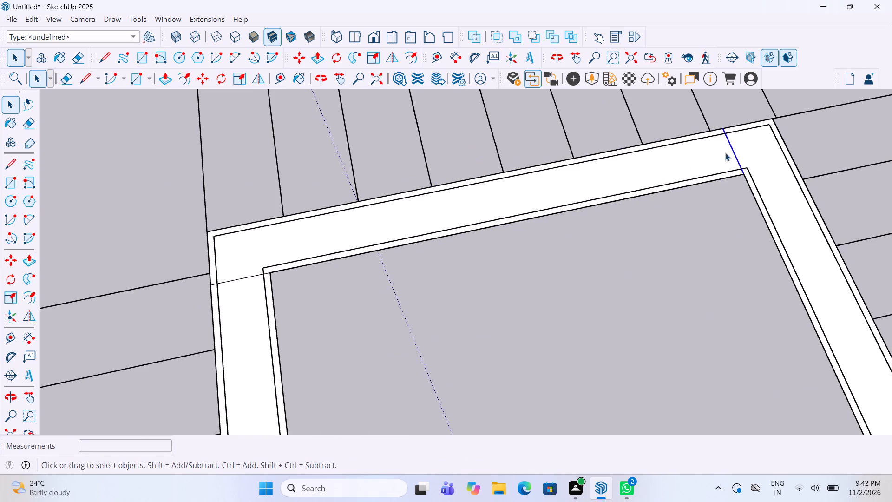
{"action": "key", "text": "Delete"}
{"action": "scroll", "coordinate": [671, 148], "scroll_direction": "down", "scroll_amount": 4}
{"action": "left_click", "coordinate": [377, 239]}
{"action": "key", "text": "Delete"}
{"action": "scroll", "coordinate": [522, 174], "scroll_direction": "down", "scroll_amount": 5}
{"action": "scroll", "coordinate": [515, 378], "scroll_direction": "up", "scroll_amount": 4}
{"action": "left_click", "coordinate": [475, 397]}
{"action": "key", "text": "Delete"}
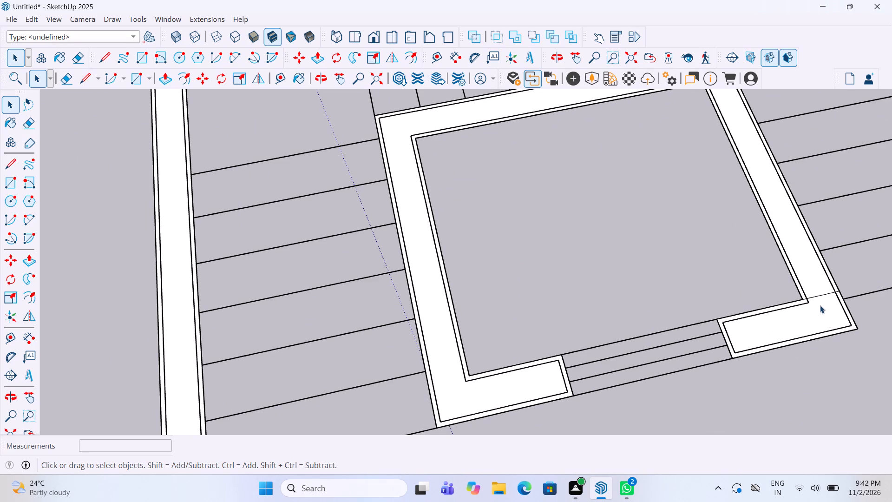
{"action": "left_click", "coordinate": [819, 297]}
{"action": "key", "text": "Delete"}
{"action": "scroll", "coordinate": [606, 328], "scroll_direction": "down", "scroll_amount": 3}
Group the outer-wall face between the column near the building corner and the window beside it.
{"action": "middle_click_drag", "start_coordinate": [605, 329], "coordinate": [581, 318]}
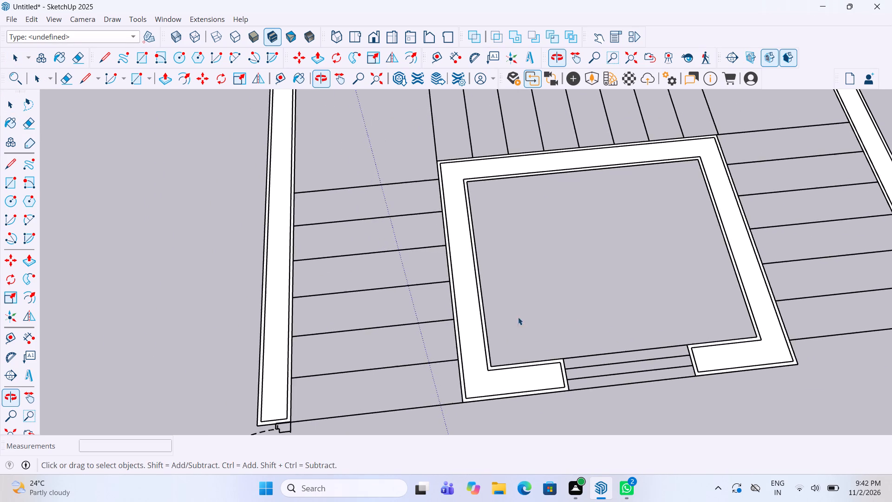
{"action": "scroll", "coordinate": [324, 279], "scroll_direction": "down", "scroll_amount": 5}
{"action": "scroll", "coordinate": [389, 230], "scroll_direction": "down", "scroll_amount": 6}
{"action": "scroll", "coordinate": [645, 190], "scroll_direction": "down", "scroll_amount": 5}
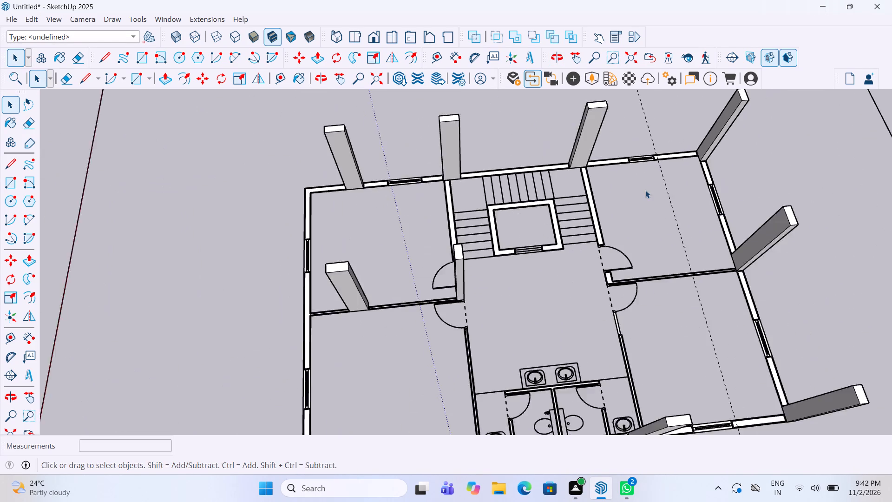
{"action": "scroll", "coordinate": [645, 190], "scroll_direction": "down", "scroll_amount": 6}
{"action": "scroll", "coordinate": [535, 359], "scroll_direction": "up", "scroll_amount": 4}
{"action": "scroll", "coordinate": [446, 333], "scroll_direction": "up", "scroll_amount": 6}
{"action": "scroll", "coordinate": [511, 296], "scroll_direction": "up", "scroll_amount": 6}
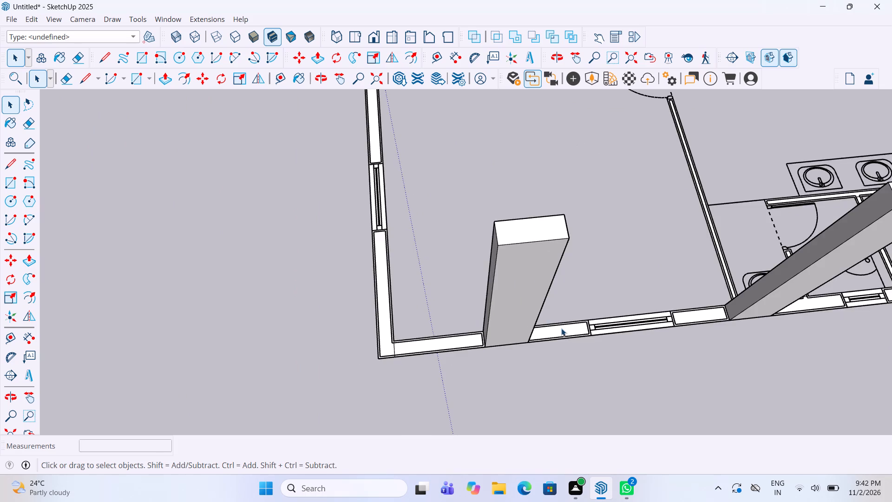
{"action": "scroll", "coordinate": [561, 328], "scroll_direction": "up", "scroll_amount": 3}
{"action": "left_click", "coordinate": [561, 330]}
{"action": "right_click", "coordinate": [562, 331]}
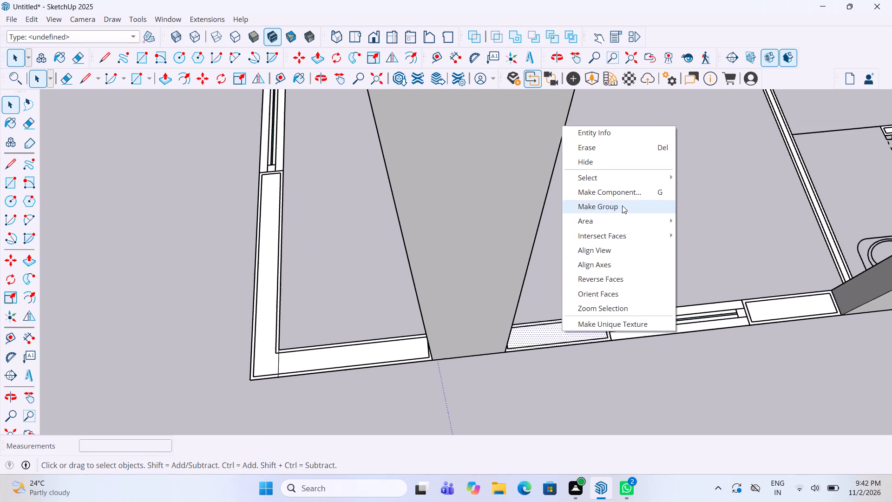
{"action": "left_click", "coordinate": [622, 205]}
Group the face of the window next to that wall piece.
{"action": "left_click", "coordinate": [675, 308]}
{"action": "left_click", "coordinate": [679, 314]}
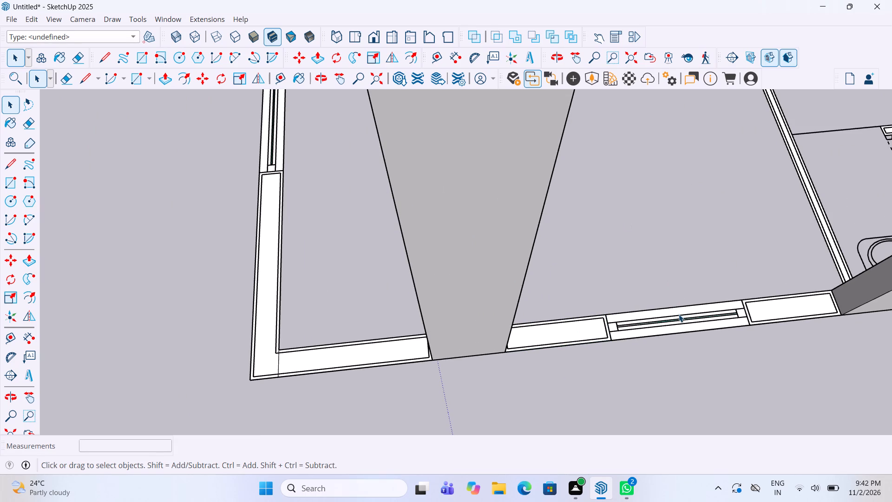
{"action": "left_click", "coordinate": [681, 308]}
{"action": "left_click", "coordinate": [683, 310]}
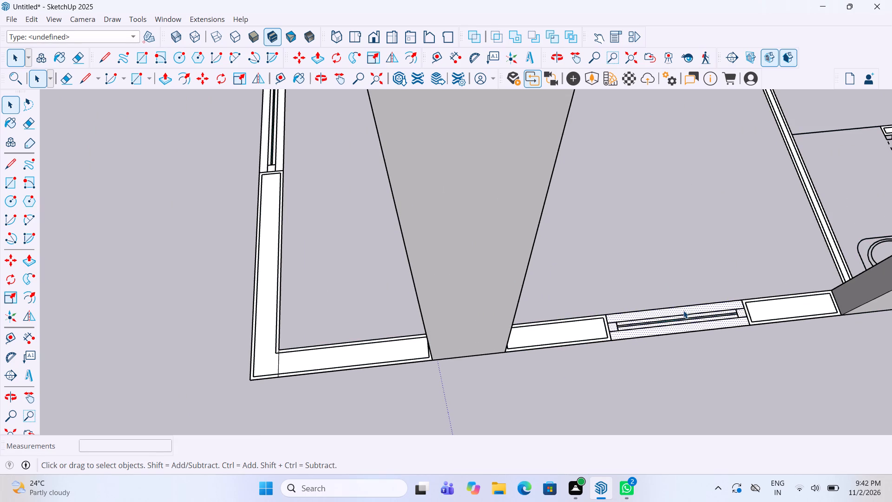
{"action": "right_click", "coordinate": [683, 310]}
{"action": "left_click", "coordinate": [701, 191]}
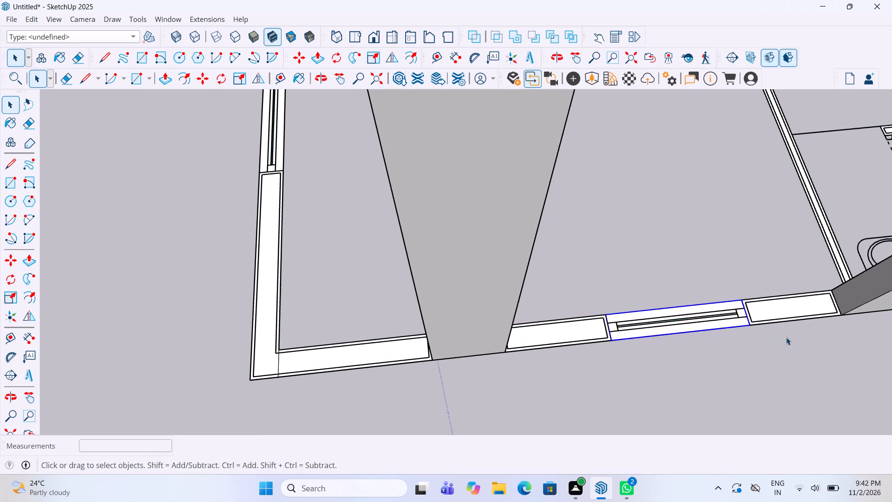
Group the wall face on the other side of that window, up to the column by the toilets.
{"action": "left_click", "coordinate": [785, 310]}
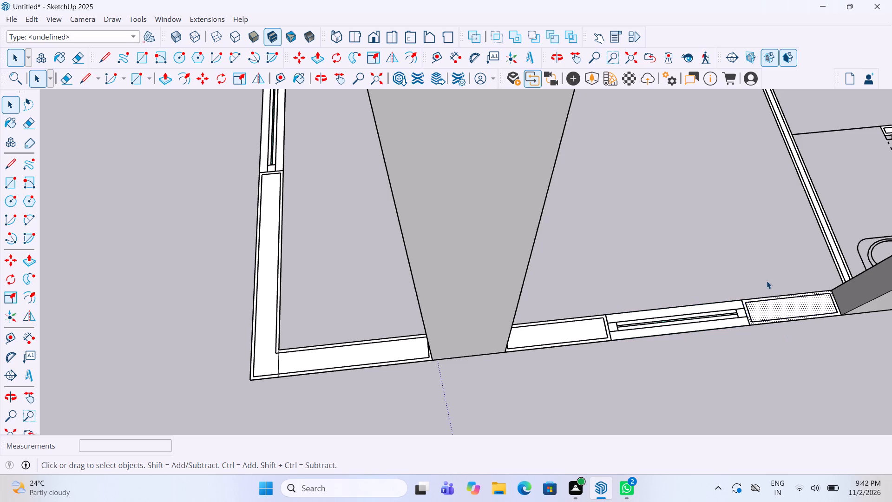
{"action": "right_click", "coordinate": [774, 310]}
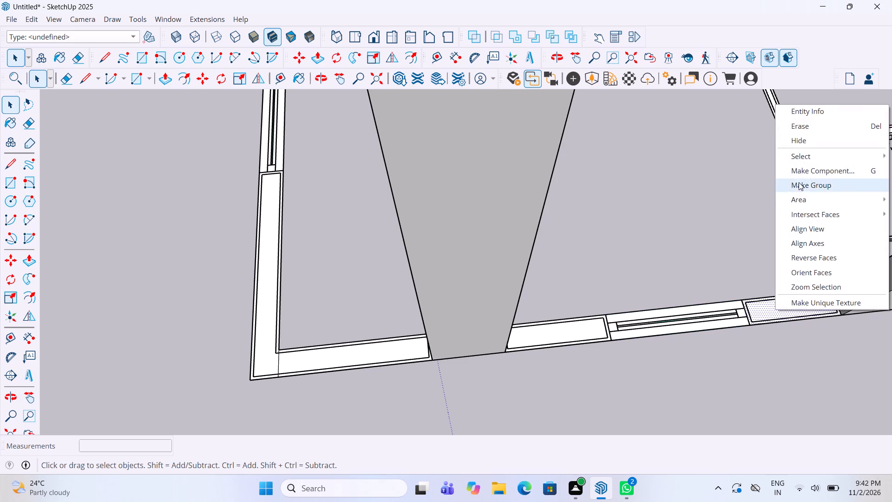
{"action": "left_click", "coordinate": [806, 182]}
Group the adjoining outer wall's face that runs from the building corner to its first window.
{"action": "left_click", "coordinate": [258, 343]}
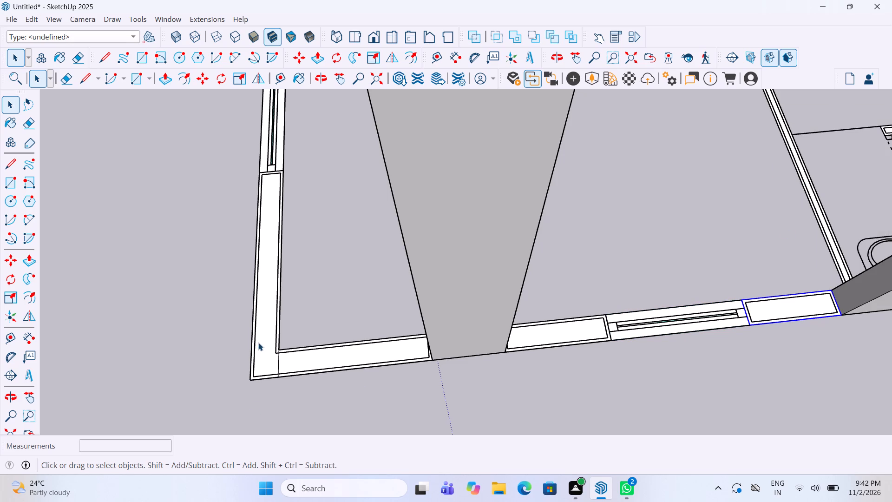
{"action": "right_click", "coordinate": [258, 343]}
{"action": "left_click", "coordinate": [342, 219]}
Group the face of the first window along that adjoining outer wall.
{"action": "scroll", "coordinate": [433, 311], "scroll_direction": "down", "scroll_amount": 5}
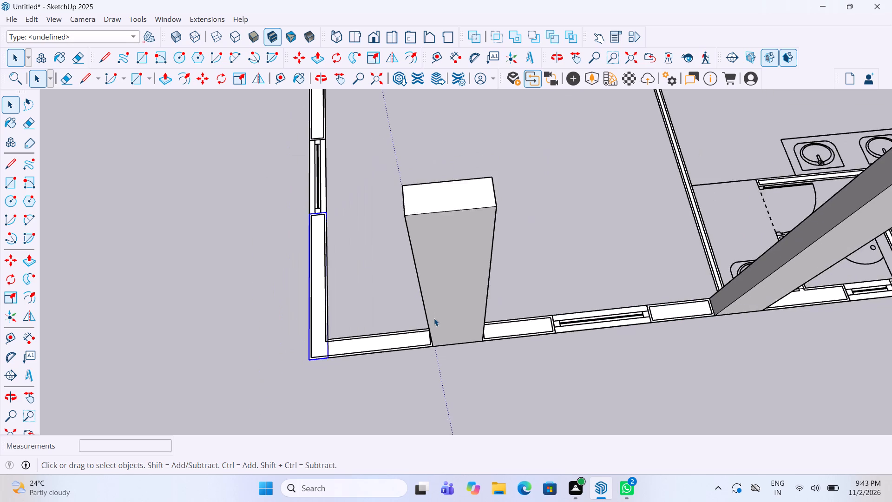
{"action": "scroll", "coordinate": [434, 318], "scroll_direction": "down", "scroll_amount": 5}
{"action": "middle_click_drag", "start_coordinate": [361, 283], "coordinate": [774, 283]}
{"action": "scroll", "coordinate": [543, 390], "scroll_direction": "up", "scroll_amount": 5}
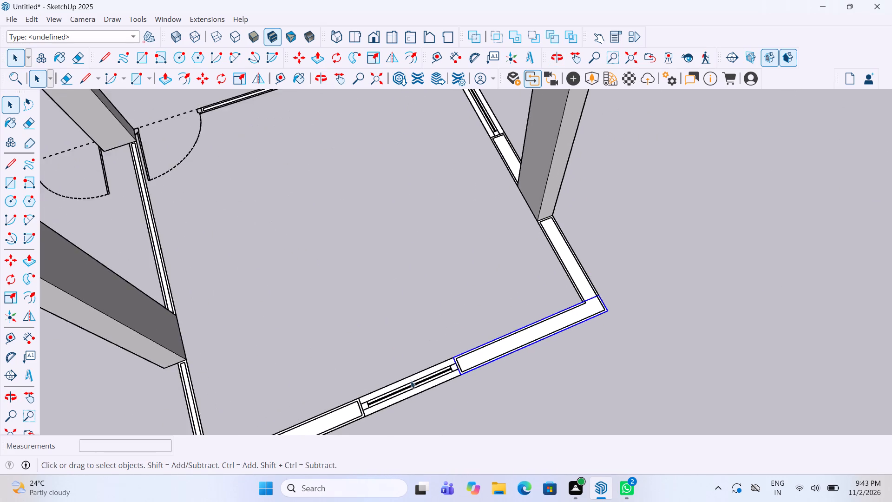
{"action": "scroll", "coordinate": [411, 381], "scroll_direction": "up", "scroll_amount": 8}
{"action": "left_click", "coordinate": [409, 380]}
{"action": "right_click", "coordinate": [409, 380]}
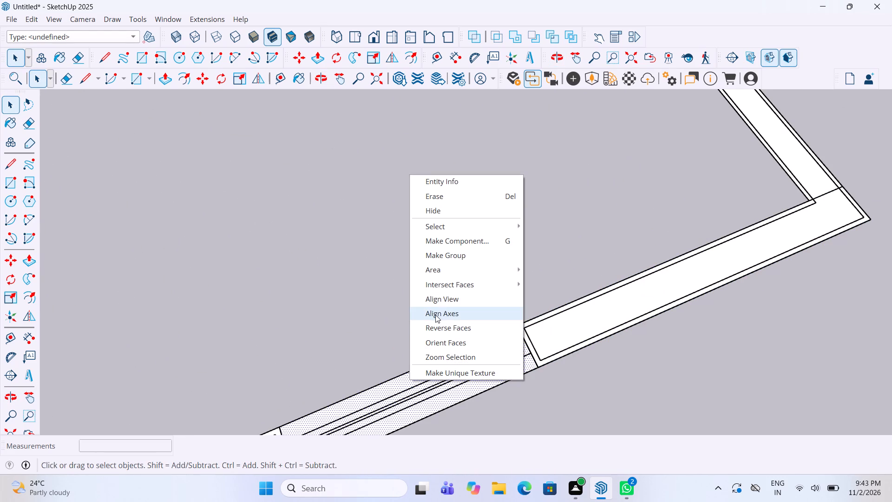
{"action": "left_click", "coordinate": [458, 262]}
Group the long wall face between the two windows of the same outer wall.
{"action": "scroll", "coordinate": [494, 251], "scroll_direction": "down", "scroll_amount": 4}
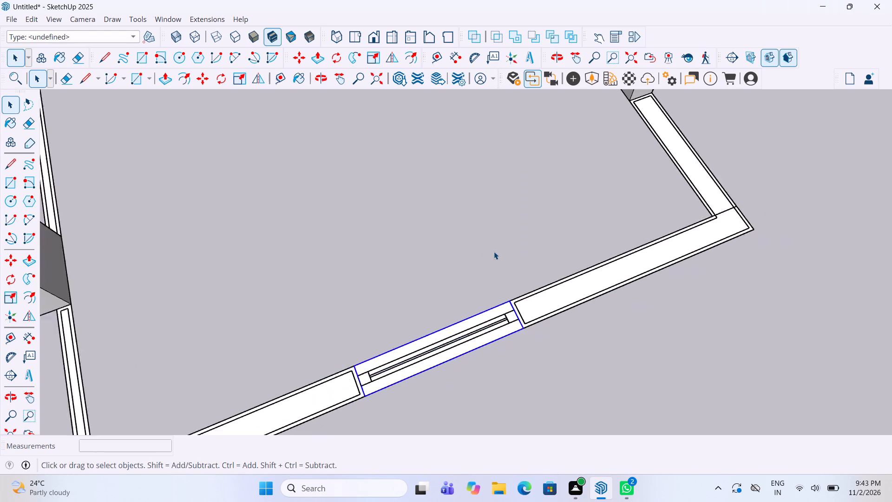
{"action": "scroll", "coordinate": [494, 251], "scroll_direction": "down", "scroll_amount": 6}
{"action": "middle_click_drag", "start_coordinate": [505, 277], "coordinate": [468, 275]}
{"action": "scroll", "coordinate": [383, 315], "scroll_direction": "up", "scroll_amount": 3}
{"action": "scroll", "coordinate": [323, 324], "scroll_direction": "up", "scroll_amount": 3}
{"action": "left_click", "coordinate": [314, 335]}
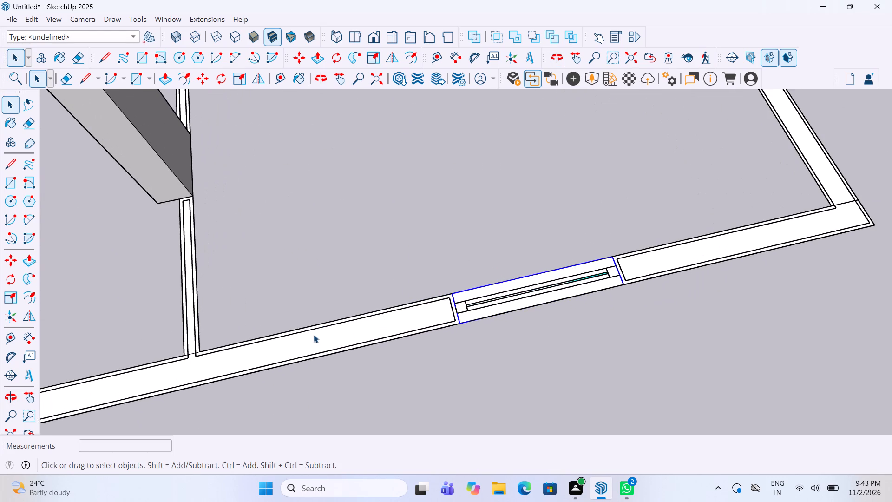
{"action": "right_click", "coordinate": [314, 335]}
{"action": "left_click", "coordinate": [360, 215]}
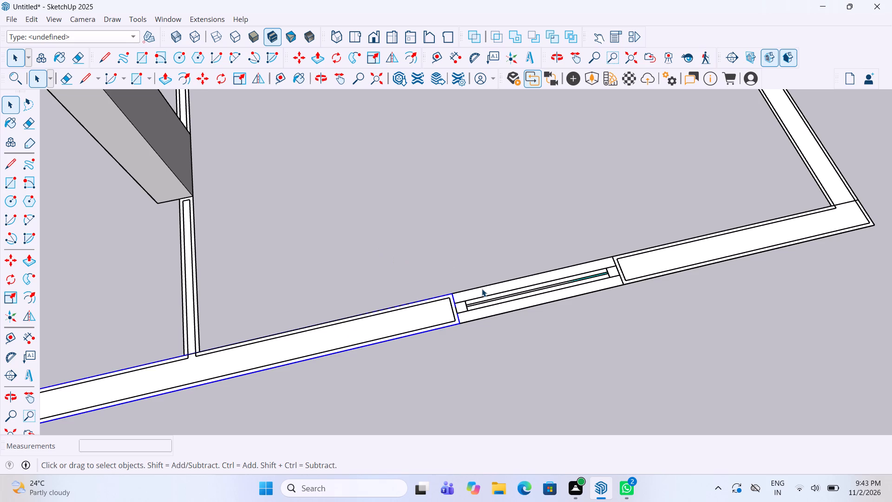
Group the thin room partition's face between the column and that long outer-wall piece.
{"action": "scroll", "coordinate": [571, 271], "scroll_direction": "down", "scroll_amount": 15}
{"action": "middle_click_drag", "start_coordinate": [460, 288], "coordinate": [445, 269]}
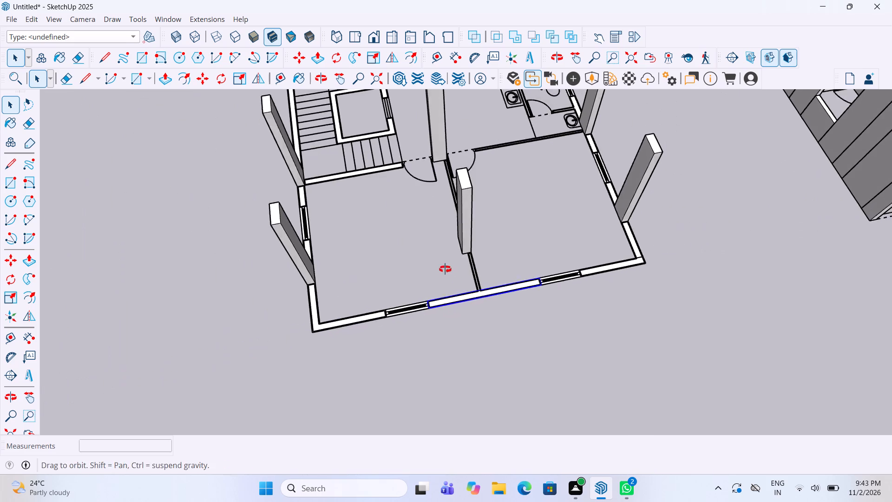
{"action": "middle_click_drag", "start_coordinate": [445, 269], "coordinate": [440, 264]}
{"action": "scroll", "coordinate": [467, 269], "scroll_direction": "up", "scroll_amount": 13}
{"action": "left_click", "coordinate": [487, 293]}
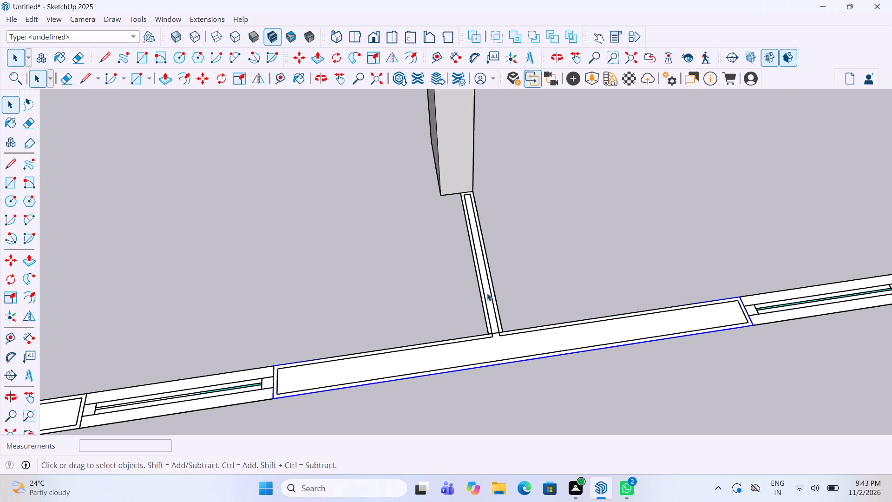
{"action": "right_click", "coordinate": [487, 293]}
{"action": "left_click", "coordinate": [519, 370]}
Group the face of the second window in the same outer wall.
{"action": "scroll", "coordinate": [649, 289], "scroll_direction": "down", "scroll_amount": 7}
{"action": "scroll", "coordinate": [496, 320], "scroll_direction": "up", "scroll_amount": 3}
{"action": "scroll", "coordinate": [420, 334], "scroll_direction": "up", "scroll_amount": 5}
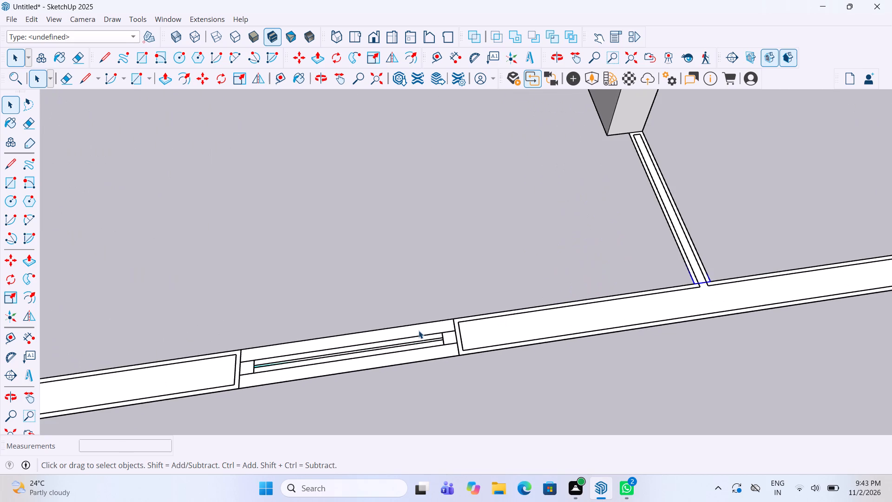
{"action": "left_click", "coordinate": [419, 330]}
{"action": "right_click", "coordinate": [419, 330]}
{"action": "left_click", "coordinate": [480, 212]}
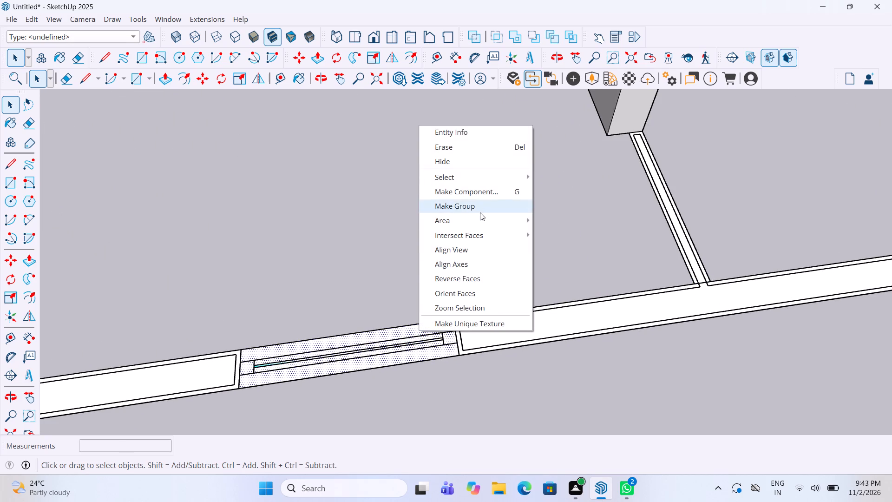
{"action": "left_click", "coordinate": [501, 323]}
Group the L-shaped corner wall face that runs from the second window around to the column.
{"action": "scroll", "coordinate": [616, 310], "scroll_direction": "down", "scroll_amount": 10}
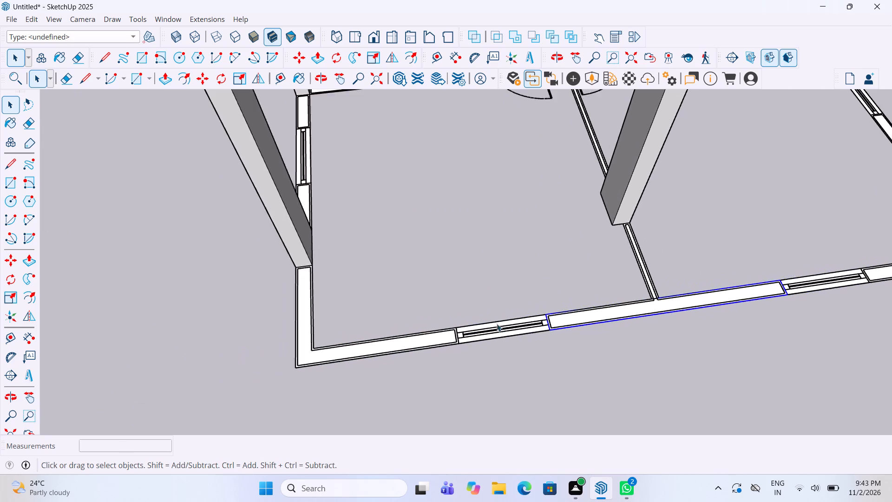
{"action": "scroll", "coordinate": [454, 330], "scroll_direction": "up", "scroll_amount": 5}
{"action": "left_click", "coordinate": [433, 347]}
{"action": "right_click", "coordinate": [433, 347]}
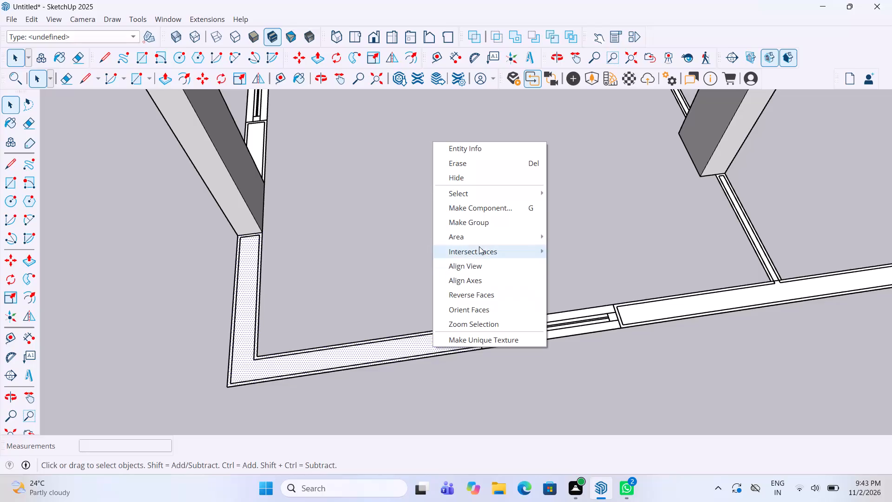
{"action": "left_click", "coordinate": [483, 228]}
Group the short wall face between the outer column and the window, just past the L-shaped corner wall.
{"action": "middle_click_drag", "start_coordinate": [320, 307], "coordinate": [550, 289]}
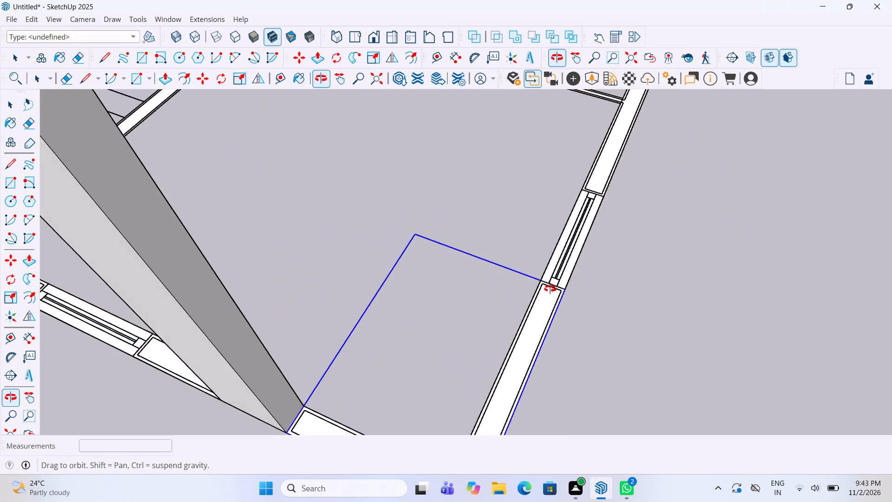
{"action": "middle_click_drag", "start_coordinate": [550, 289], "coordinate": [650, 267]}
{"action": "scroll", "coordinate": [644, 255], "scroll_direction": "down", "scroll_amount": 9}
{"action": "scroll", "coordinate": [520, 337], "scroll_direction": "up", "scroll_amount": 7}
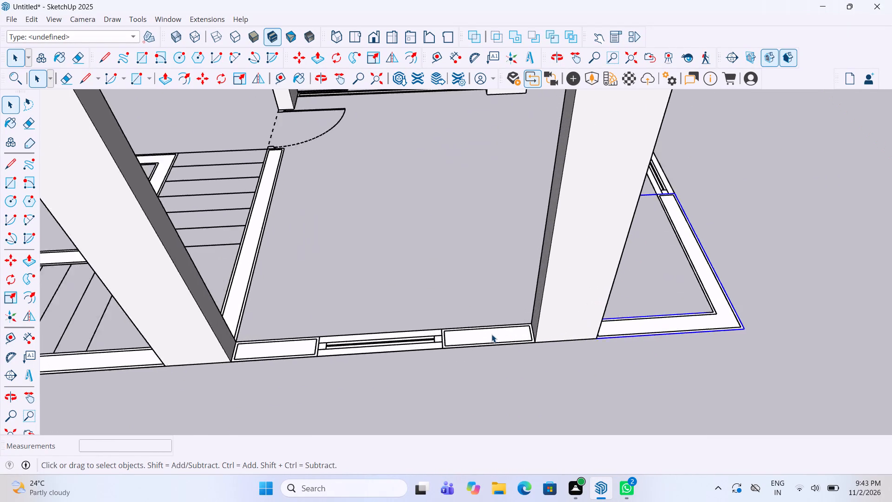
{"action": "scroll", "coordinate": [492, 334], "scroll_direction": "up", "scroll_amount": 3}
{"action": "left_click", "coordinate": [492, 334]}
{"action": "right_click", "coordinate": [492, 334]}
{"action": "left_click", "coordinate": [531, 218]}
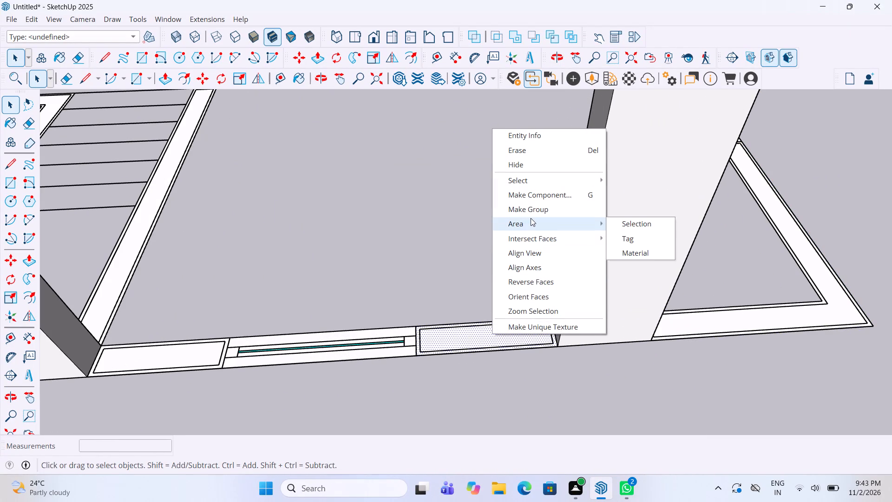
{"action": "left_click", "coordinate": [531, 209]}
Group the face of the window next to that short wall piece.
{"action": "left_click", "coordinate": [400, 328]}
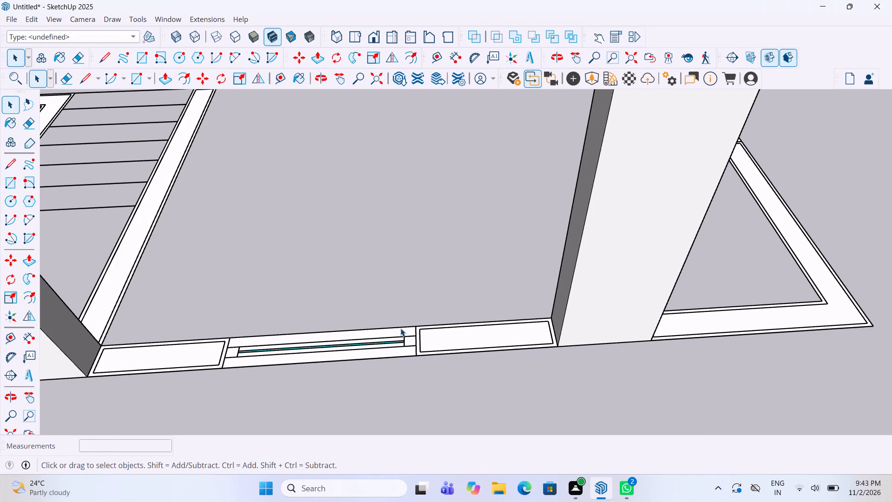
{"action": "left_click", "coordinate": [401, 330]}
{"action": "right_click", "coordinate": [401, 330]}
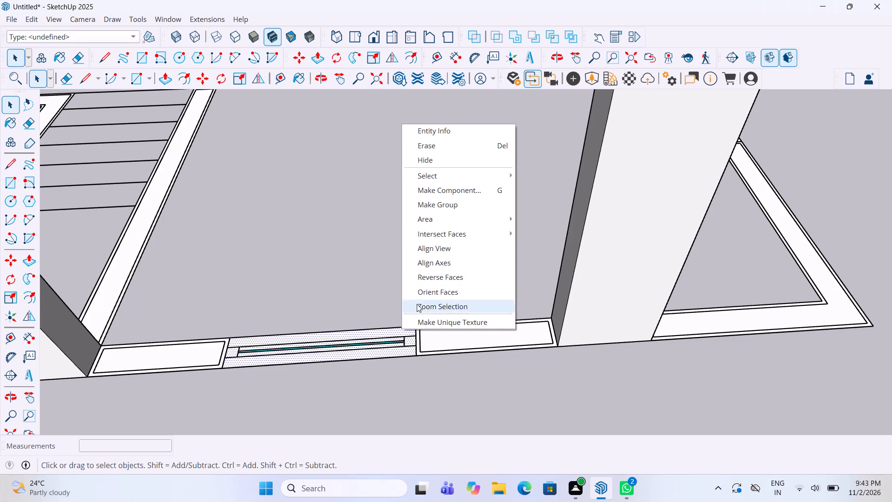
{"action": "left_click", "coordinate": [444, 206]}
Group the short wall face between that window and the column beside the staircase.
{"action": "scroll", "coordinate": [517, 291], "scroll_direction": "down", "scroll_amount": 4}
{"action": "scroll", "coordinate": [374, 308], "scroll_direction": "up", "scroll_amount": 2}
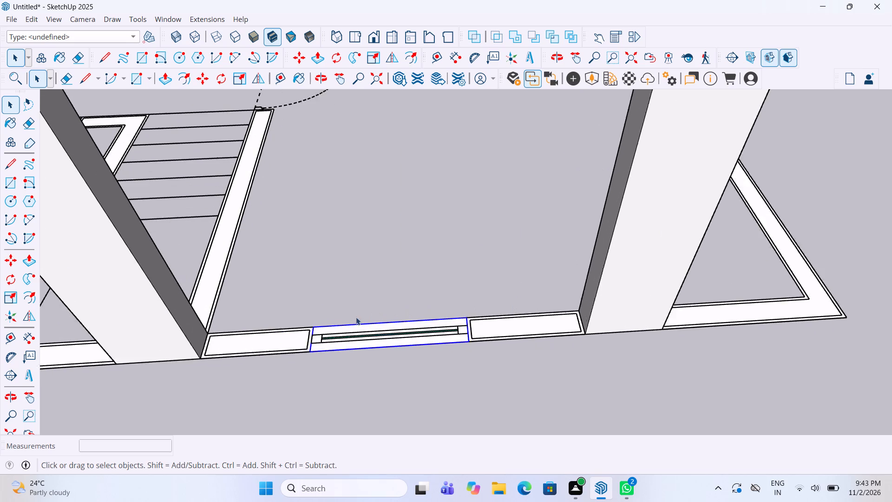
{"action": "scroll", "coordinate": [356, 317], "scroll_direction": "up", "scroll_amount": 1}
{"action": "left_click", "coordinate": [283, 334]}
{"action": "left_click", "coordinate": [285, 340]}
{"action": "right_click", "coordinate": [285, 340]}
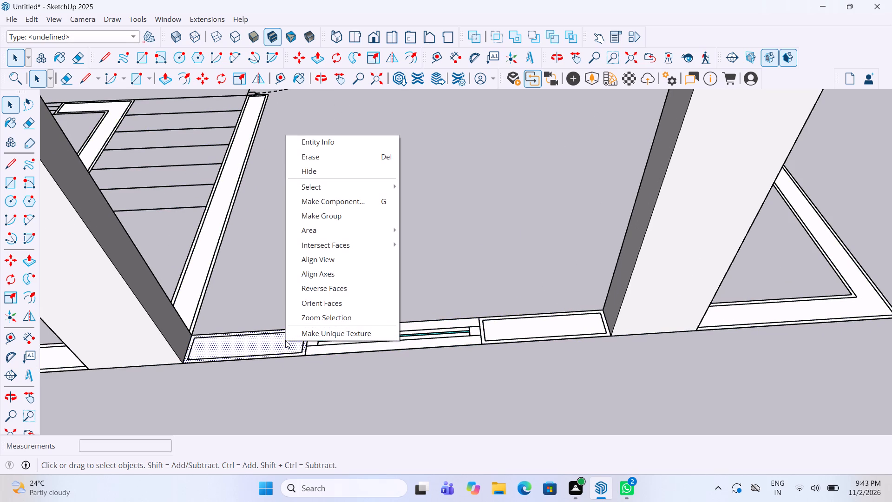
{"action": "left_click", "coordinate": [333, 220]}
Group the partition wall face running from the stair-side column to the room's door.
{"action": "scroll", "coordinate": [371, 294], "scroll_direction": "down", "scroll_amount": 9}
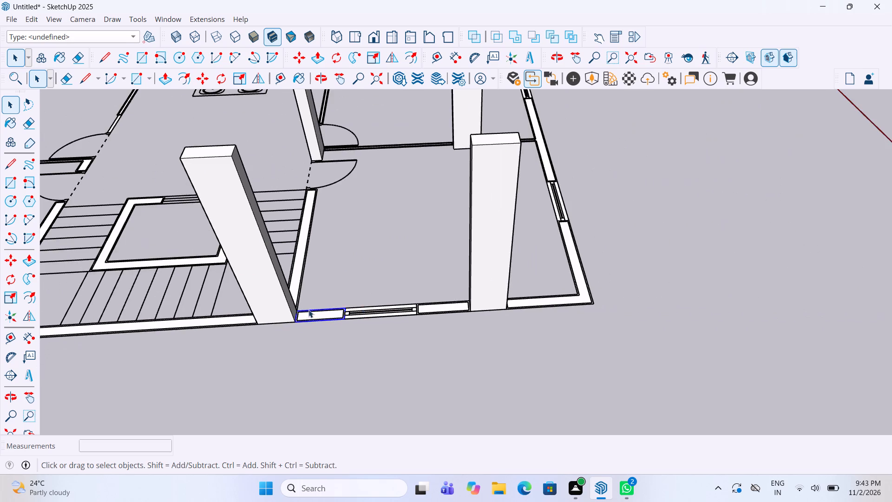
{"action": "middle_click_drag", "start_coordinate": [289, 308], "coordinate": [491, 273]}
{"action": "scroll", "coordinate": [427, 321], "scroll_direction": "up", "scroll_amount": 4}
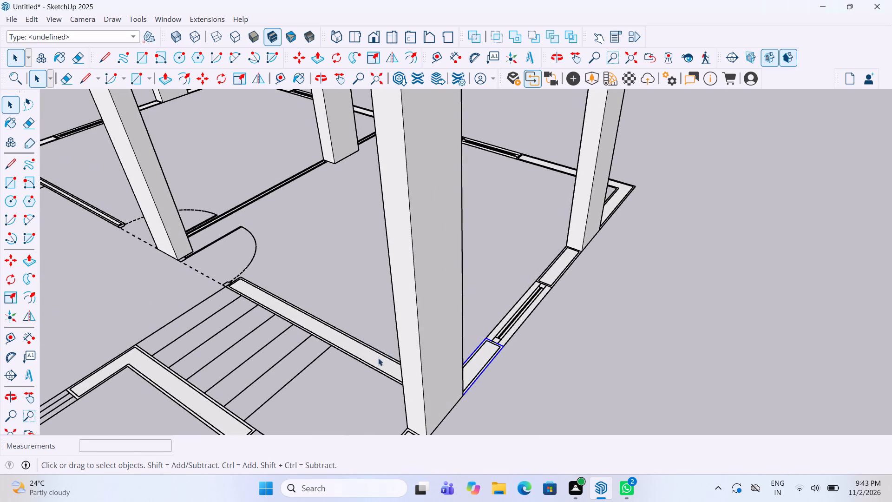
{"action": "left_click", "coordinate": [377, 360]}
{"action": "right_click", "coordinate": [377, 360]}
{"action": "left_click", "coordinate": [428, 238]}
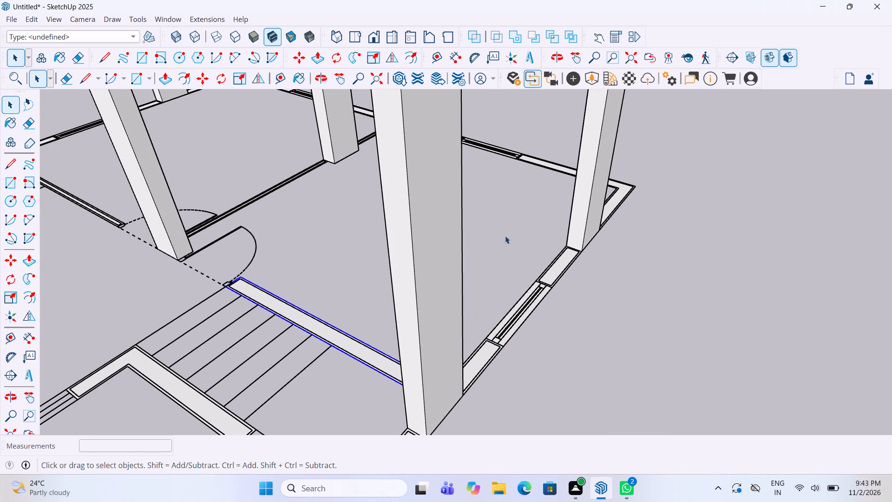
Group the outer wall face between the column at the staircase's other end and the next window.
{"action": "scroll", "coordinate": [518, 230], "scroll_direction": "down", "scroll_amount": 10}
{"action": "scroll", "coordinate": [501, 310], "scroll_direction": "up", "scroll_amount": 3}
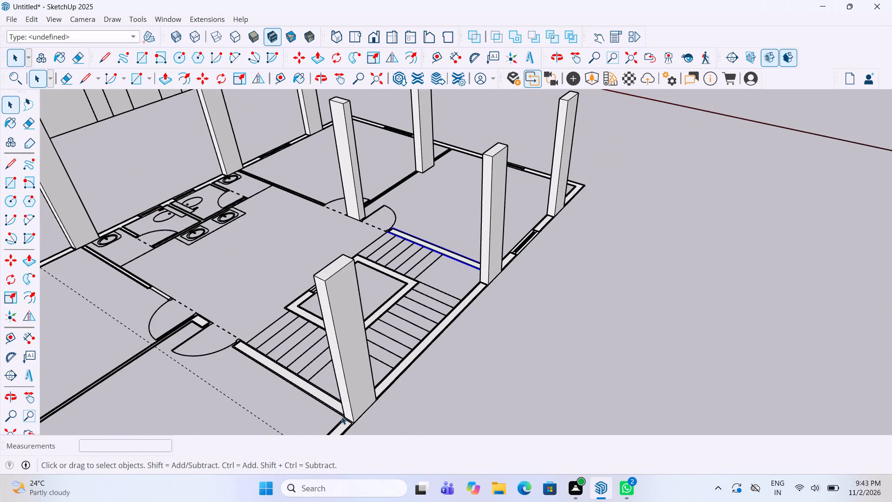
{"action": "scroll", "coordinate": [428, 294], "scroll_direction": "down", "scroll_amount": 5}
{"action": "scroll", "coordinate": [350, 390], "scroll_direction": "up", "scroll_amount": 13}
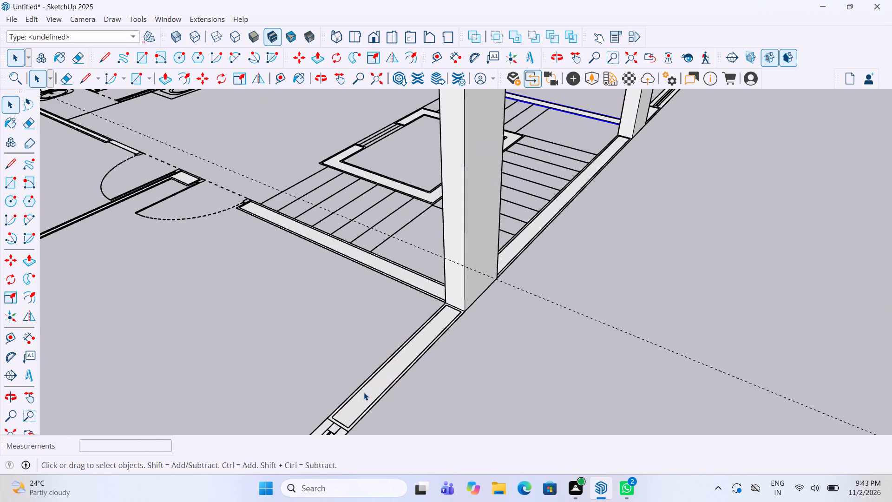
{"action": "left_click", "coordinate": [365, 396]}
{"action": "right_click", "coordinate": [365, 396]}
{"action": "left_click", "coordinate": [425, 271]}
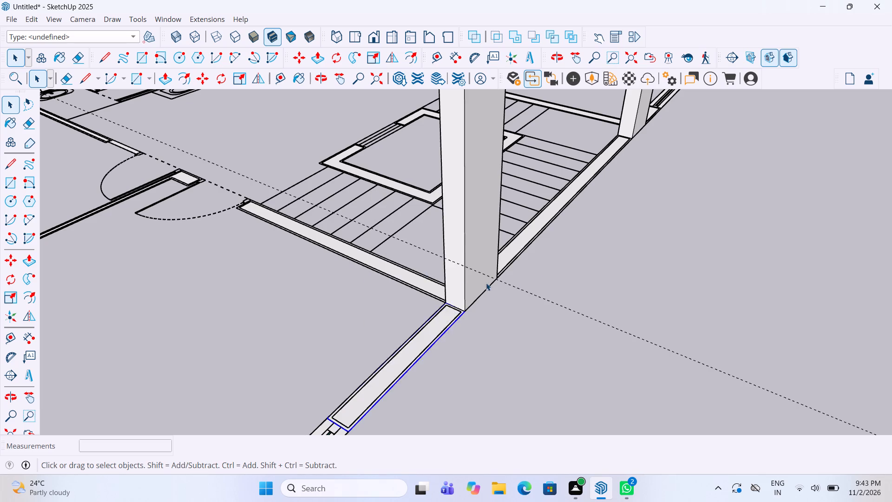
Group the face of the window in the outer wall beyond the staircase.
{"action": "scroll", "coordinate": [537, 273], "scroll_direction": "down", "scroll_amount": 10}
{"action": "scroll", "coordinate": [451, 341], "scroll_direction": "up", "scroll_amount": 14}
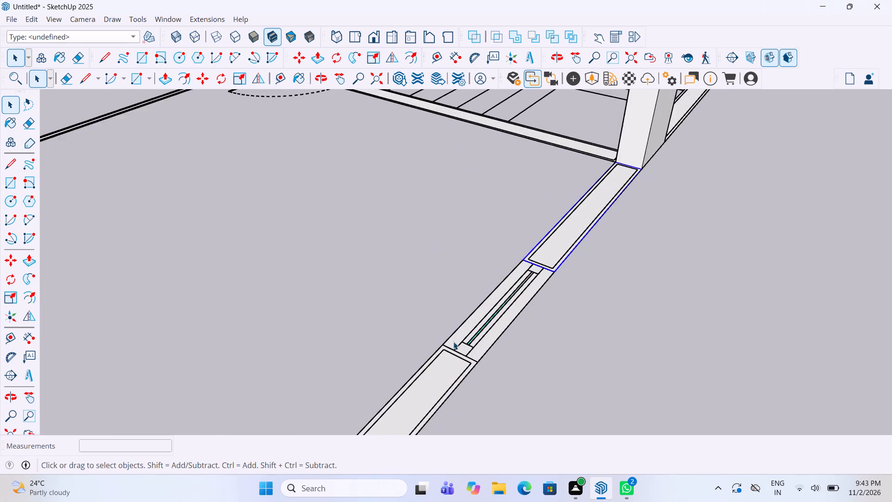
{"action": "scroll", "coordinate": [453, 342], "scroll_direction": "up", "scroll_amount": 3}
{"action": "left_click", "coordinate": [456, 336]}
{"action": "right_click", "coordinate": [456, 336]}
{"action": "left_click", "coordinate": [501, 214]}
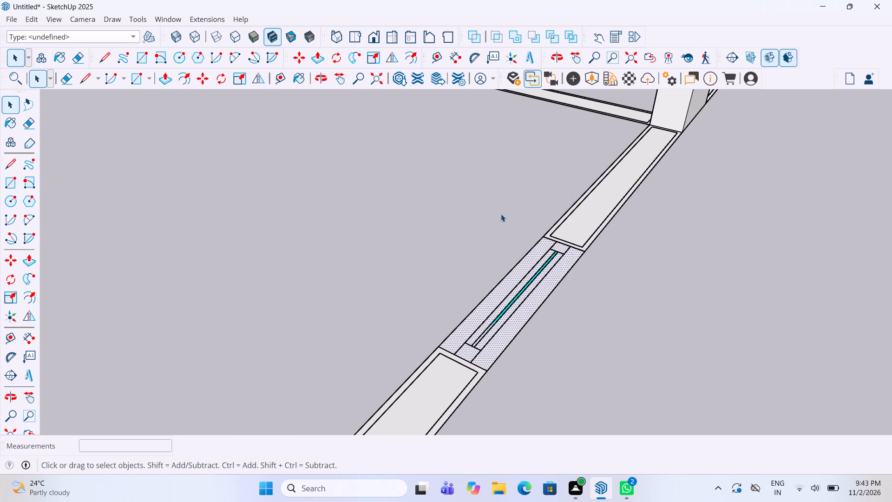
Group the outer wall face between that window and the building's corner column.
{"action": "left_click", "coordinate": [452, 365]}
{"action": "right_click", "coordinate": [452, 365]}
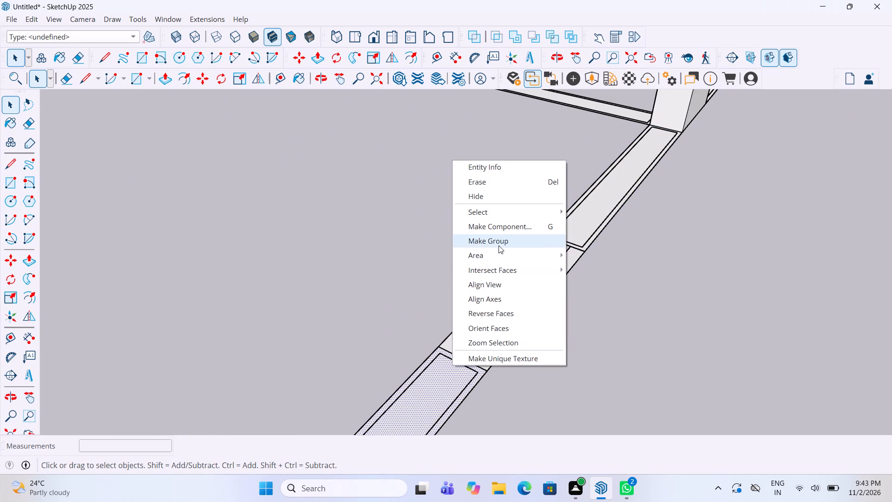
{"action": "left_click", "coordinate": [498, 245]}
Group the wall face around the corner, between the corner column and the first window of the end wall.
{"action": "scroll", "coordinate": [519, 284], "scroll_direction": "down", "scroll_amount": 13}
{"action": "middle_click_drag", "start_coordinate": [401, 339], "coordinate": [422, 344]}
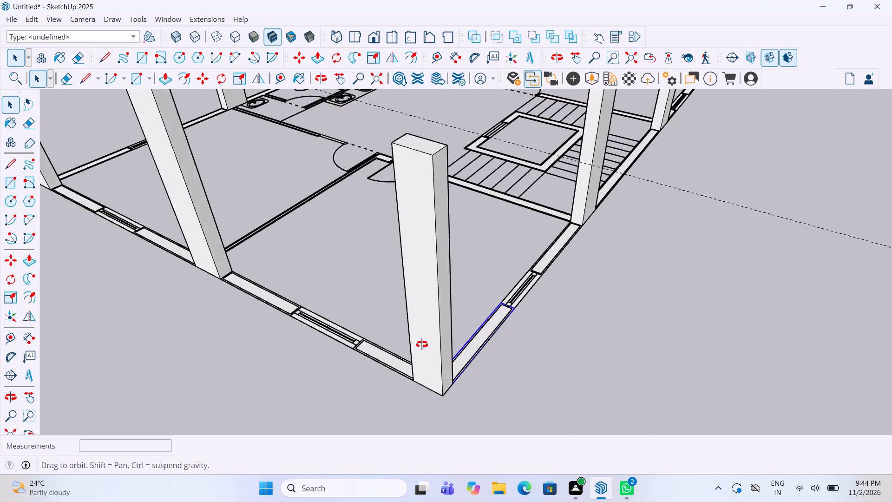
{"action": "middle_click_drag", "start_coordinate": [422, 344], "coordinate": [475, 344]}
{"action": "scroll", "coordinate": [466, 361], "scroll_direction": "up", "scroll_amount": 8}
{"action": "left_click", "coordinate": [460, 370]}
{"action": "right_click", "coordinate": [460, 370]}
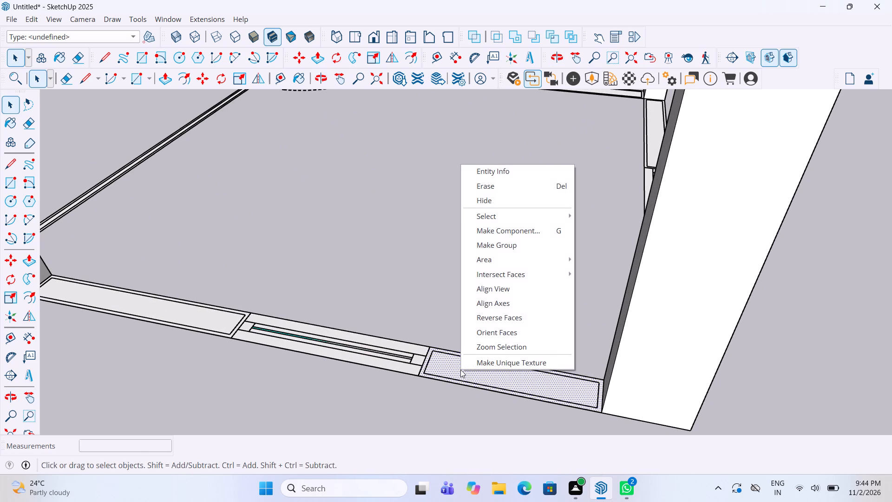
{"action": "left_click", "coordinate": [501, 247]}
Group the face of the first window in the end wall.
{"action": "scroll", "coordinate": [383, 339], "scroll_direction": "up", "scroll_amount": 3}
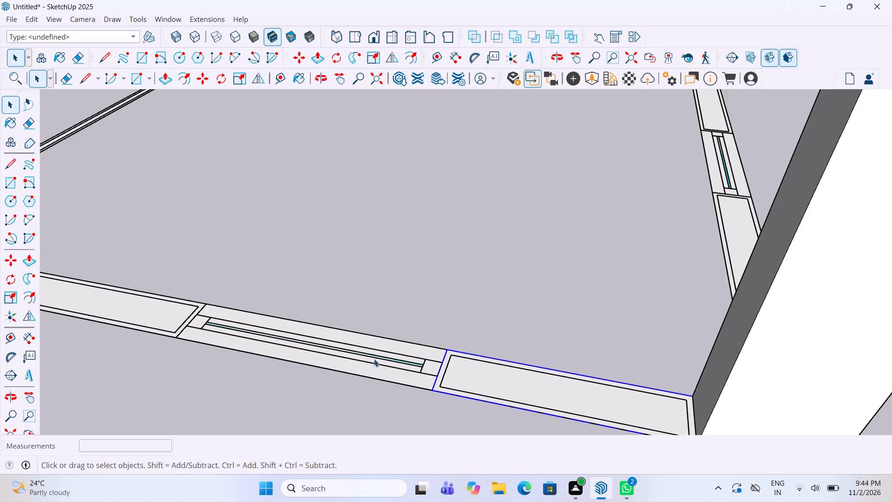
{"action": "left_click", "coordinate": [374, 369]}
{"action": "right_click", "coordinate": [374, 369]}
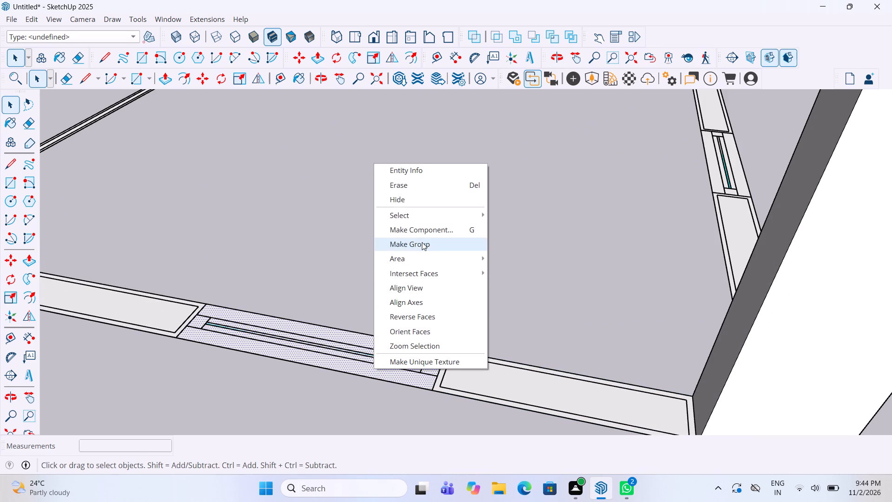
{"action": "left_click", "coordinate": [422, 242]}
Group the end-wall face between the first window and the middle column.
{"action": "scroll", "coordinate": [567, 303], "scroll_direction": "down", "scroll_amount": 10}
{"action": "middle_click_drag", "start_coordinate": [416, 306], "coordinate": [449, 326]}
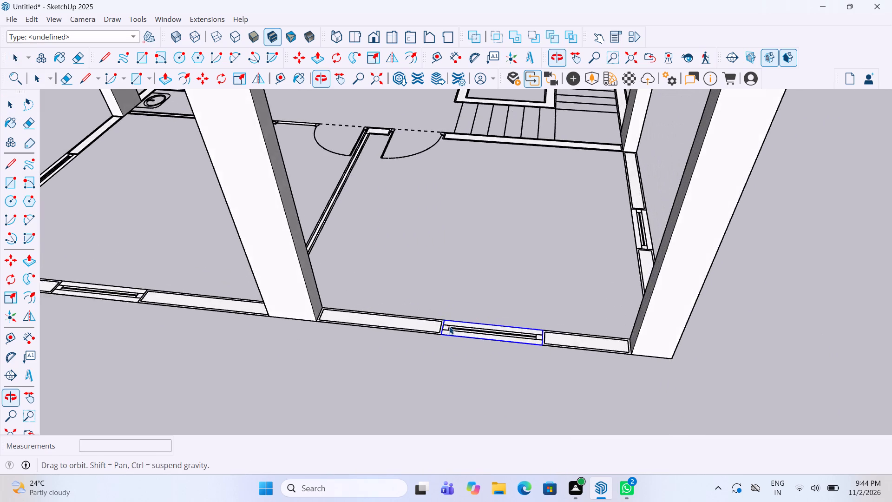
{"action": "scroll", "coordinate": [410, 326], "scroll_direction": "up", "scroll_amount": 5}
{"action": "left_click", "coordinate": [410, 326]}
{"action": "right_click", "coordinate": [410, 326]}
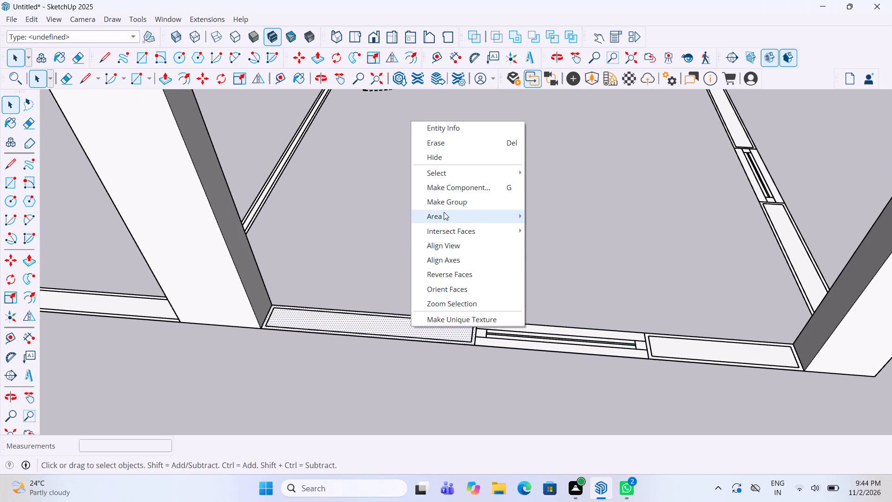
{"action": "left_click", "coordinate": [445, 207]}
Group the end-wall face on the other side of the middle column, up to the second window.
{"action": "scroll", "coordinate": [488, 256], "scroll_direction": "down", "scroll_amount": 12}
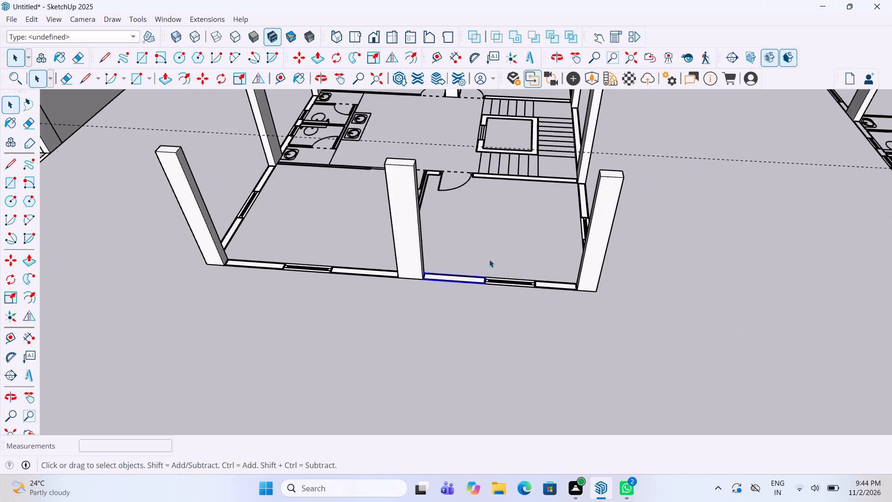
{"action": "middle_click_drag", "start_coordinate": [375, 269], "coordinate": [400, 299]}
{"action": "scroll", "coordinate": [387, 297], "scroll_direction": "up", "scroll_amount": 9}
{"action": "left_click", "coordinate": [381, 297]}
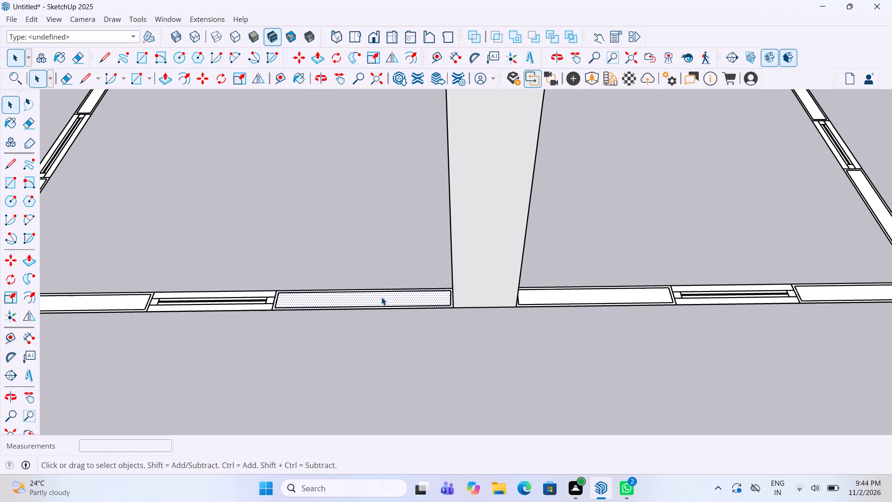
{"action": "right_click", "coordinate": [381, 297]}
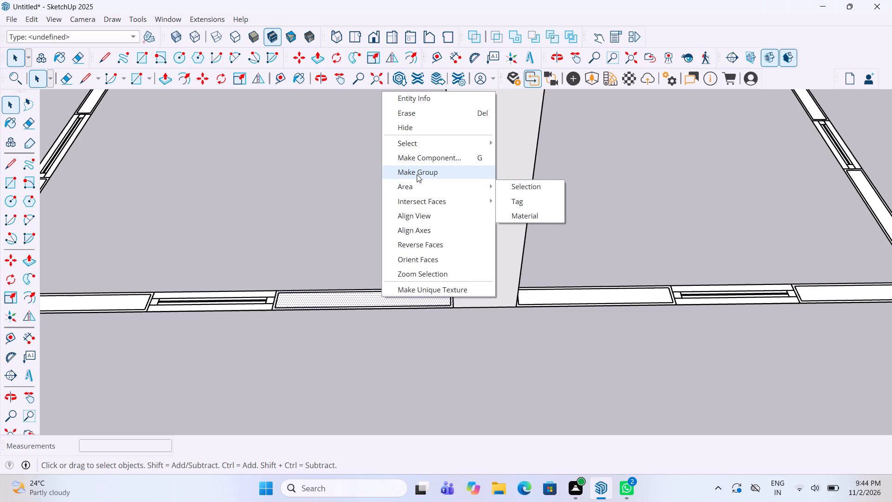
{"action": "left_click", "coordinate": [417, 174]}
Group the face of the second window in the end wall.
{"action": "scroll", "coordinate": [498, 294], "scroll_direction": "down", "scroll_amount": 9}
{"action": "scroll", "coordinate": [388, 297], "scroll_direction": "up", "scroll_amount": 9}
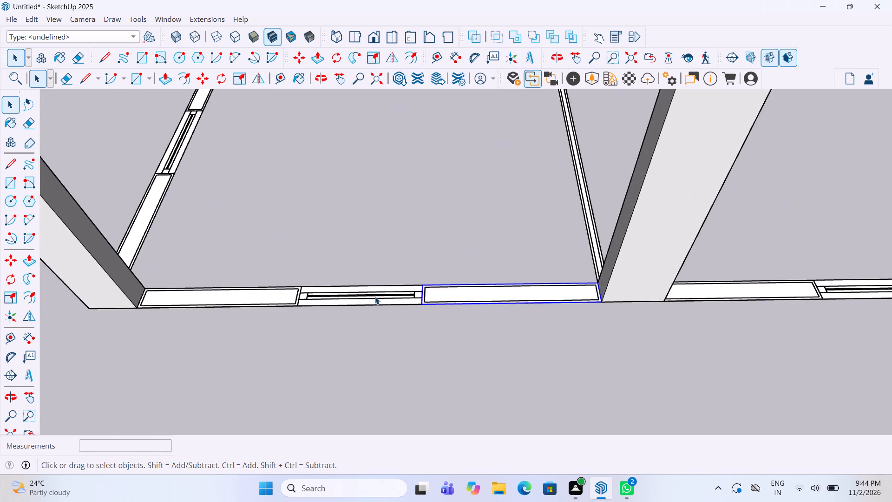
{"action": "scroll", "coordinate": [375, 297], "scroll_direction": "up", "scroll_amount": 4}
{"action": "left_click", "coordinate": [377, 304]}
{"action": "right_click", "coordinate": [377, 304]}
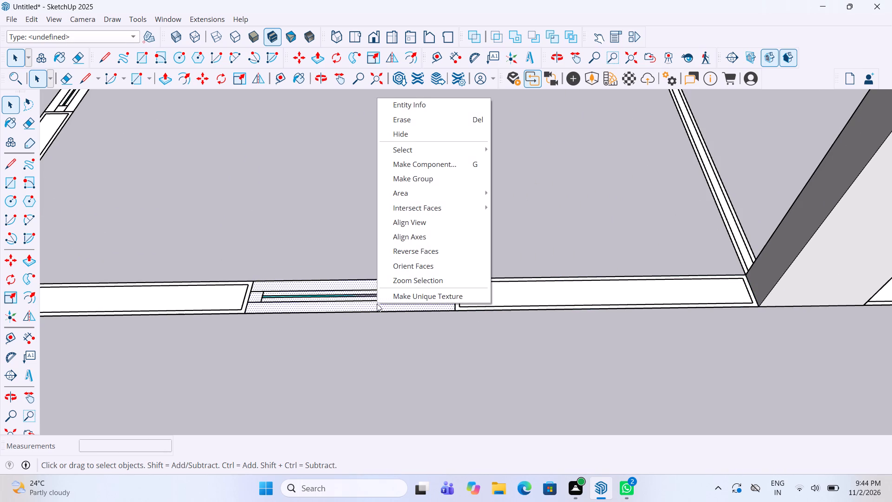
{"action": "left_click", "coordinate": [416, 184]}
Group the end-wall face between the second window and the far corner column.
{"action": "scroll", "coordinate": [501, 262], "scroll_direction": "down", "scroll_amount": 8}
{"action": "scroll", "coordinate": [352, 264], "scroll_direction": "up", "scroll_amount": 8}
{"action": "left_click", "coordinate": [342, 282]}
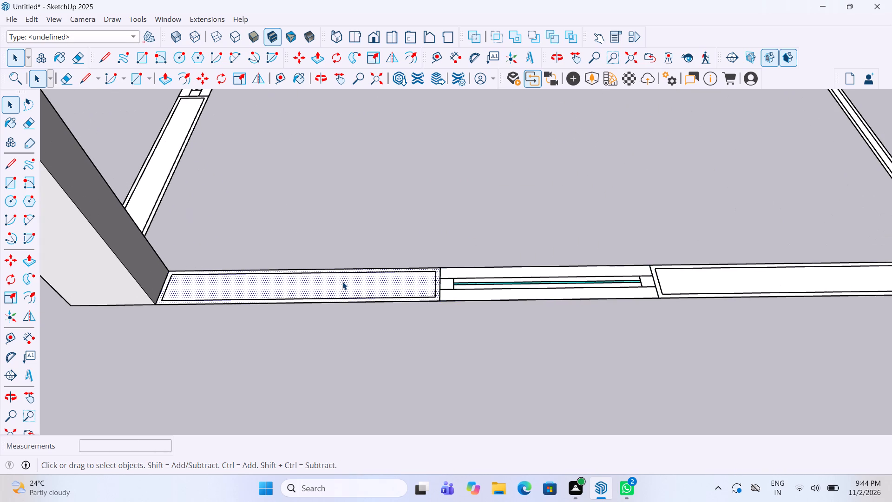
{"action": "right_click", "coordinate": [342, 282]}
{"action": "left_click", "coordinate": [395, 359]}
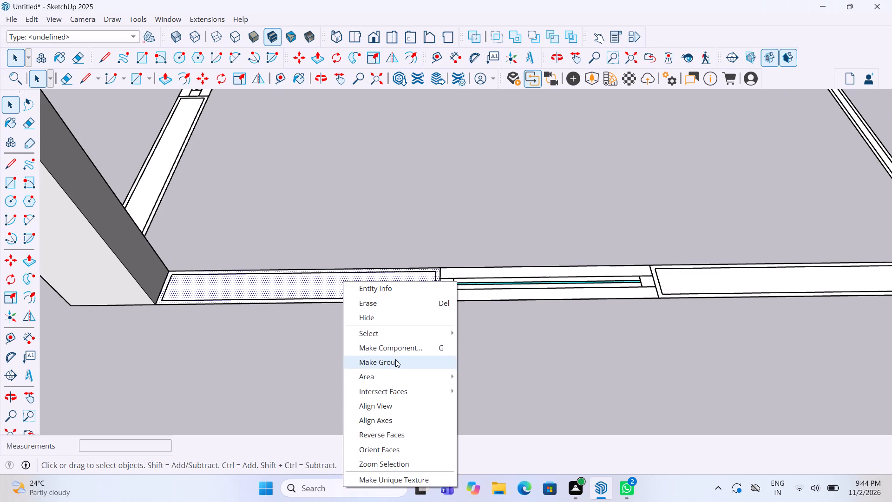
Group the side-wall face between the far corner column and the room's side window.
{"action": "scroll", "coordinate": [406, 385], "scroll_direction": "down", "scroll_amount": 5}
{"action": "left_click", "coordinate": [236, 238]}
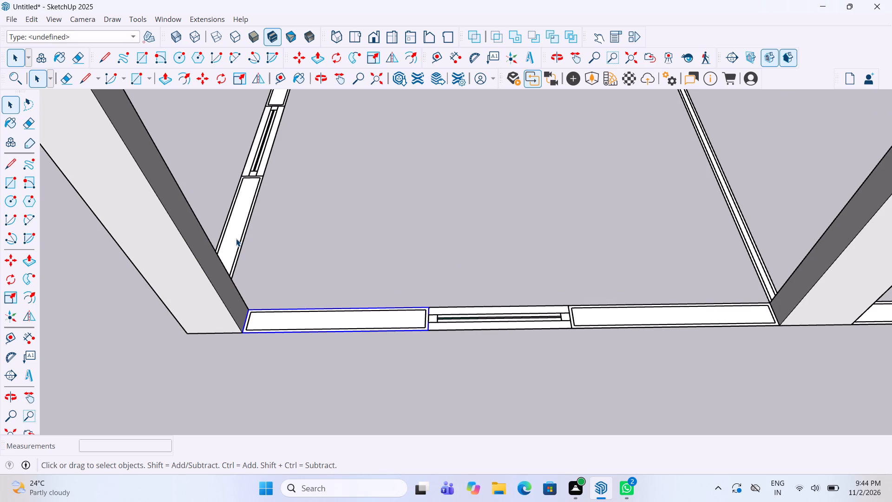
{"action": "right_click", "coordinate": [235, 238]}
{"action": "left_click", "coordinate": [269, 325]}
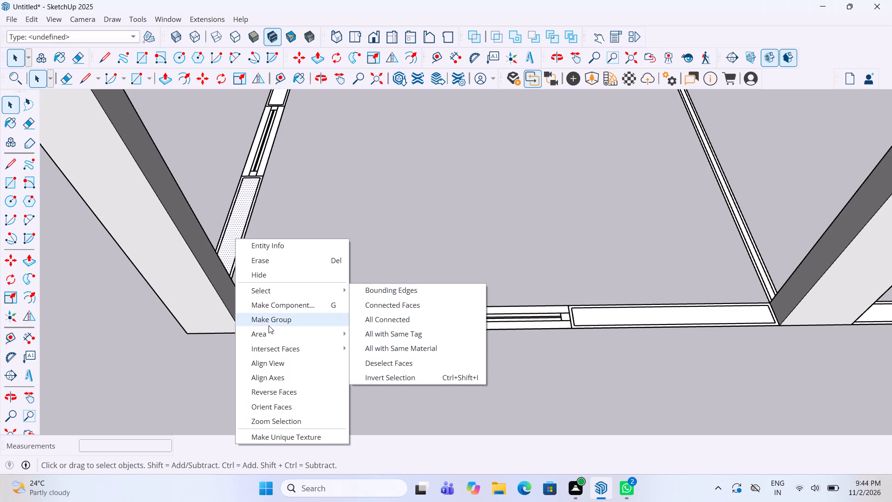
Group the face of the side window near the far corner column.
{"action": "double_click", "coordinate": [262, 166]}
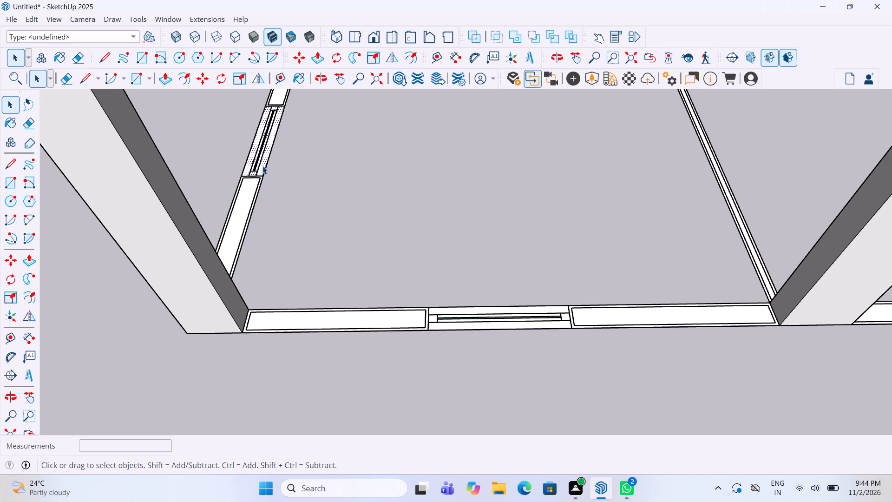
{"action": "right_click", "coordinate": [262, 166]}
{"action": "left_click", "coordinate": [301, 277]}
Group the side-wall face between the room's side window and the column beside the toilets.
{"action": "scroll", "coordinate": [337, 343], "scroll_direction": "down", "scroll_amount": 2}
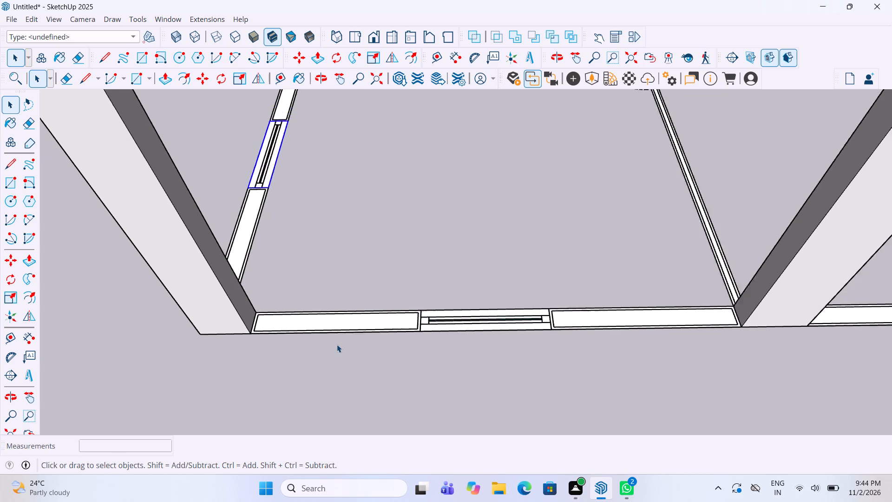
{"action": "scroll", "coordinate": [337, 344], "scroll_direction": "down", "scroll_amount": 14}
{"action": "middle_click_drag", "start_coordinate": [252, 307], "coordinate": [445, 308]}
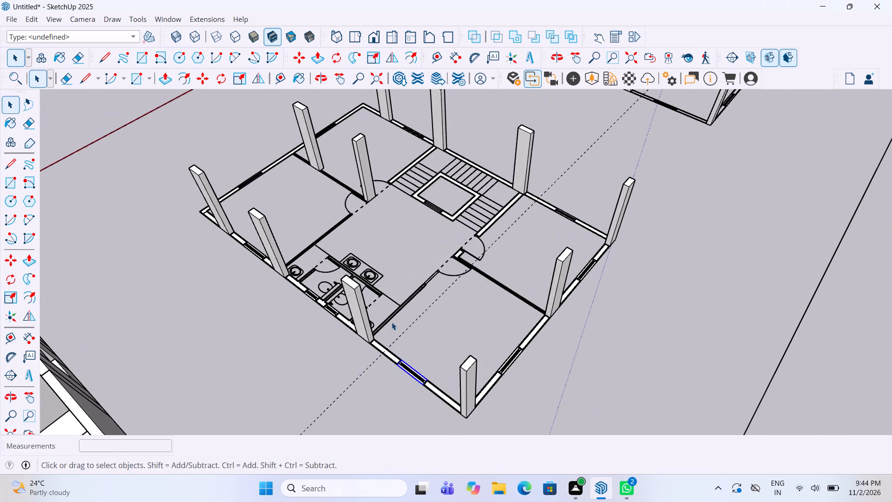
{"action": "scroll", "coordinate": [388, 341], "scroll_direction": "up", "scroll_amount": 11}
{"action": "left_click", "coordinate": [377, 355]}
{"action": "right_click", "coordinate": [377, 355]}
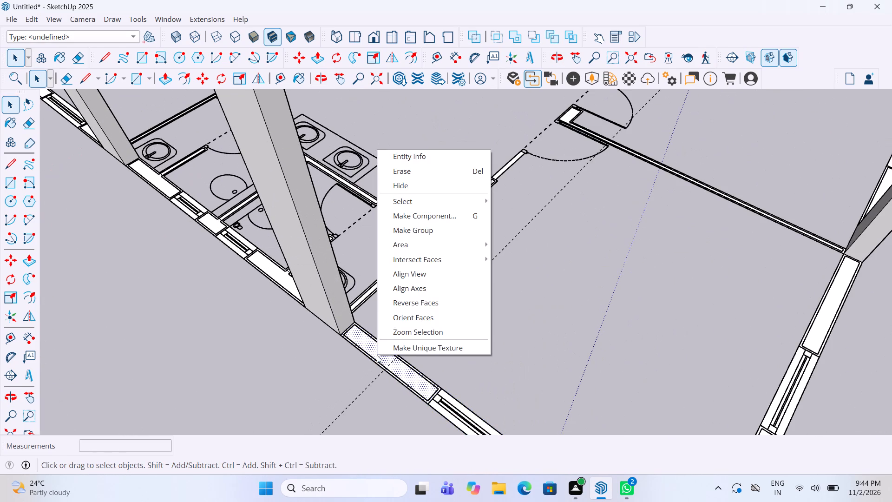
{"action": "left_click", "coordinate": [417, 236]}
Group the side-wall face between the column and the first toilet's window.
{"action": "scroll", "coordinate": [423, 296], "scroll_direction": "down", "scroll_amount": 4}
{"action": "middle_click_drag", "start_coordinate": [302, 298], "coordinate": [395, 308]}
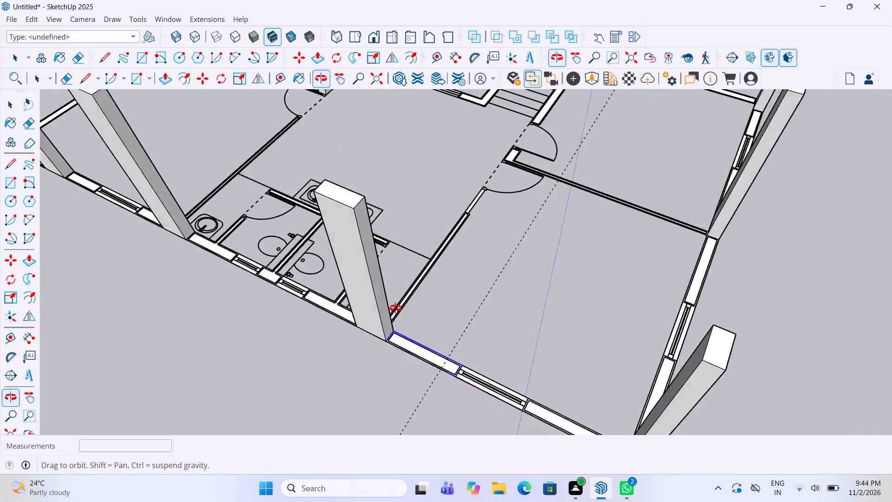
{"action": "middle_click_drag", "start_coordinate": [395, 308], "coordinate": [399, 307]}
{"action": "scroll", "coordinate": [361, 329], "scroll_direction": "up", "scroll_amount": 4}
{"action": "left_click", "coordinate": [357, 338]}
{"action": "scroll", "coordinate": [357, 338], "scroll_direction": "up", "scroll_amount": 4}
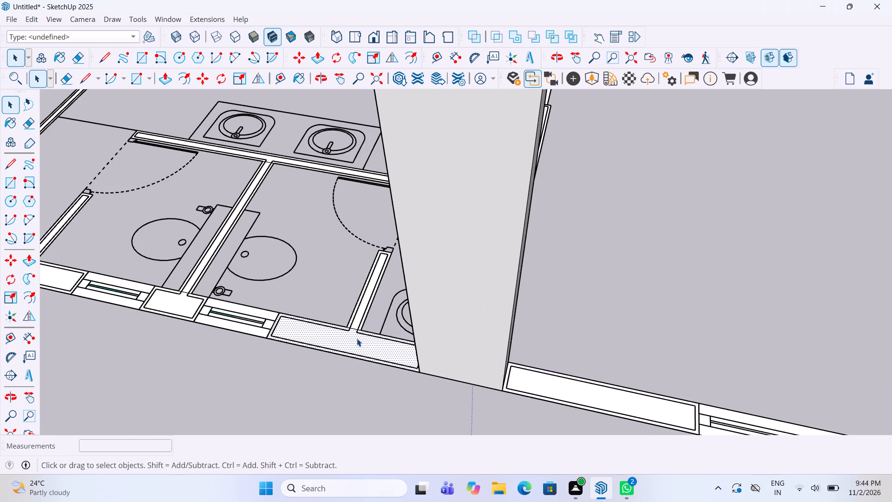
{"action": "right_click", "coordinate": [357, 338]}
{"action": "left_click", "coordinate": [413, 217]}
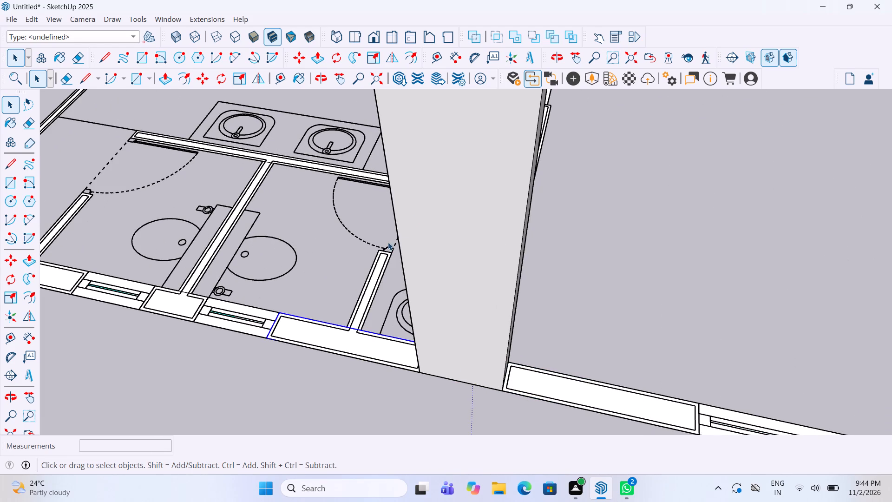
Group the face of the short partition between the first toilet and the adjoining corner washbasin.
{"action": "scroll", "coordinate": [373, 270], "scroll_direction": "up", "scroll_amount": 2}
{"action": "left_click", "coordinate": [369, 291]}
{"action": "right_click", "coordinate": [369, 291]}
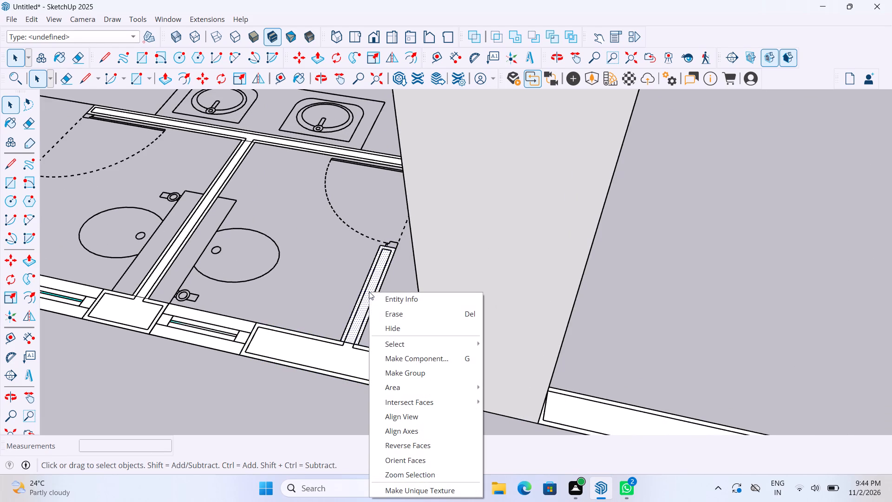
{"action": "left_click", "coordinate": [406, 372]}
Group the face of the first toilet's window in the side wall.
{"action": "scroll", "coordinate": [507, 330], "scroll_direction": "down", "scroll_amount": 5}
{"action": "middle_click_drag", "start_coordinate": [370, 337], "coordinate": [394, 337]}
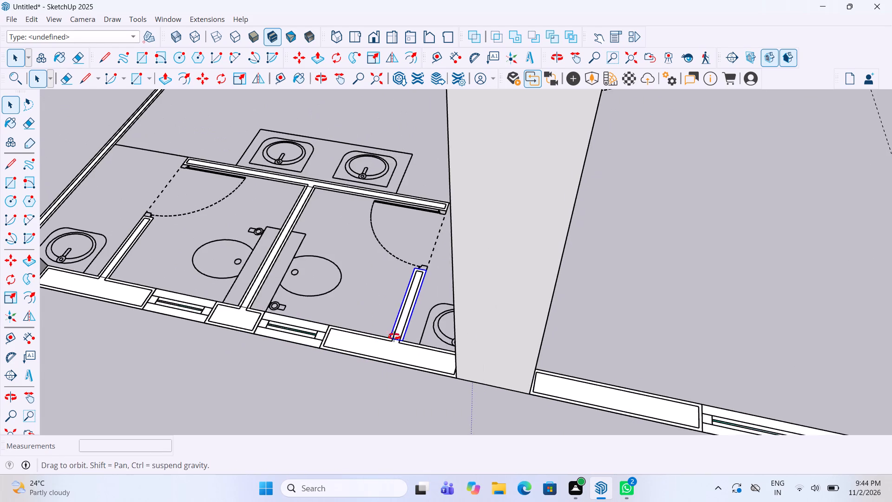
{"action": "middle_click_drag", "start_coordinate": [394, 337], "coordinate": [420, 332]}
{"action": "scroll", "coordinate": [347, 351], "scroll_direction": "up", "scroll_amount": 7}
{"action": "left_click", "coordinate": [296, 388]}
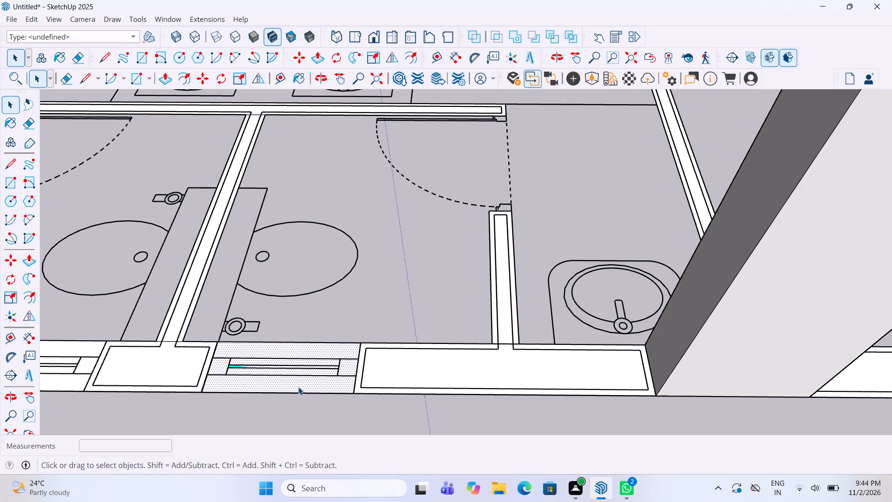
{"action": "right_click", "coordinate": [298, 387]}
{"action": "left_click", "coordinate": [348, 267]}
Group the side-wall face between the two toilet windows.
{"action": "scroll", "coordinate": [430, 279], "scroll_direction": "down", "scroll_amount": 5}
{"action": "scroll", "coordinate": [296, 314], "scroll_direction": "up", "scroll_amount": 4}
{"action": "left_click", "coordinate": [274, 338]}
{"action": "right_click", "coordinate": [274, 338]}
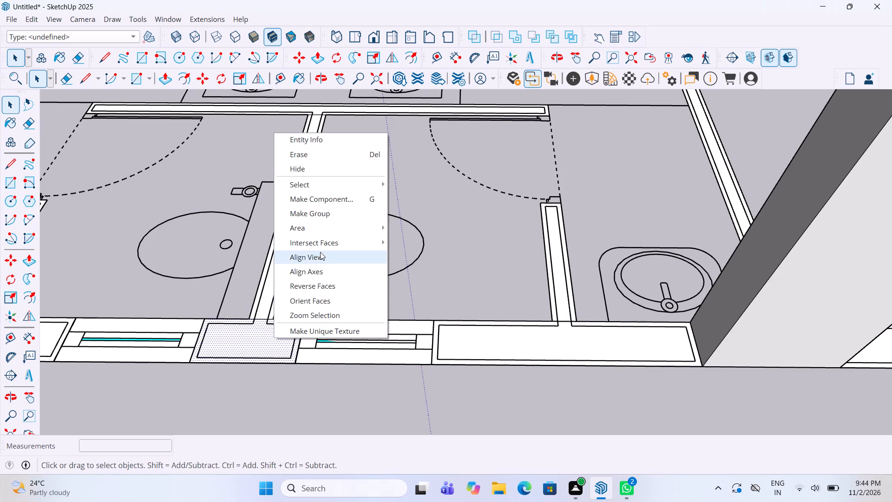
{"action": "left_click", "coordinate": [325, 216]}
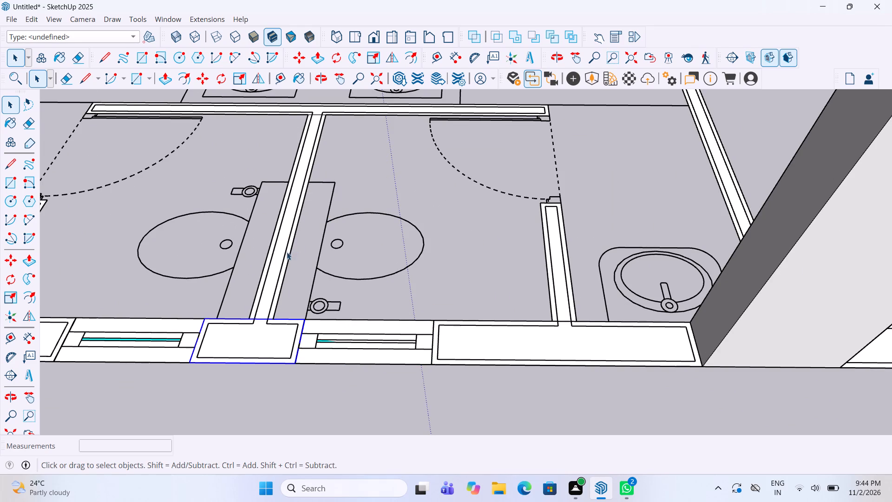
Group the face of the partition separating the two toilets.
{"action": "left_click", "coordinate": [280, 251]}
{"action": "right_click", "coordinate": [280, 251]}
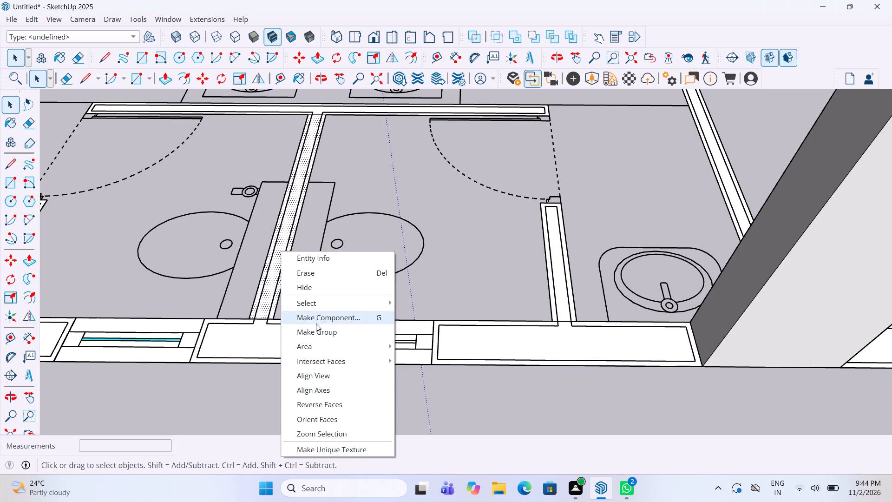
{"action": "left_click", "coordinate": [318, 332]}
Group the face of the second toilet's window in the side wall.
{"action": "scroll", "coordinate": [496, 287], "scroll_direction": "down", "scroll_amount": 9}
{"action": "scroll", "coordinate": [368, 309], "scroll_direction": "up", "scroll_amount": 4}
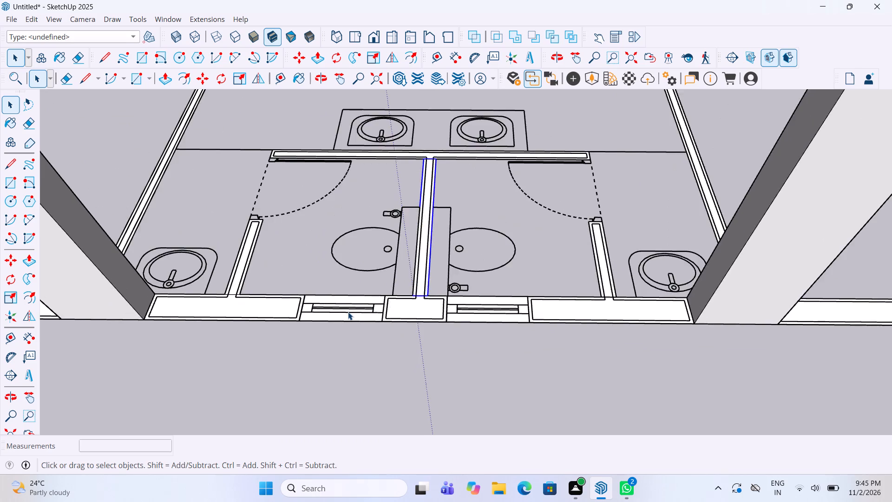
{"action": "scroll", "coordinate": [348, 312], "scroll_direction": "up", "scroll_amount": 5}
{"action": "left_click", "coordinate": [353, 318]}
{"action": "right_click", "coordinate": [353, 318]}
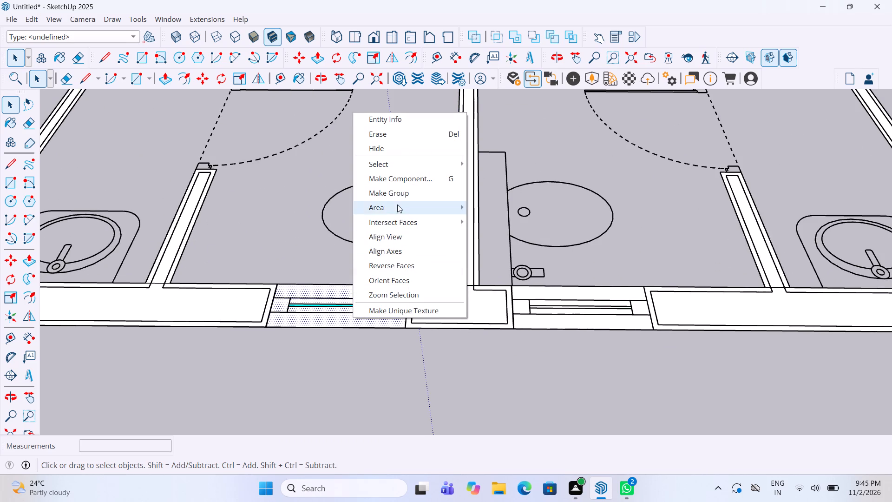
{"action": "double_click", "coordinate": [399, 199]}
Group the side-wall face between the second toilet's window and the next column.
{"action": "left_click", "coordinate": [241, 293]}
{"action": "right_click", "coordinate": [241, 293]}
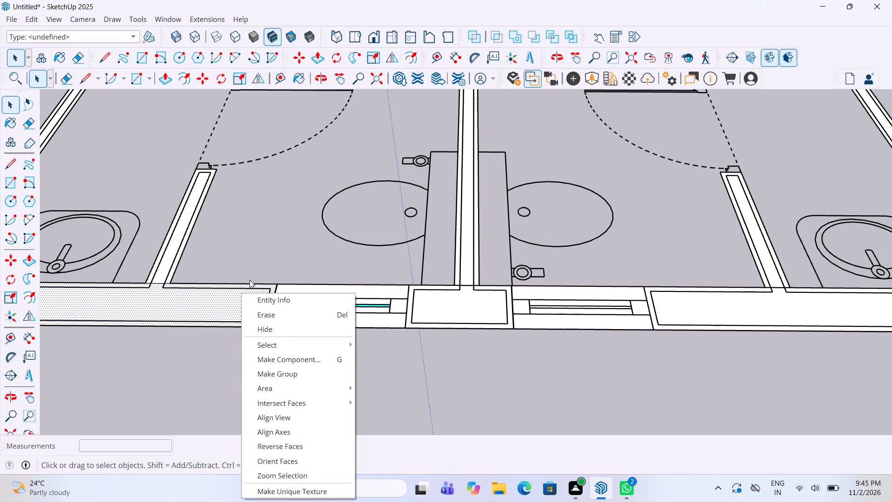
{"action": "left_click", "coordinate": [285, 367]}
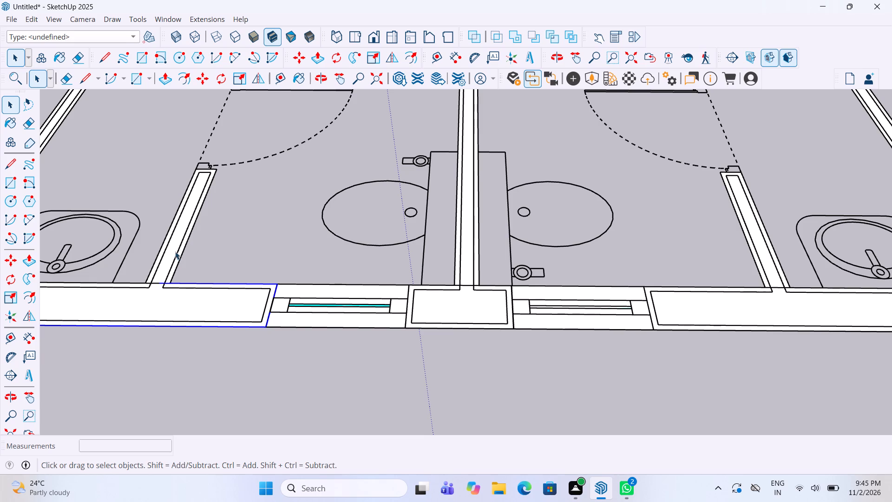
Group the face of the short partition between the second toilet and its adjoining corner washbasin.
{"action": "left_click", "coordinate": [173, 249]}
{"action": "right_click", "coordinate": [173, 249]}
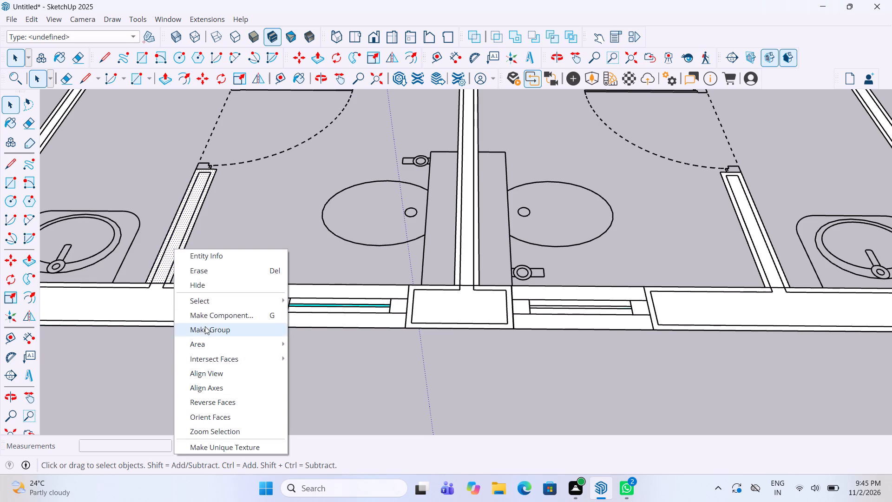
{"action": "left_click", "coordinate": [205, 326]}
Check whether the partition between the toilets and the side-wall pieces beyond the next column are already grouped.
{"action": "left_click", "coordinate": [465, 257]}
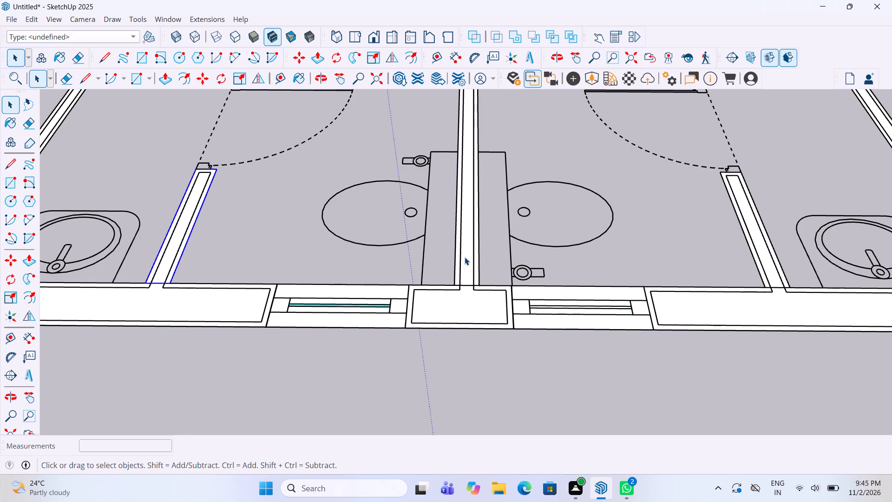
{"action": "scroll", "coordinate": [453, 295], "scroll_direction": "down", "scroll_amount": 12}
{"action": "scroll", "coordinate": [268, 311], "scroll_direction": "up", "scroll_amount": 5}
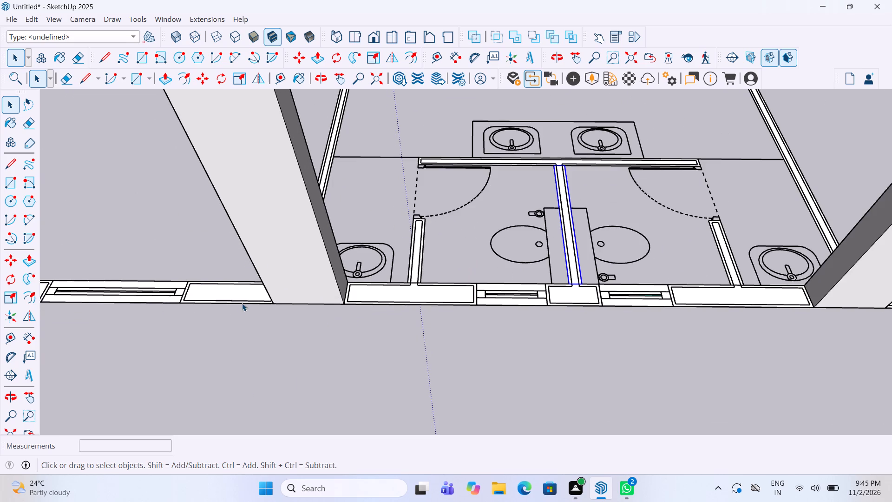
{"action": "left_click", "coordinate": [237, 296]}
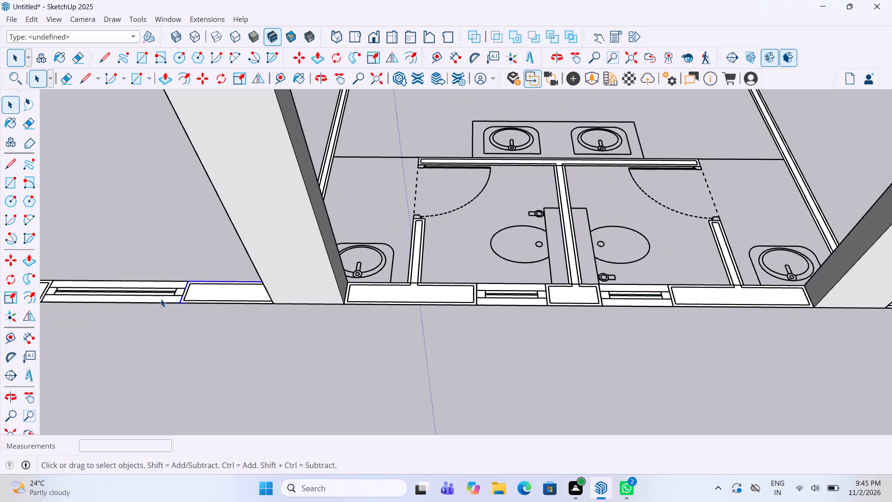
{"action": "left_click", "coordinate": [161, 299]}
Group the face of the long partition between the second toilet's washbasin area and the adjoining room.
{"action": "scroll", "coordinate": [161, 304], "scroll_direction": "down", "scroll_amount": 4}
{"action": "middle_click_drag", "start_coordinate": [163, 306], "coordinate": [511, 282]}
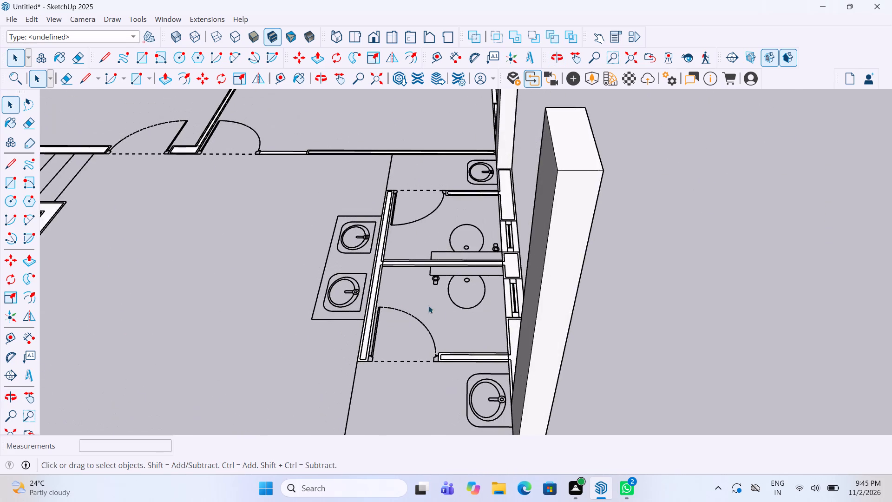
{"action": "scroll", "coordinate": [413, 288], "scroll_direction": "down", "scroll_amount": 6}
{"action": "scroll", "coordinate": [399, 363], "scroll_direction": "up", "scroll_amount": 12}
{"action": "left_click", "coordinate": [393, 370]}
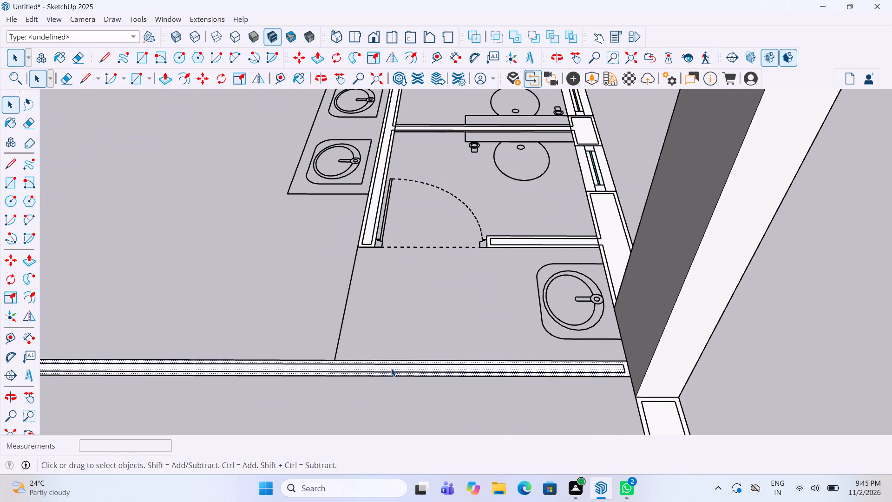
{"action": "right_click", "coordinate": [391, 368]}
{"action": "left_click", "coordinate": [437, 244]}
Group the face of the partition between the two rooms at this end, starting at the column between their doors.
{"action": "scroll", "coordinate": [487, 288], "scroll_direction": "down", "scroll_amount": 2}
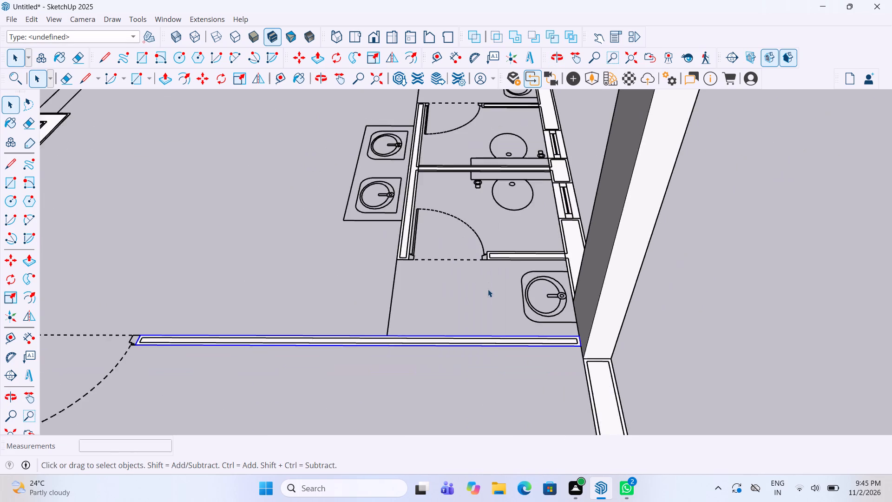
{"action": "scroll", "coordinate": [488, 289], "scroll_direction": "down", "scroll_amount": 12}
{"action": "scroll", "coordinate": [351, 338], "scroll_direction": "up", "scroll_amount": 12}
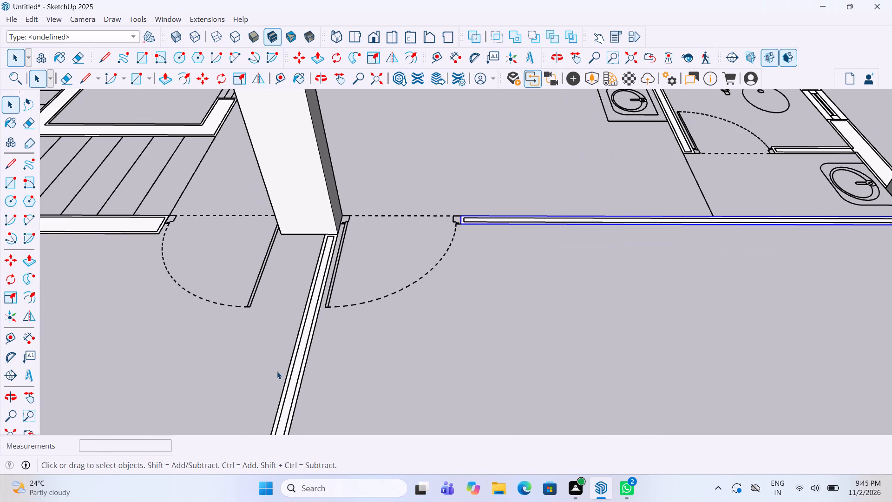
{"action": "left_click", "coordinate": [291, 387]}
{"action": "right_click", "coordinate": [291, 387]}
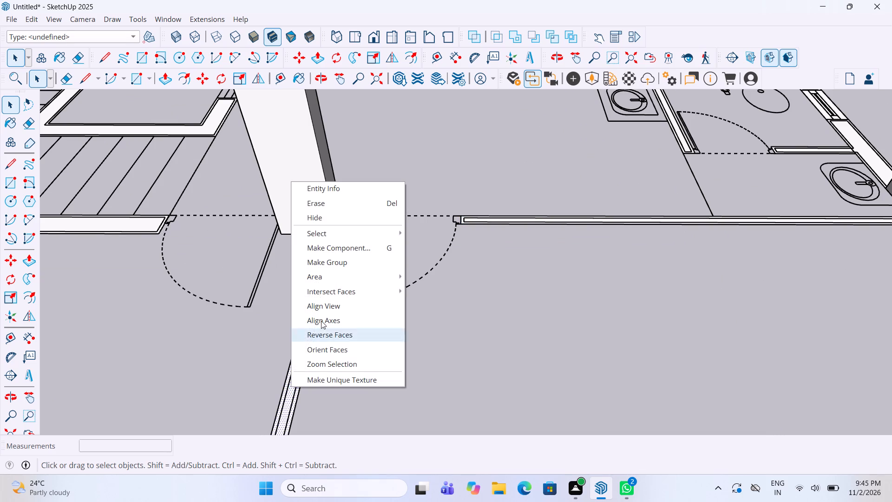
{"action": "left_click", "coordinate": [345, 259]}
Check whether the rest of the partition between the two rooms and the wall alongside the stairs are already grouped.
{"action": "scroll", "coordinate": [459, 280], "scroll_direction": "down", "scroll_amount": 14}
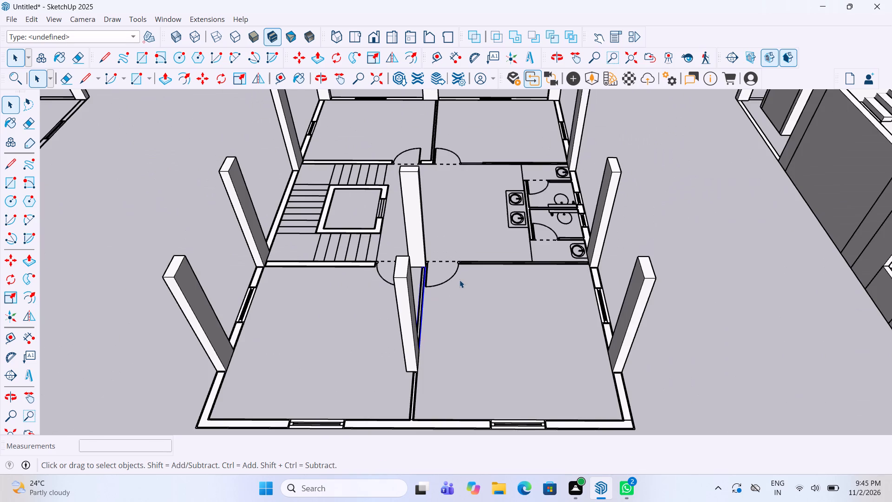
{"action": "scroll", "coordinate": [427, 375], "scroll_direction": "up", "scroll_amount": 10}
{"action": "left_click", "coordinate": [412, 391]}
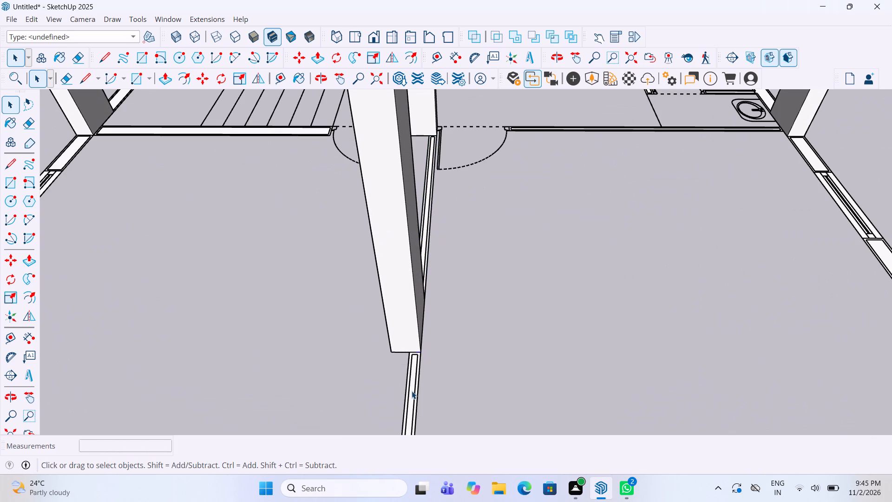
{"action": "scroll", "coordinate": [411, 391], "scroll_direction": "up", "scroll_amount": 8}
{"action": "scroll", "coordinate": [411, 390], "scroll_direction": "down", "scroll_amount": 16}
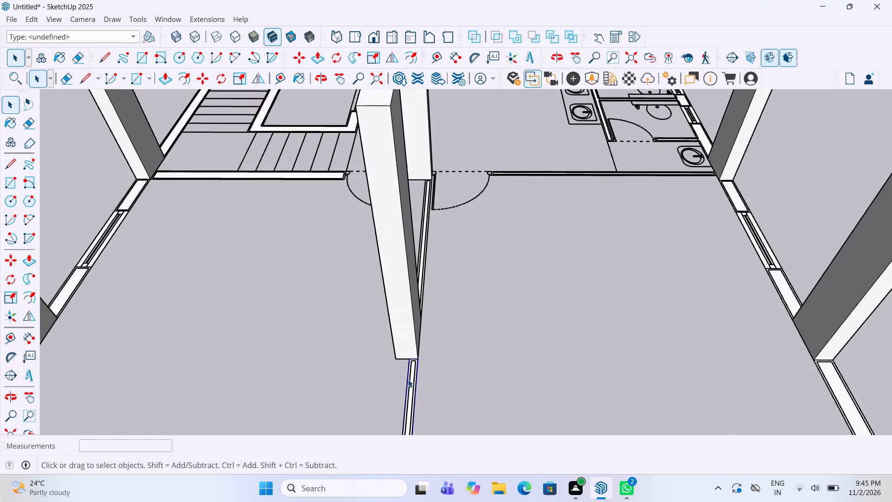
{"action": "scroll", "coordinate": [408, 379], "scroll_direction": "down", "scroll_amount": 3}
{"action": "scroll", "coordinate": [321, 287], "scroll_direction": "up", "scroll_amount": 14}
{"action": "left_click", "coordinate": [323, 255]}
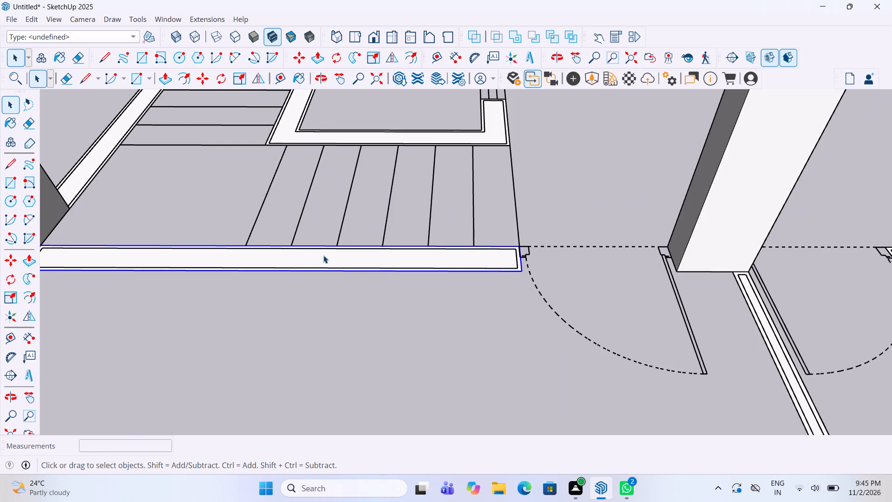
Group the wall face surrounding the rectangular core in the middle of the staircase.
{"action": "scroll", "coordinate": [324, 261], "scroll_direction": "down", "scroll_amount": 11}
{"action": "middle_click_drag", "start_coordinate": [361, 262], "coordinate": [366, 304]}
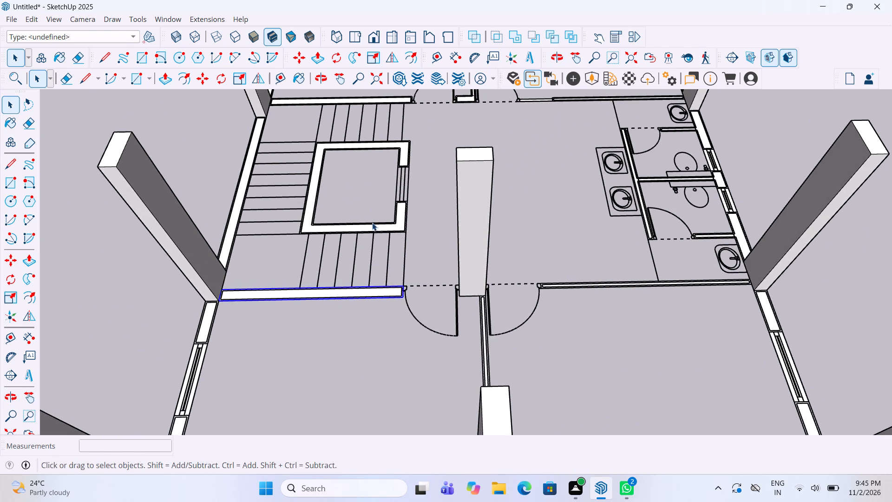
{"action": "scroll", "coordinate": [372, 223], "scroll_direction": "up", "scroll_amount": 6}
{"action": "left_click", "coordinate": [372, 231]}
{"action": "right_click", "coordinate": [372, 231]}
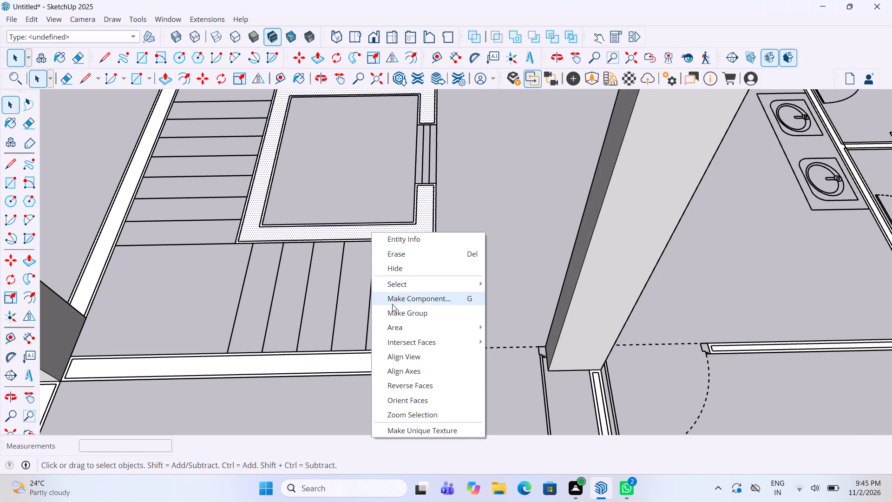
{"action": "left_click", "coordinate": [393, 306]}
Group the face of the long partition between the double washbasin counter and the two toilet cubicles.
{"action": "scroll", "coordinate": [361, 309], "scroll_direction": "down", "scroll_amount": 12}
{"action": "scroll", "coordinate": [516, 254], "scroll_direction": "up", "scroll_amount": 4}
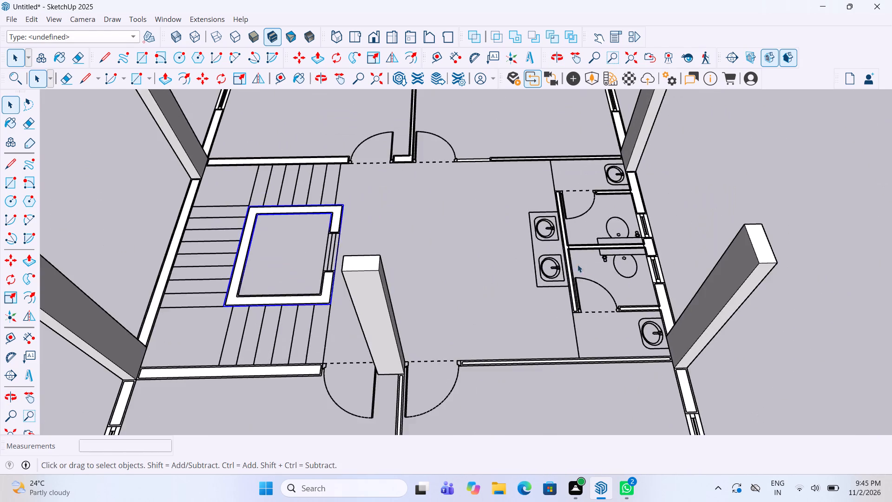
{"action": "scroll", "coordinate": [590, 266], "scroll_direction": "up", "scroll_amount": 4}
{"action": "scroll", "coordinate": [644, 325], "scroll_direction": "up", "scroll_amount": 10}
{"action": "left_click", "coordinate": [660, 334]}
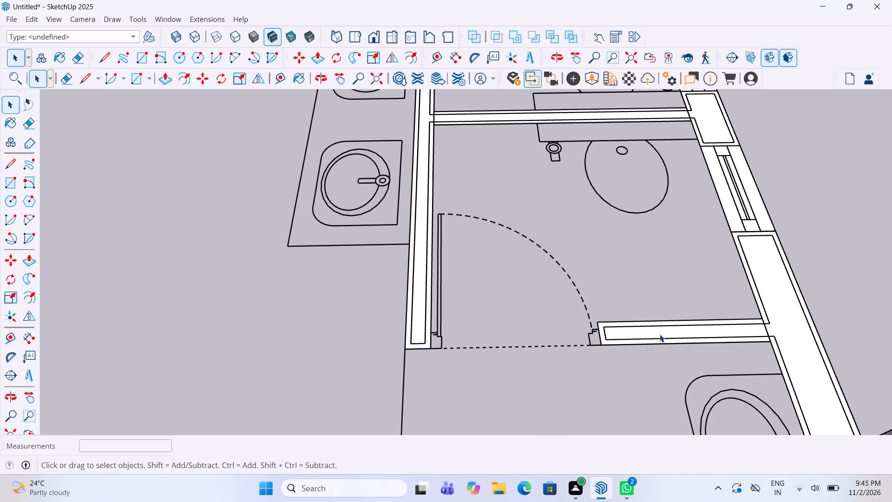
{"action": "left_click", "coordinate": [421, 284]}
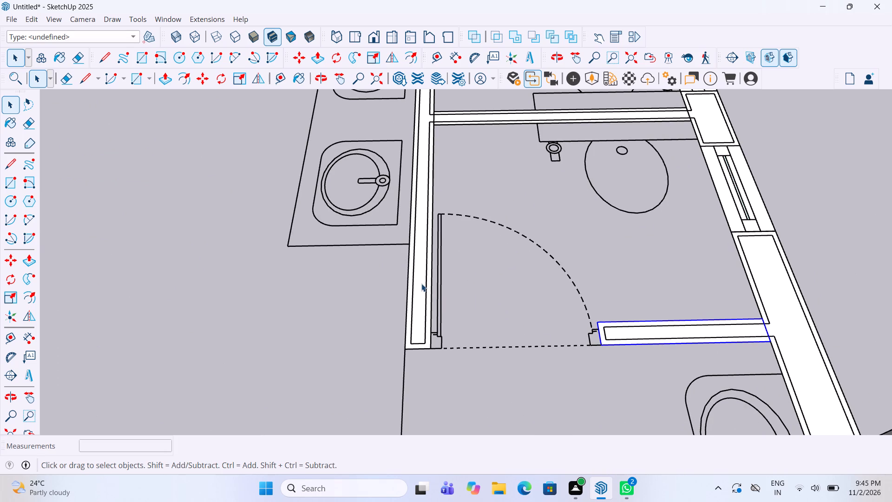
{"action": "scroll", "coordinate": [421, 284], "scroll_direction": "down", "scroll_amount": 1}
{"action": "right_click", "coordinate": [421, 292]}
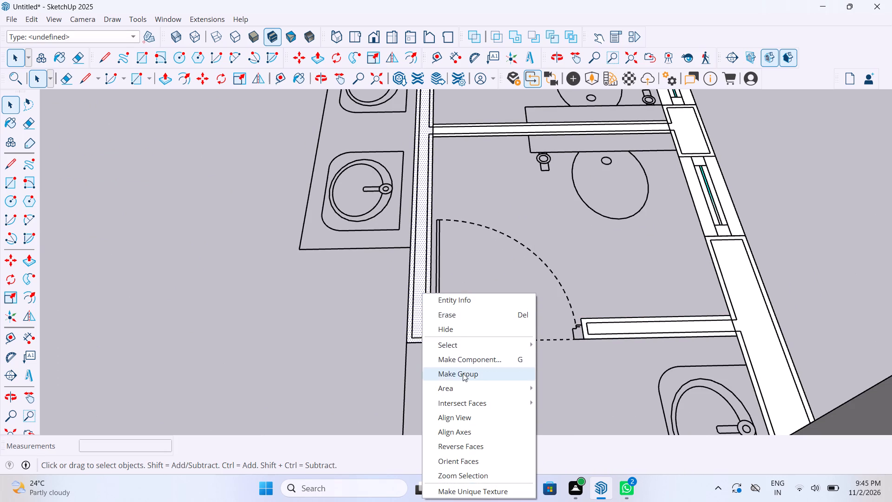
{"action": "left_click", "coordinate": [463, 373]}
Check whether the partition between the two toilet cubicles and the short wall beside the far cubicle's door are already grouped.
{"action": "scroll", "coordinate": [462, 383], "scroll_direction": "down", "scroll_amount": 7}
{"action": "scroll", "coordinate": [483, 247], "scroll_direction": "up", "scroll_amount": 9}
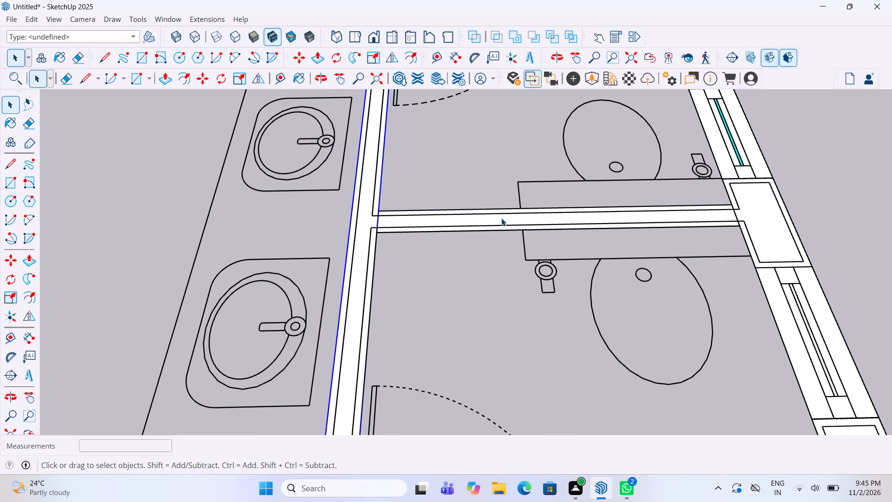
{"action": "left_click", "coordinate": [501, 218]}
{"action": "scroll", "coordinate": [501, 218], "scroll_direction": "down", "scroll_amount": 6}
{"action": "scroll", "coordinate": [498, 255], "scroll_direction": "down", "scroll_amount": 4}
{"action": "middle_click_drag", "start_coordinate": [493, 207], "coordinate": [499, 253]}
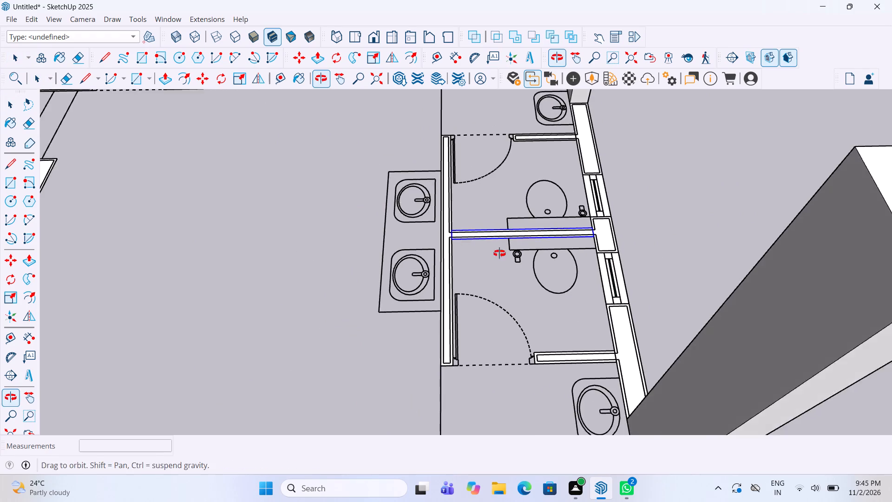
{"action": "middle_click_drag", "start_coordinate": [499, 253], "coordinate": [503, 269]}
{"action": "scroll", "coordinate": [527, 103], "scroll_direction": "up", "scroll_amount": 5}
{"action": "left_click", "coordinate": [530, 120]}
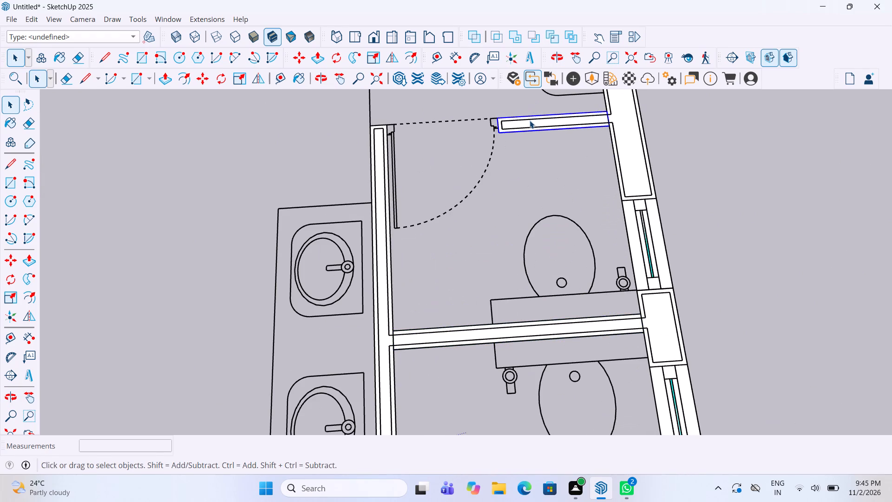
Group the face of the wall alongside the stairs at the far end, running up to the first room's door.
{"action": "scroll", "coordinate": [510, 226], "scroll_direction": "down", "scroll_amount": 6}
{"action": "scroll", "coordinate": [496, 268], "scroll_direction": "down", "scroll_amount": 11}
{"action": "scroll", "coordinate": [357, 194], "scroll_direction": "up", "scroll_amount": 4}
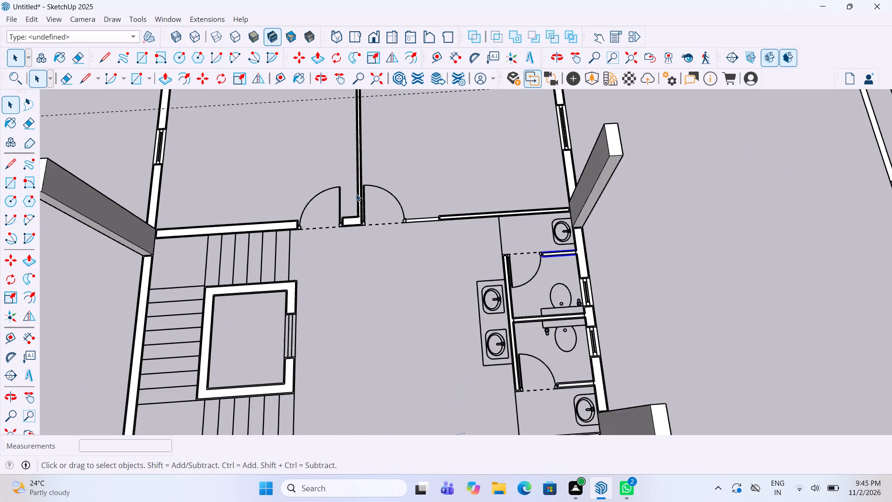
{"action": "scroll", "coordinate": [313, 214], "scroll_direction": "up", "scroll_amount": 9}
{"action": "left_click", "coordinate": [260, 239]}
{"action": "right_click", "coordinate": [260, 239]}
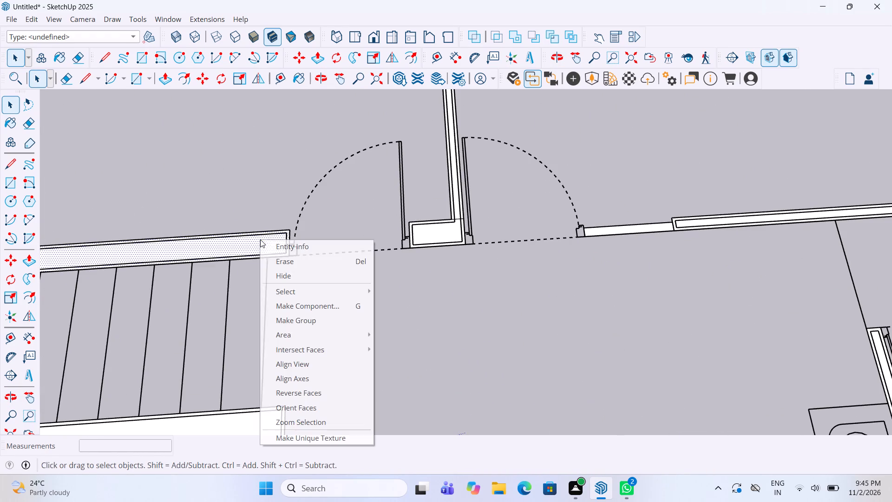
{"action": "left_click", "coordinate": [308, 315]}
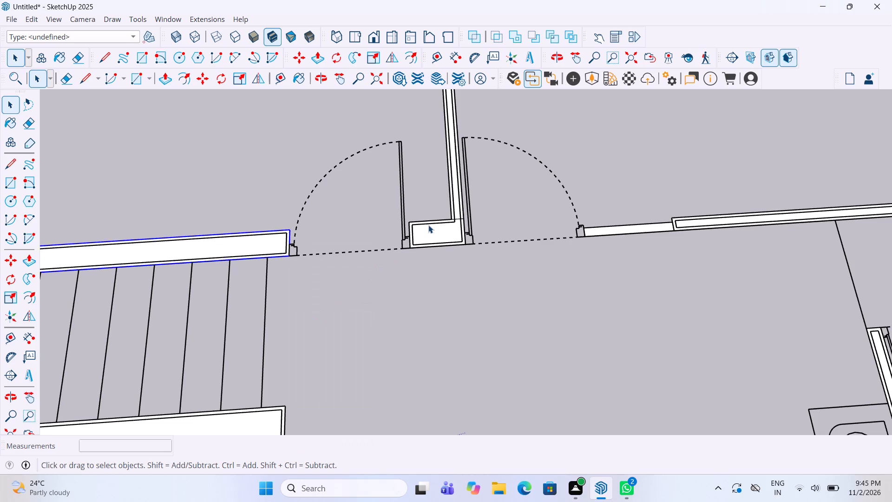
Group the face of the pier between the two room doors and the thin wall piece beside the second door.
{"action": "left_click", "coordinate": [432, 236]}
{"action": "right_click", "coordinate": [432, 236]}
{"action": "left_click", "coordinate": [485, 320]}
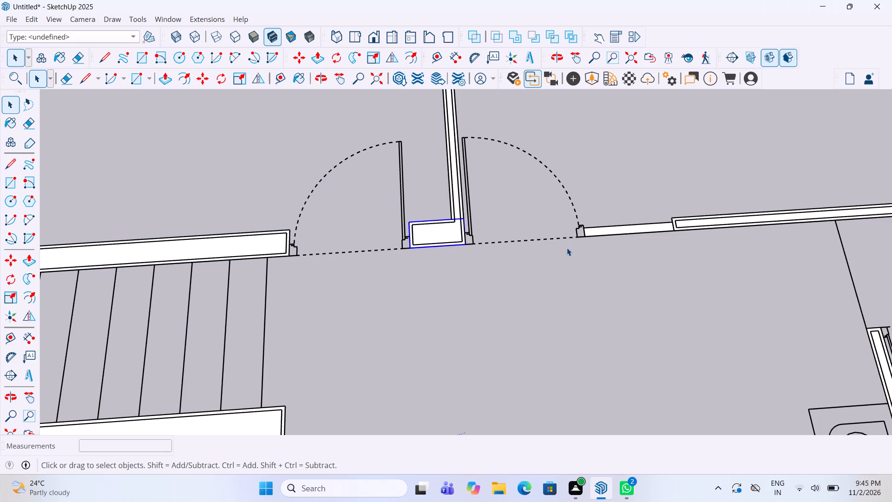
{"action": "left_click", "coordinate": [595, 231]}
{"action": "right_click", "coordinate": [595, 231]}
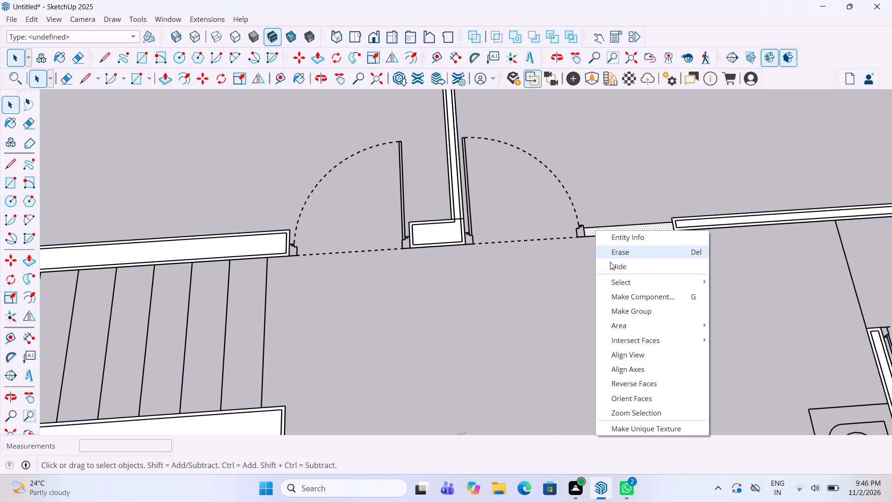
{"action": "left_click", "coordinate": [634, 312]}
Group the face of the remaining wall between the second room and the toilet washbasin area.
{"action": "left_click", "coordinate": [687, 221]}
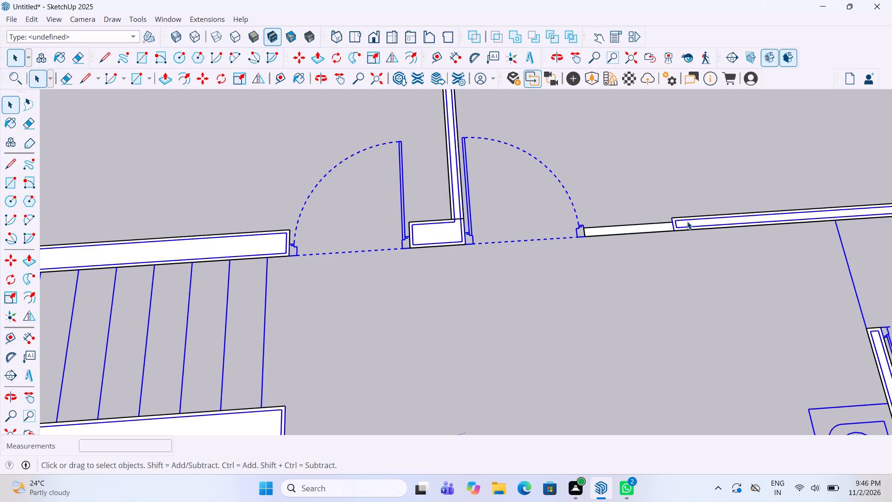
{"action": "left_click", "coordinate": [687, 224]}
{"action": "scroll", "coordinate": [687, 224], "scroll_direction": "up", "scroll_amount": 1}
{"action": "right_click", "coordinate": [687, 224]}
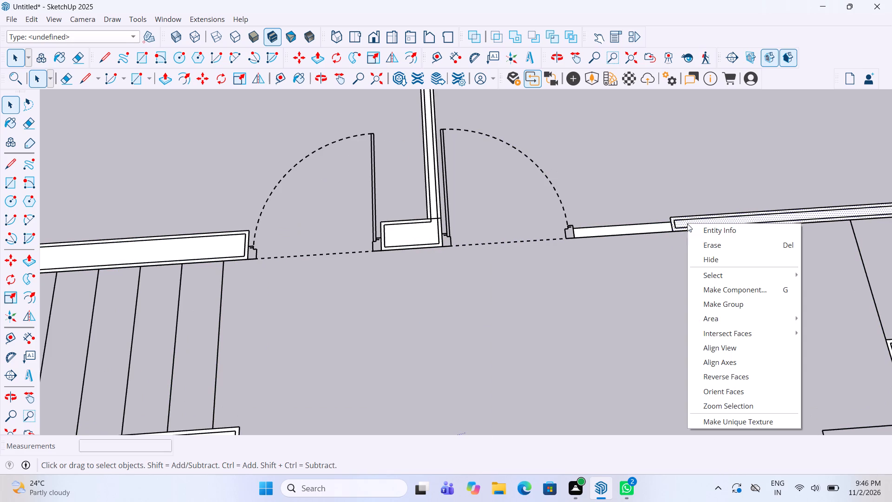
{"action": "left_click", "coordinate": [718, 307]}
Group the face of the long partition between the two rooms, starting at the pier between their doors.
{"action": "scroll", "coordinate": [582, 264], "scroll_direction": "down", "scroll_amount": 7}
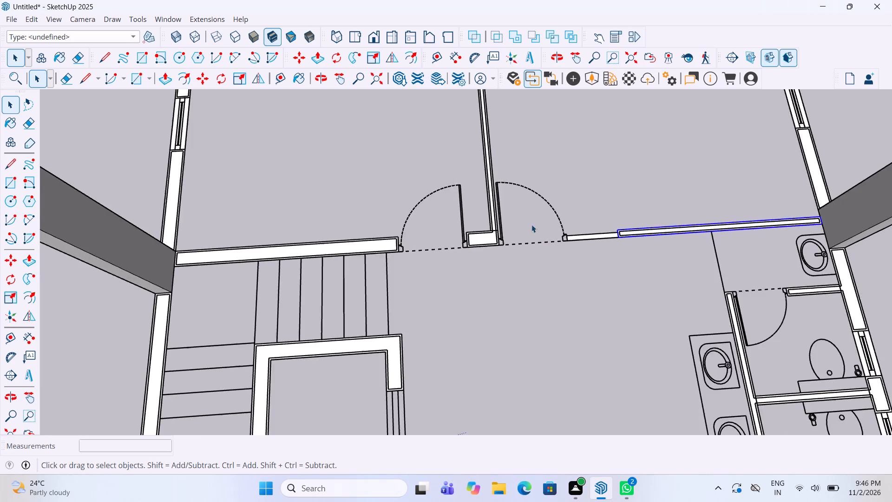
{"action": "scroll", "coordinate": [531, 226], "scroll_direction": "down", "scroll_amount": 5}
{"action": "scroll", "coordinate": [504, 185], "scroll_direction": "up", "scroll_amount": 14}
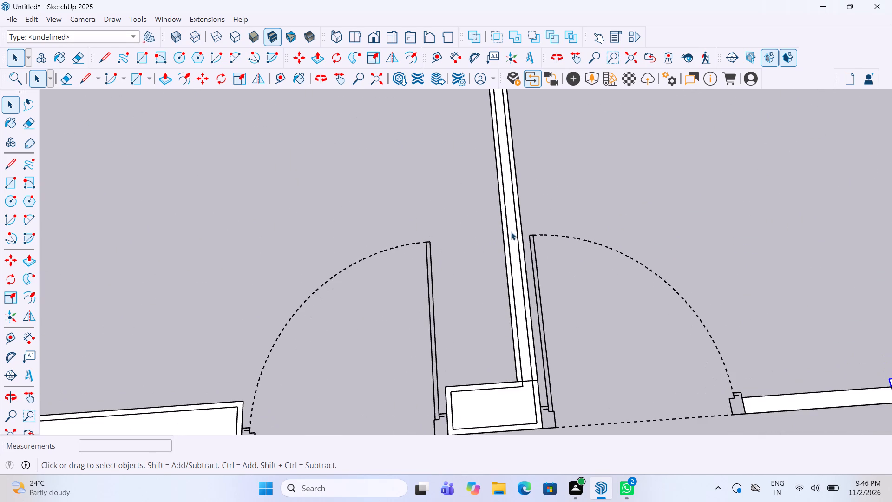
{"action": "left_click", "coordinate": [511, 232]}
{"action": "right_click", "coordinate": [511, 232]}
{"action": "left_click", "coordinate": [551, 314]}
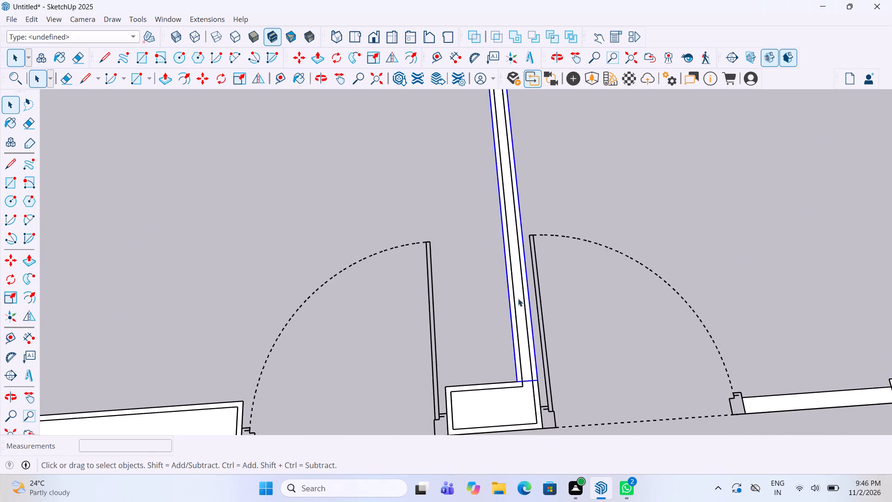
Measure the height of the building's corner column from its base to its top.
{"action": "scroll", "coordinate": [513, 300], "scroll_direction": "down", "scroll_amount": 16}
{"action": "scroll", "coordinate": [480, 275], "scroll_direction": "down", "scroll_amount": 7}
{"action": "left_click", "coordinate": [325, 231]}
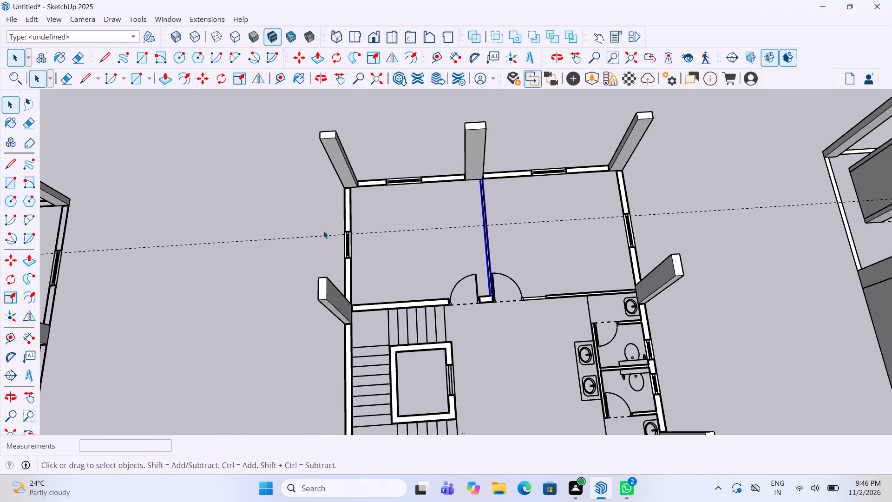
{"action": "middle_click_drag", "start_coordinate": [321, 233], "coordinate": [682, 165]}
{"action": "middle_click_drag", "start_coordinate": [437, 304], "coordinate": [432, 242]}
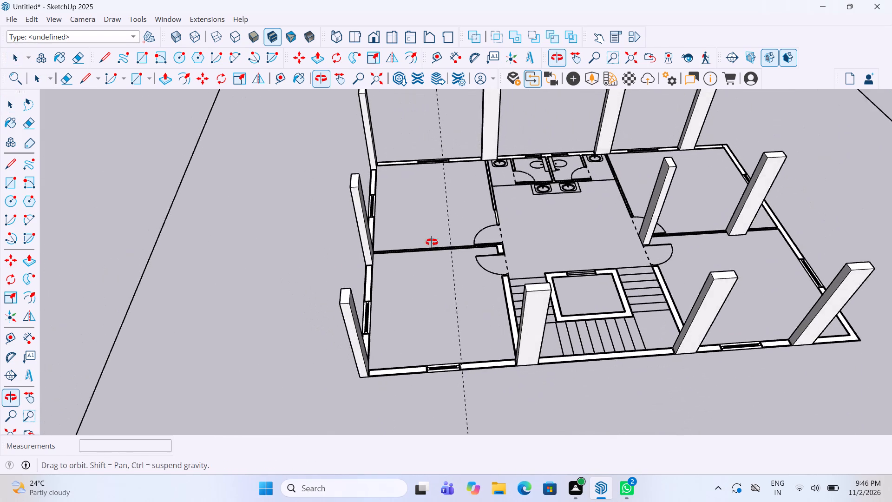
{"action": "middle_click_drag", "start_coordinate": [432, 242], "coordinate": [432, 236]}
{"action": "scroll", "coordinate": [392, 329], "scroll_direction": "up", "scroll_amount": 6}
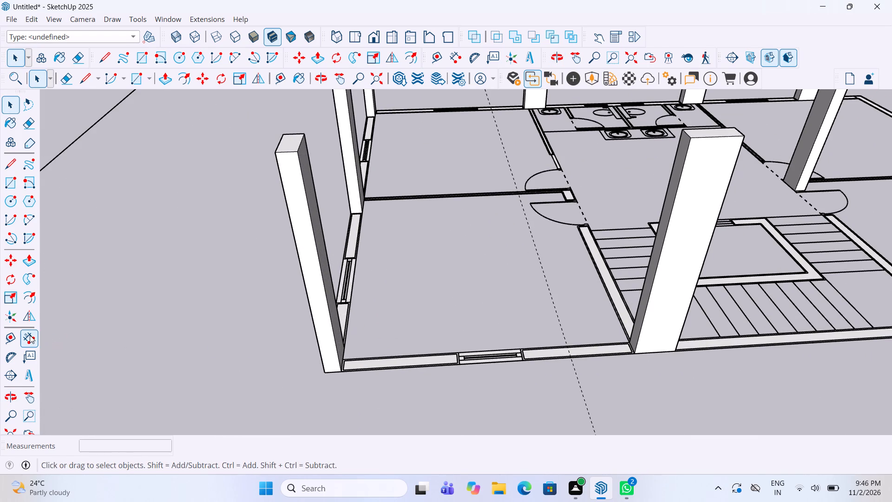
{"action": "left_click", "coordinate": [30, 335]}
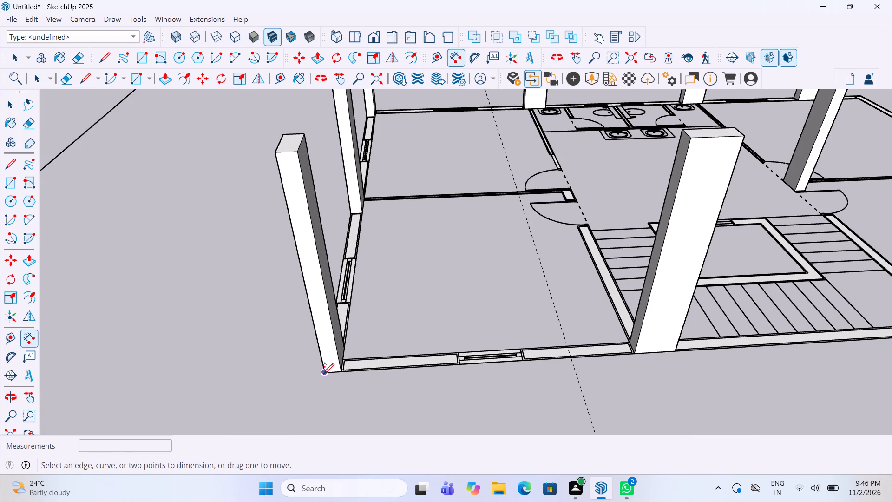
{"action": "left_click", "coordinate": [323, 375]}
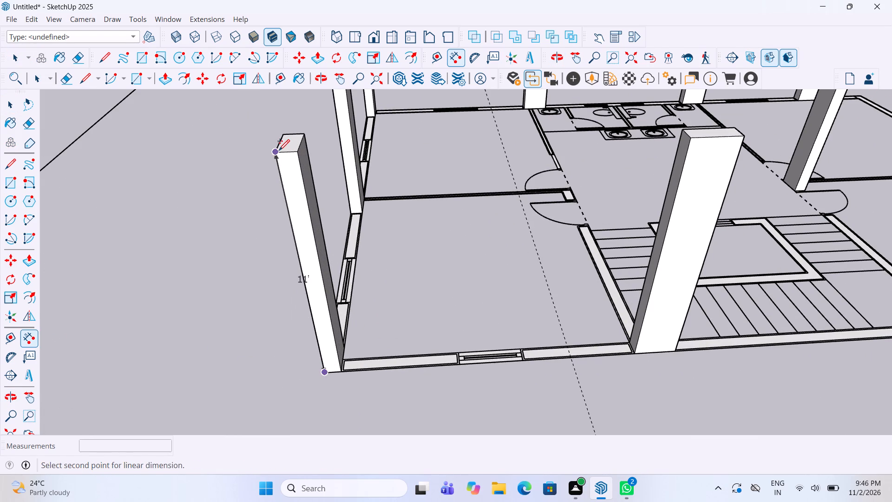
{"action": "key", "text": "space"}
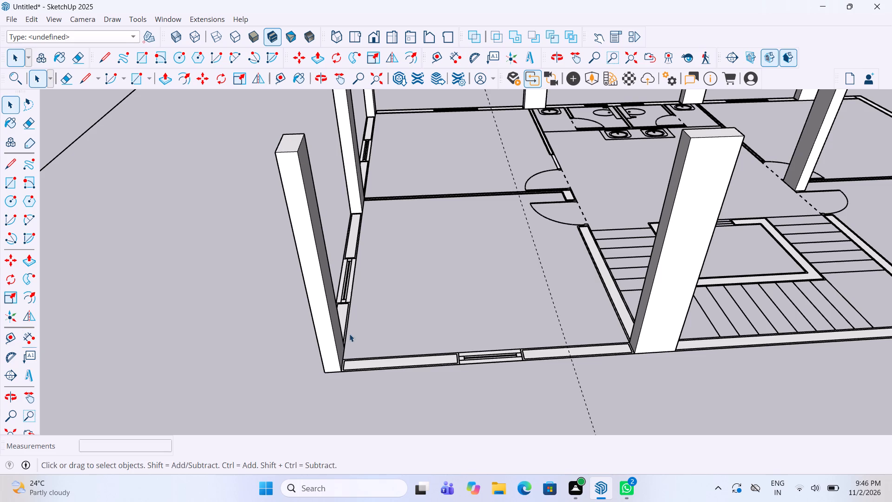
Inside its group, Push/Pull the wall face between the corner column and the first window up 11' to the column's top.
{"action": "scroll", "coordinate": [413, 389], "scroll_direction": "up", "scroll_amount": 4}
{"action": "double_click", "coordinate": [384, 350]}
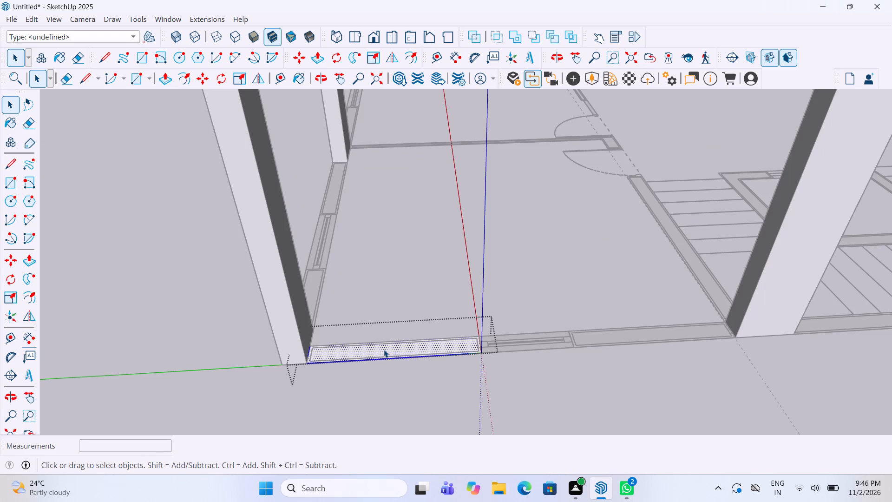
{"action": "key", "text": "p"}
{"action": "left_click", "coordinate": [385, 347]}
{"action": "scroll", "coordinate": [396, 317], "scroll_direction": "down", "scroll_amount": 10}
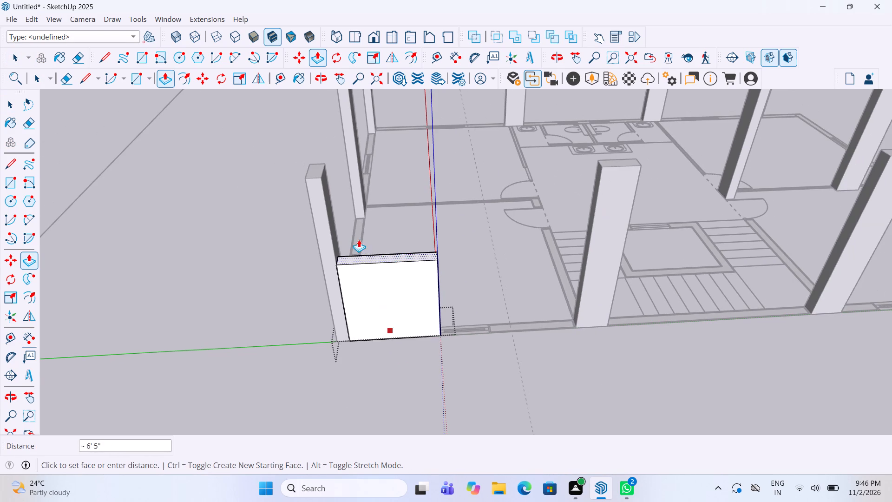
{"action": "left_click", "coordinate": [322, 170]}
{"action": "key", "text": "space"}
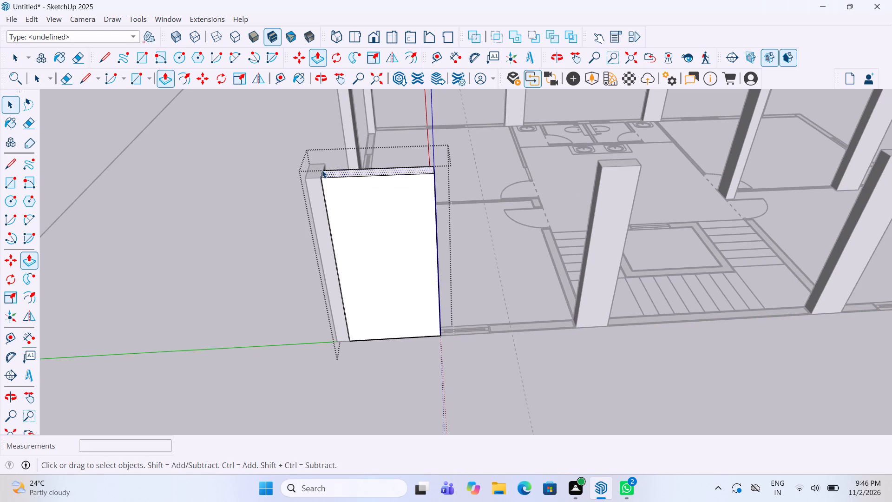
{"action": "left_click", "coordinate": [312, 279]}
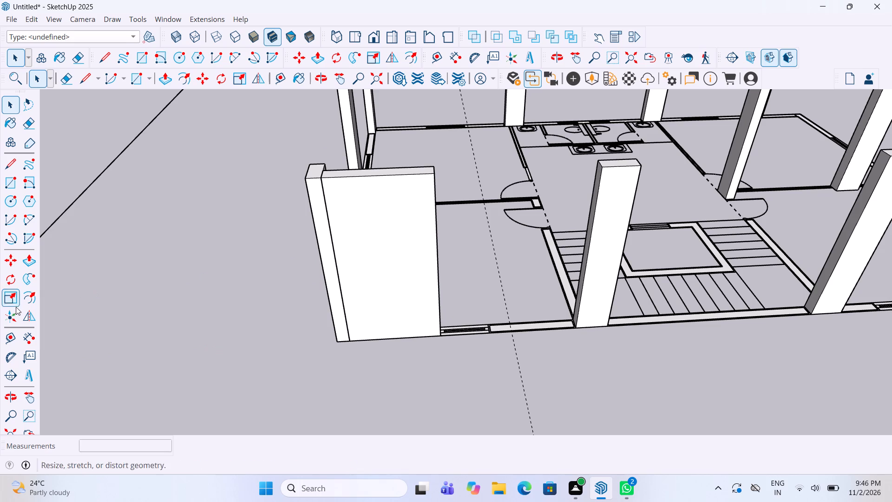
Measure the raised wall's height along its edge at the corner column.
{"action": "left_click", "coordinate": [33, 338]}
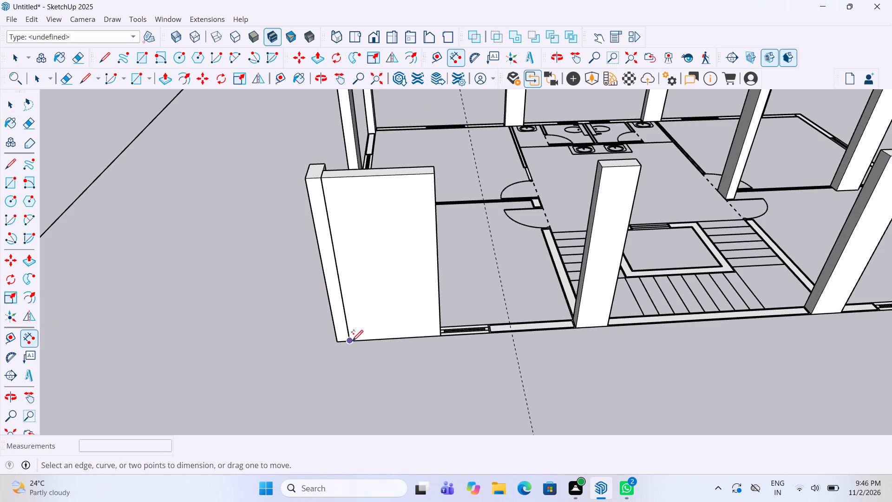
{"action": "left_click", "coordinate": [352, 342]}
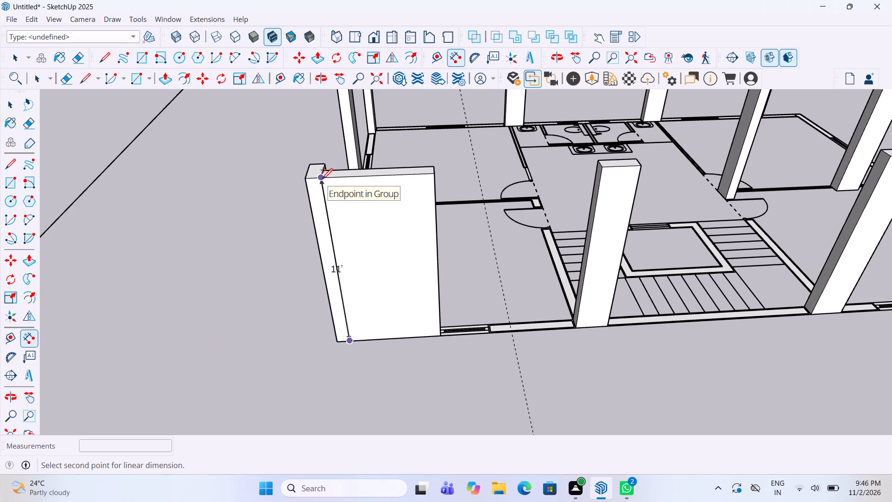
{"action": "key", "text": "space"}
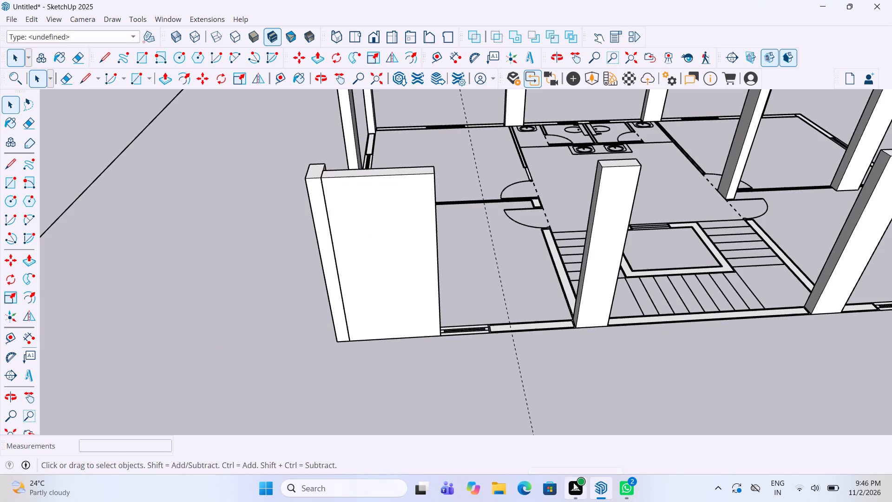
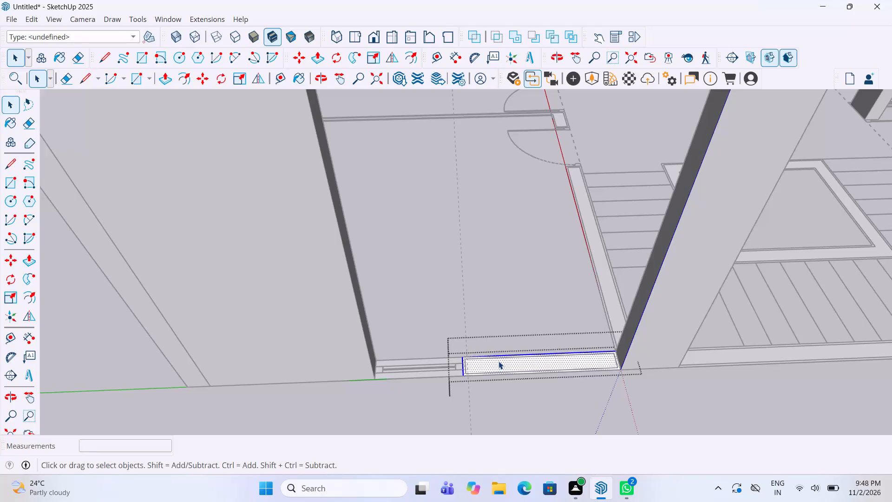
Extrude the stair-side facade segment between the window opening and the column to the adjacent column's height.
{"action": "key", "text": "p"}
{"action": "double_click", "coordinate": [498, 361]}
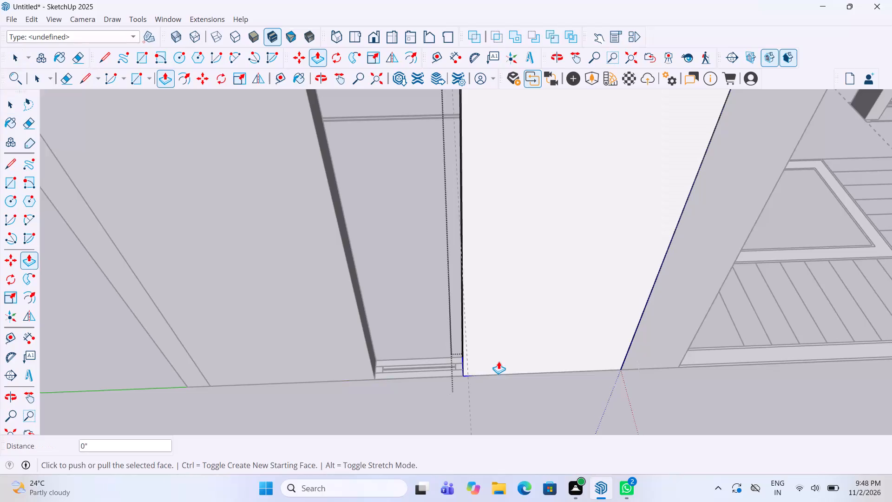
{"action": "key", "text": "space"}
{"action": "left_click", "coordinate": [492, 393]}
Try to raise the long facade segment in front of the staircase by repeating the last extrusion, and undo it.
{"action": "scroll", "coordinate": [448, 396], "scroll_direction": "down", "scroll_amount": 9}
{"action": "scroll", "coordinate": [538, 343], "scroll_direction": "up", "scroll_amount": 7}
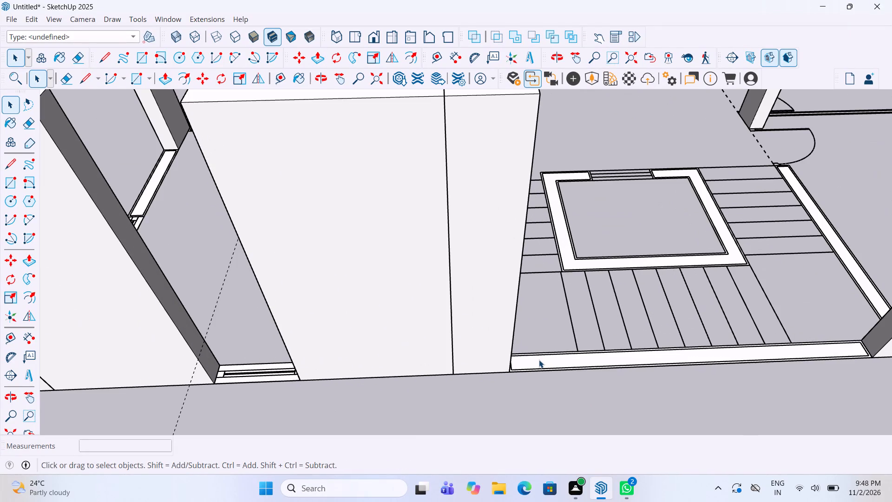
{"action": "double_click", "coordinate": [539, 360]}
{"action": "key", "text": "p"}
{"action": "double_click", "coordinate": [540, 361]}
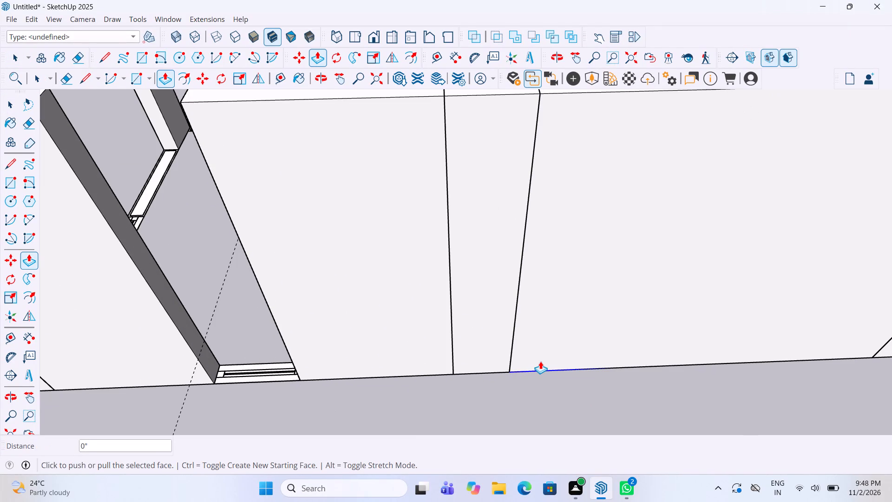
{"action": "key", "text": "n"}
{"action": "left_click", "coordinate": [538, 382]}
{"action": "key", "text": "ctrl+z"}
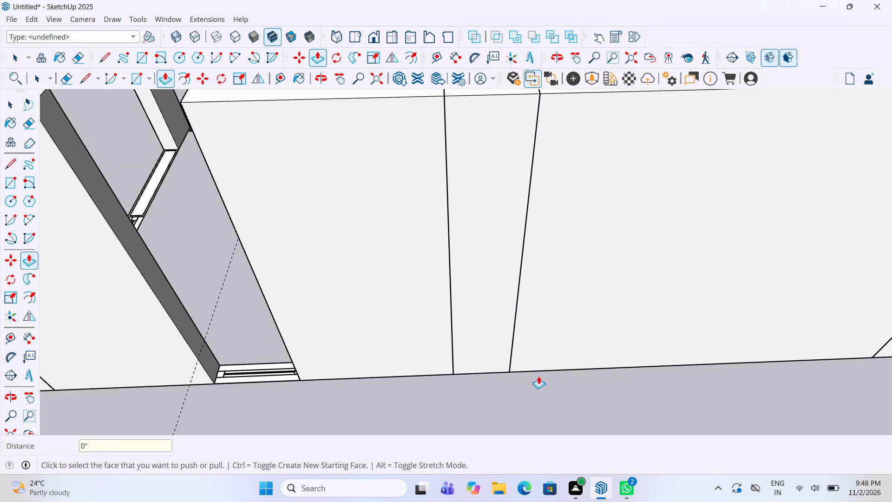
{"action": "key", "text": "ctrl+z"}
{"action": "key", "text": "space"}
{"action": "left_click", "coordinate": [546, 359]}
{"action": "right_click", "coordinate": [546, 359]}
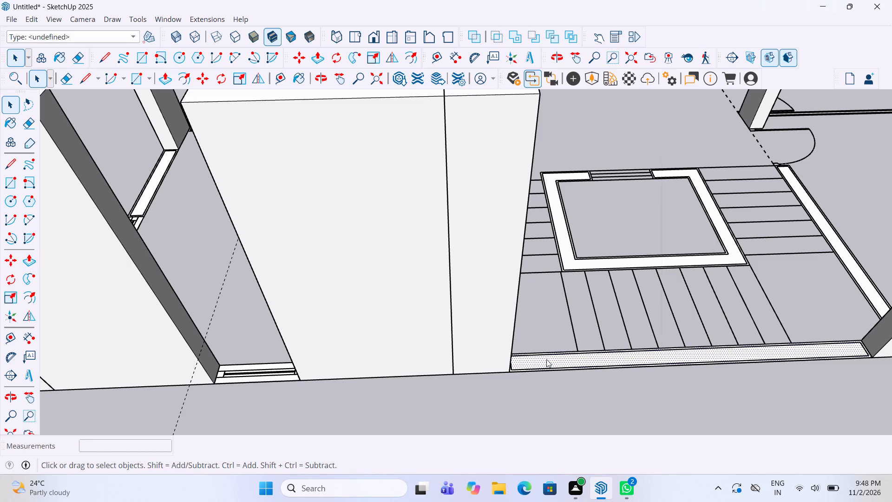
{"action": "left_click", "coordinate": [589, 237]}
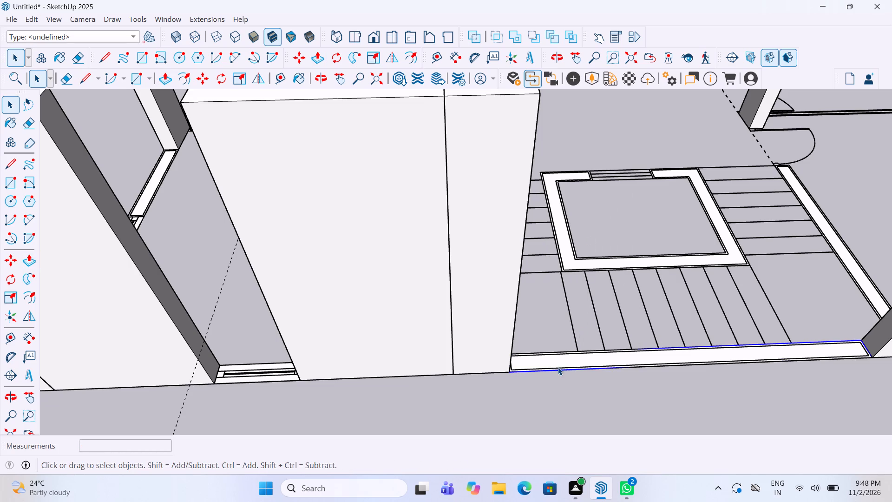
Extrude the long facade segment in front of the staircase 11' up, level with the adjoining wall.
{"action": "double_click", "coordinate": [556, 364]}
{"action": "key", "text": "p"}
{"action": "double_click", "coordinate": [557, 361]}
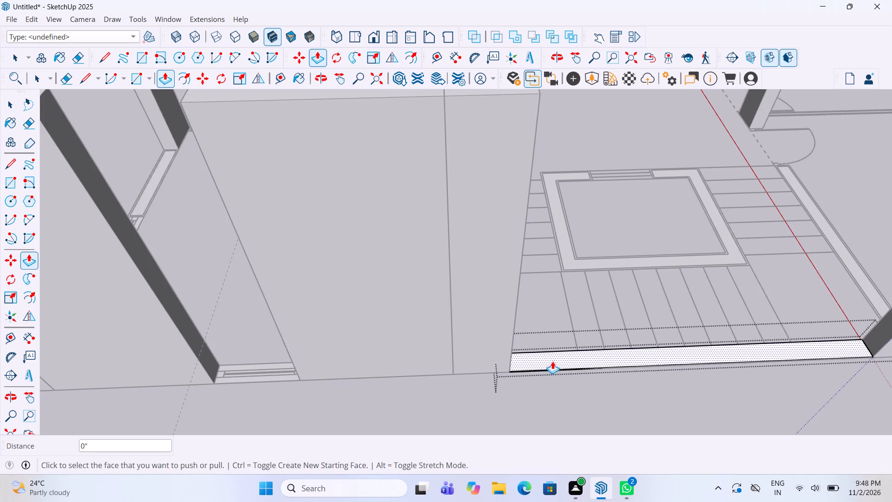
{"action": "key", "text": "ctrl+z"}
{"action": "left_click", "coordinate": [551, 358]}
{"action": "scroll", "coordinate": [553, 346], "scroll_direction": "down", "scroll_amount": 3}
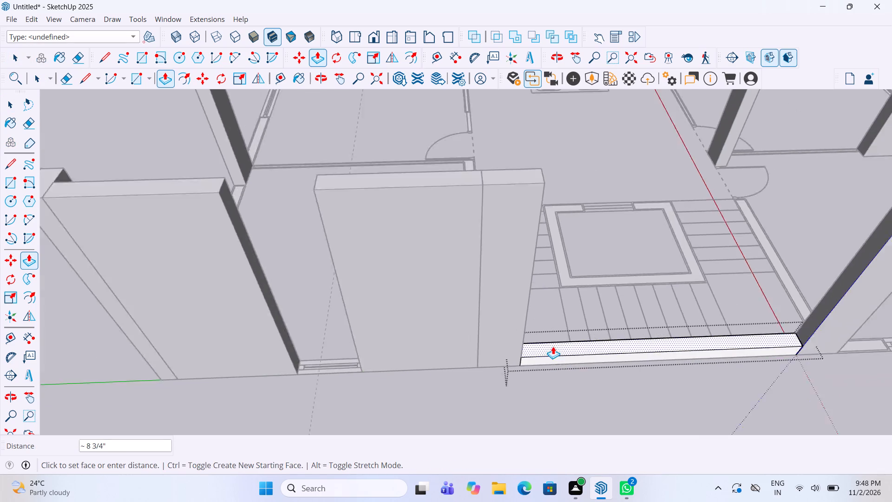
{"action": "scroll", "coordinate": [553, 346], "scroll_direction": "down", "scroll_amount": 10}
{"action": "left_click", "coordinate": [522, 291]}
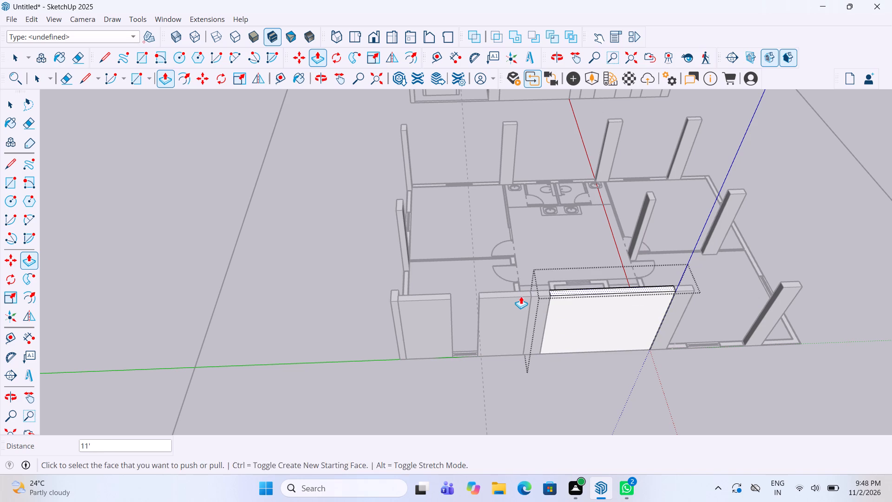
{"action": "key", "text": "space"}
{"action": "left_click", "coordinate": [501, 361]}
Extrude the short facade segment between the column past the staircase and the second window opening 11' up.
{"action": "scroll", "coordinate": [438, 321], "scroll_direction": "down", "scroll_amount": 5}
{"action": "scroll", "coordinate": [565, 323], "scroll_direction": "up", "scroll_amount": 4}
{"action": "scroll", "coordinate": [608, 334], "scroll_direction": "up", "scroll_amount": 7}
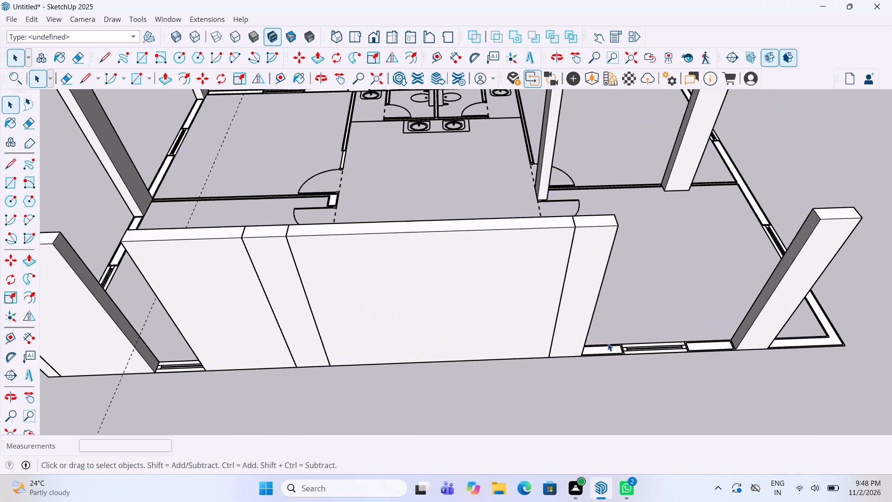
{"action": "left_click", "coordinate": [607, 348]}
{"action": "scroll", "coordinate": [607, 348], "scroll_direction": "up", "scroll_amount": 4}
{"action": "double_click", "coordinate": [607, 348]}
{"action": "key", "text": "p"}
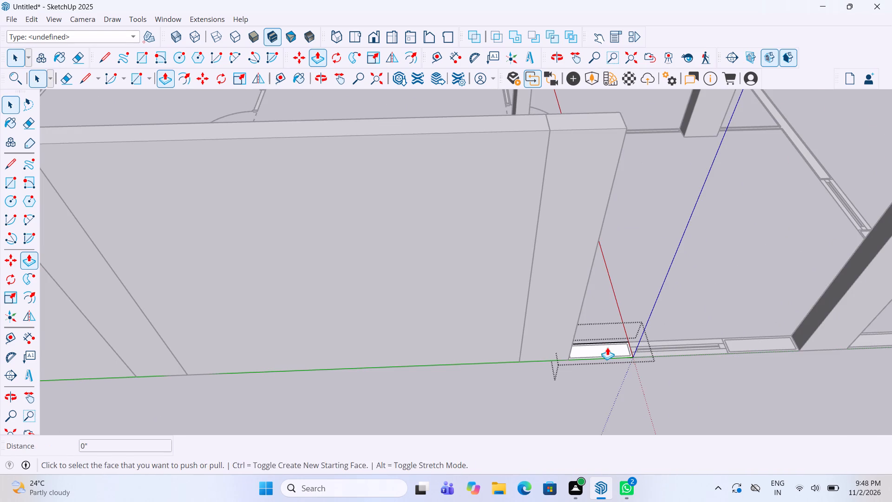
{"action": "double_click", "coordinate": [607, 347]}
{"action": "key", "text": "space"}
{"action": "left_click", "coordinate": [580, 388]}
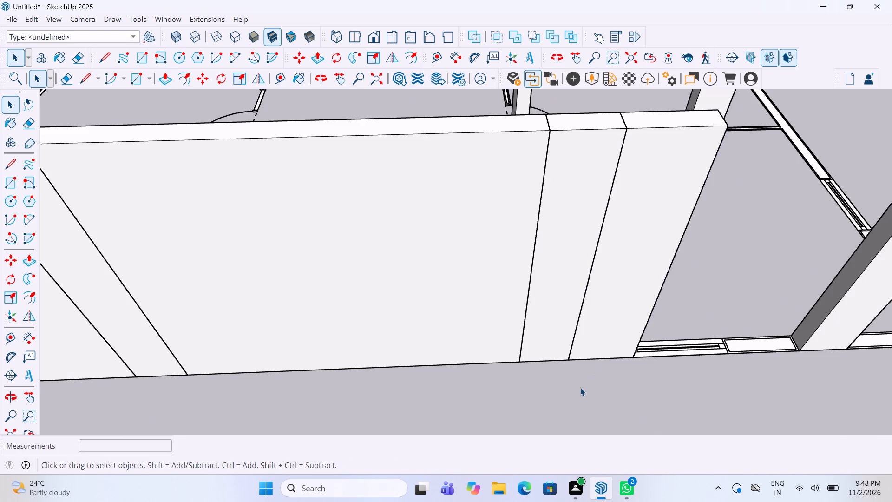
Extrude the facade segment between the second window opening and the following column 11' up.
{"action": "scroll", "coordinate": [531, 360], "scroll_direction": "down", "scroll_amount": 5}
{"action": "scroll", "coordinate": [682, 354], "scroll_direction": "up", "scroll_amount": 8}
{"action": "left_click", "coordinate": [683, 349]}
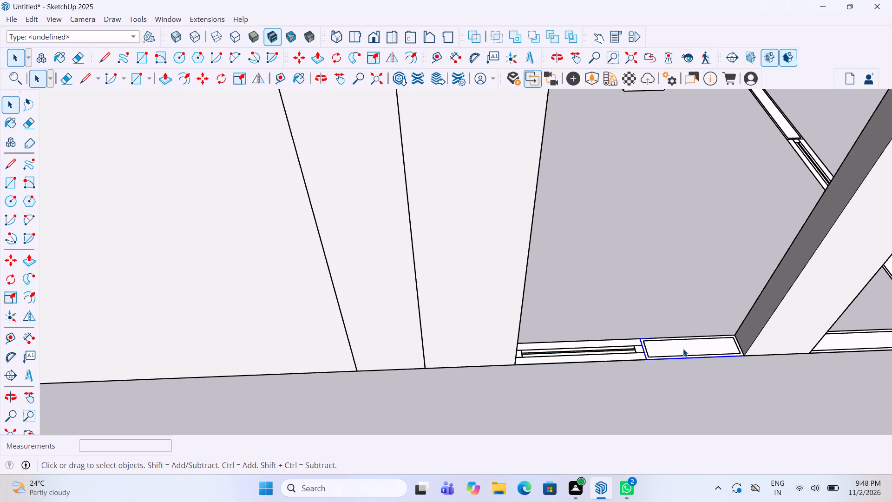
{"action": "double_click", "coordinate": [683, 349]}
{"action": "key", "text": "p"}
{"action": "double_click", "coordinate": [682, 347]}
{"action": "key", "text": "space"}
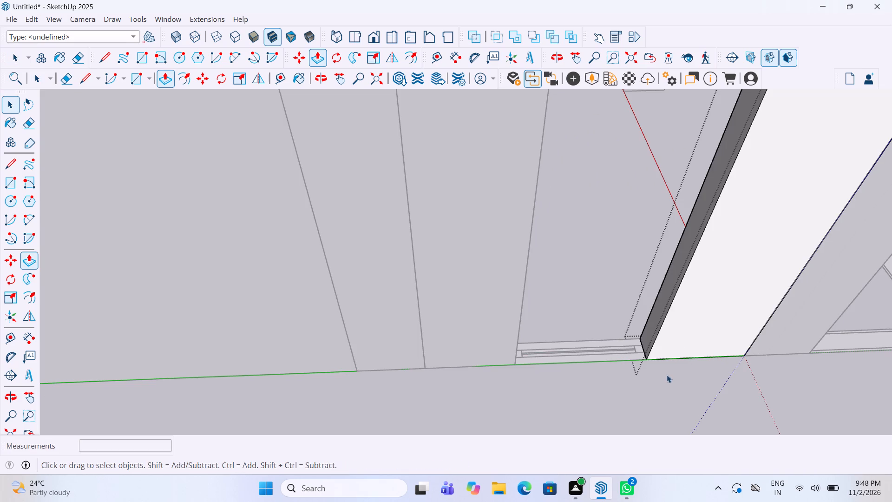
{"action": "left_click", "coordinate": [666, 375]}
Extrude the L-shaped corner wall segment at the end of the stair-side facade 11' up.
{"action": "scroll", "coordinate": [514, 373], "scroll_direction": "down", "scroll_amount": 10}
{"action": "scroll", "coordinate": [610, 357], "scroll_direction": "up", "scroll_amount": 7}
{"action": "left_click", "coordinate": [649, 360]}
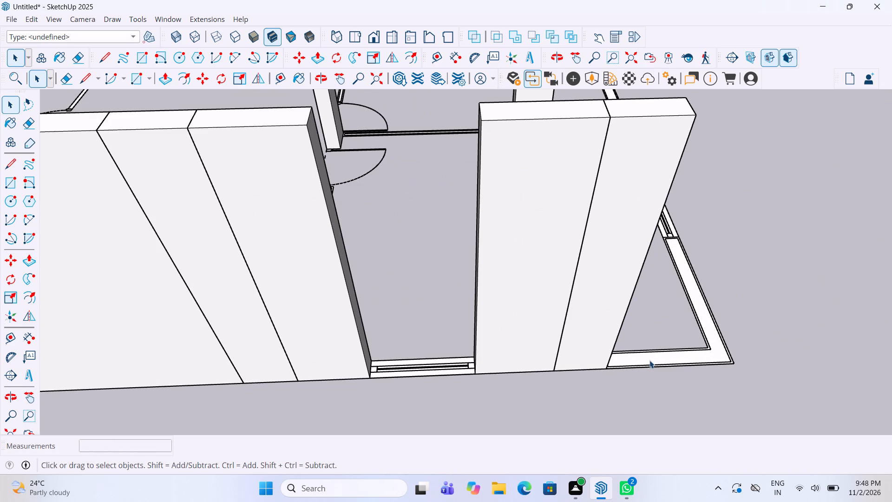
{"action": "double_click", "coordinate": [649, 360]}
{"action": "key", "text": "p"}
{"action": "double_click", "coordinate": [656, 357]}
{"action": "key", "text": "space"}
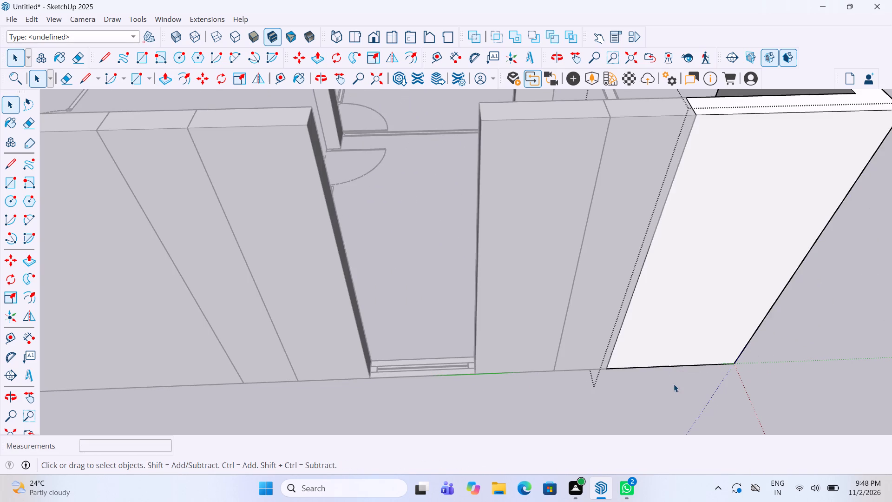
{"action": "left_click", "coordinate": [674, 384]}
On the opposite end wall, extrude the segment between the stair-side corner column and the first window opening 11' up.
{"action": "scroll", "coordinate": [674, 380], "scroll_direction": "down", "scroll_amount": 8}
{"action": "left_click", "coordinate": [761, 354]}
{"action": "scroll", "coordinate": [761, 354], "scroll_direction": "down", "scroll_amount": 5}
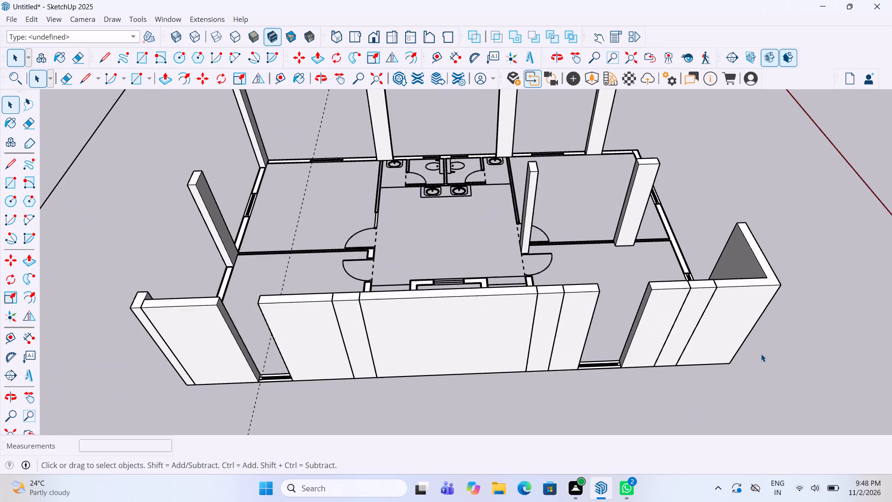
{"action": "scroll", "coordinate": [761, 354], "scroll_direction": "down", "scroll_amount": 5}
{"action": "middle_click_drag", "start_coordinate": [583, 353], "coordinate": [791, 339]}
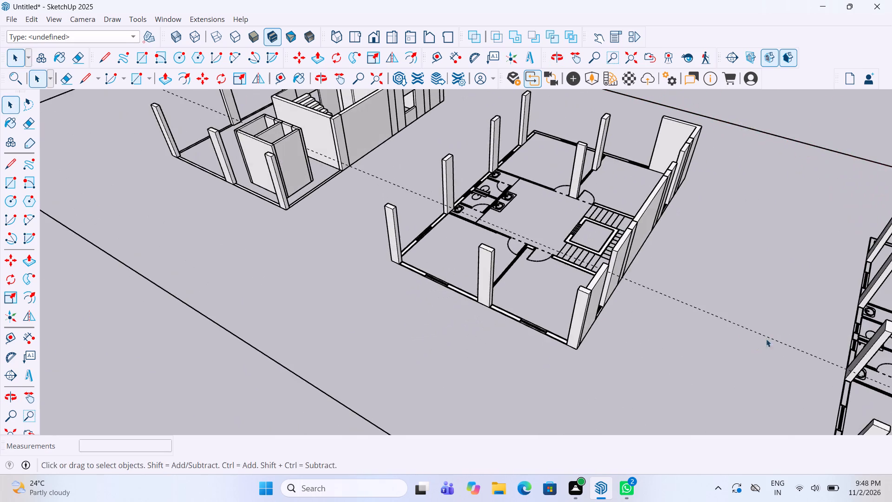
{"action": "middle_click_drag", "start_coordinate": [521, 338], "coordinate": [629, 347]}
{"action": "scroll", "coordinate": [610, 313], "scroll_direction": "up", "scroll_amount": 17}
{"action": "scroll", "coordinate": [624, 265], "scroll_direction": "up", "scroll_amount": 4}
{"action": "double_click", "coordinate": [624, 264]}
{"action": "key", "text": "p"}
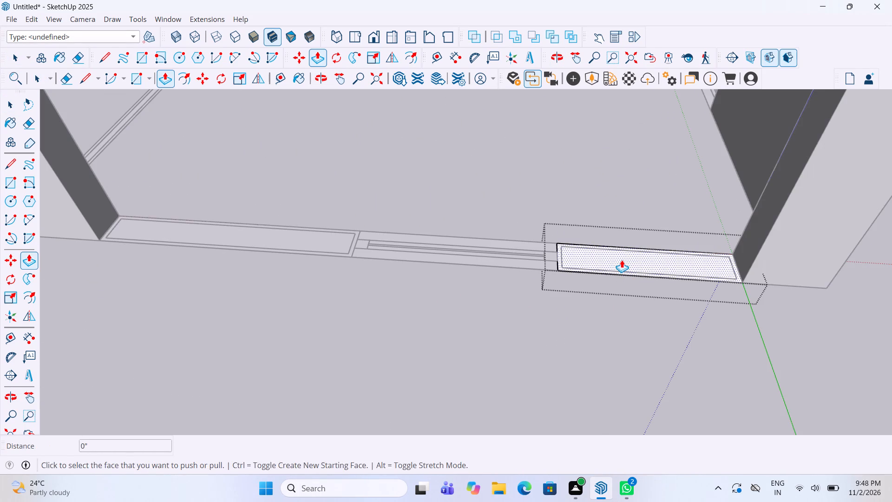
{"action": "double_click", "coordinate": [622, 260]}
{"action": "key", "text": "space"}
{"action": "left_click", "coordinate": [624, 310]}
Extrude the end-wall segment between the first window opening and the middle column 11' up.
{"action": "scroll", "coordinate": [626, 331], "scroll_direction": "down", "scroll_amount": 8}
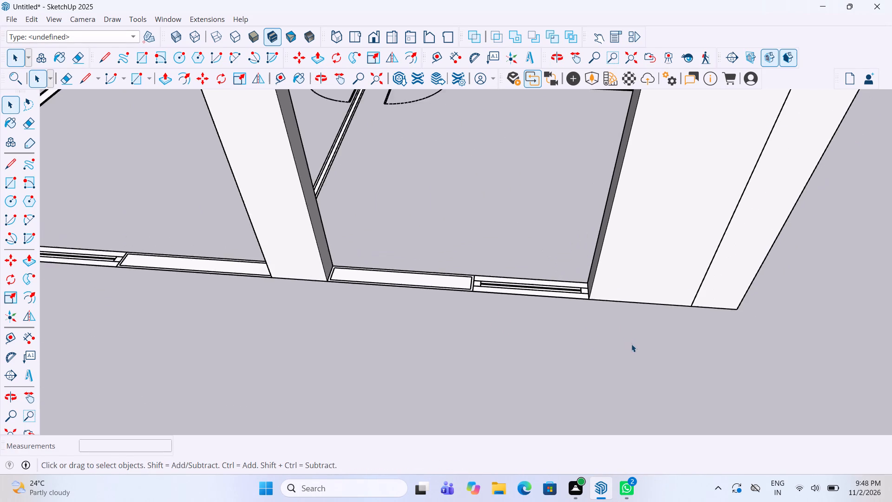
{"action": "scroll", "coordinate": [631, 344], "scroll_direction": "down", "scroll_amount": 5}
{"action": "middle_click_drag", "start_coordinate": [552, 308], "coordinate": [592, 317]}
{"action": "scroll", "coordinate": [529, 299], "scroll_direction": "up", "scroll_amount": 7}
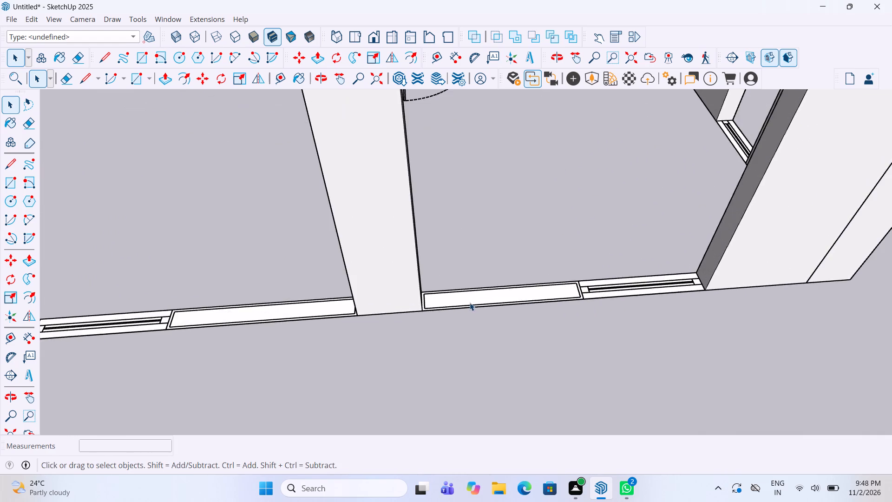
{"action": "scroll", "coordinate": [470, 303], "scroll_direction": "up", "scroll_amount": 2}
{"action": "double_click", "coordinate": [460, 301]}
{"action": "key", "text": "p"}
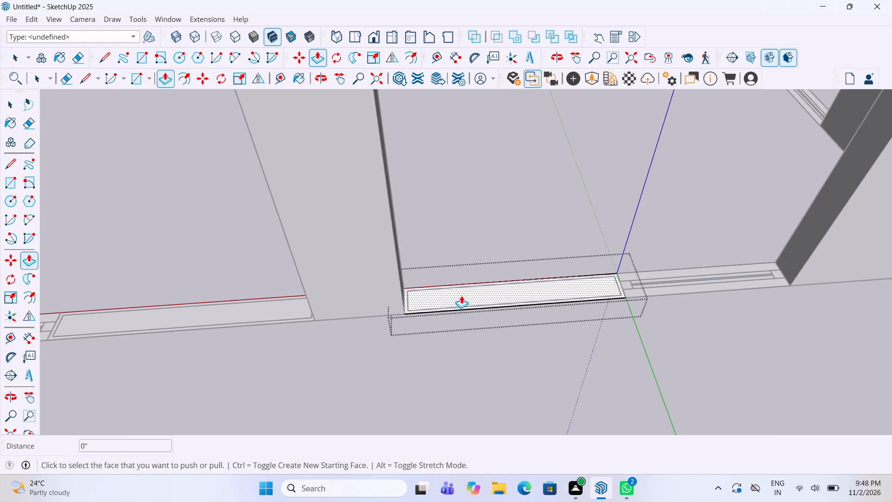
{"action": "double_click", "coordinate": [461, 296]}
{"action": "key", "text": "space"}
{"action": "left_click", "coordinate": [505, 343]}
Extrude the end-wall segment between the middle column and the second window opening 11' up.
{"action": "scroll", "coordinate": [605, 332], "scroll_direction": "down", "scroll_amount": 10}
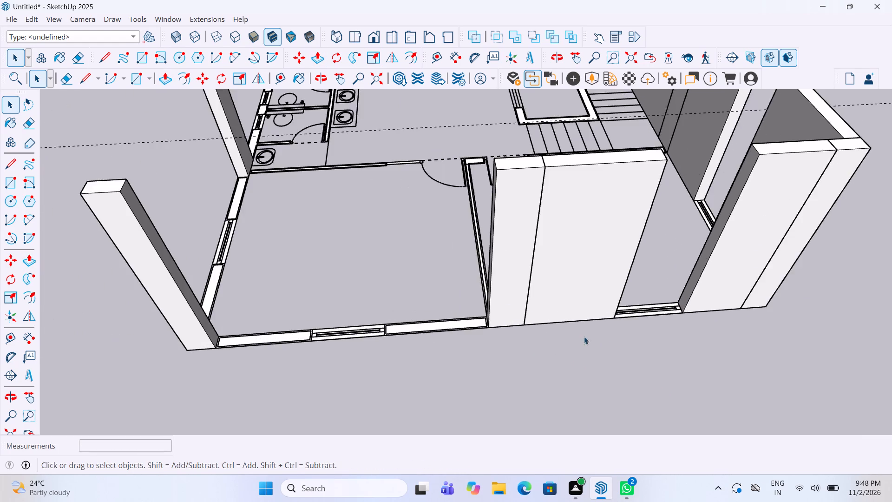
{"action": "scroll", "coordinate": [459, 328], "scroll_direction": "up", "scroll_amount": 9}
{"action": "double_click", "coordinate": [422, 323]}
{"action": "key", "text": "p"}
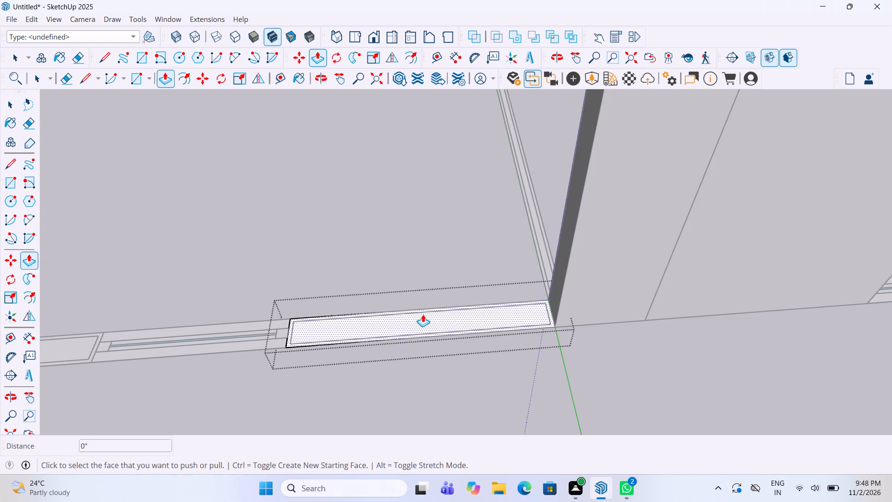
{"action": "double_click", "coordinate": [425, 321]}
{"action": "key", "text": "space"}
{"action": "left_click", "coordinate": [505, 342]}
Extrude the end-wall segment between the second window opening and the far corner column 11' up.
{"action": "scroll", "coordinate": [607, 326], "scroll_direction": "down", "scroll_amount": 8}
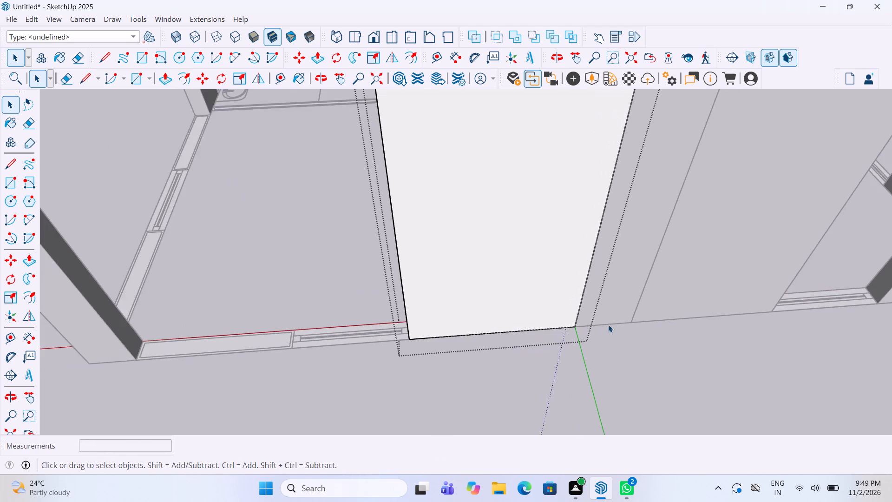
{"action": "left_click", "coordinate": [609, 351]}
{"action": "scroll", "coordinate": [367, 344], "scroll_direction": "up", "scroll_amount": 1}
{"action": "double_click", "coordinate": [287, 342]}
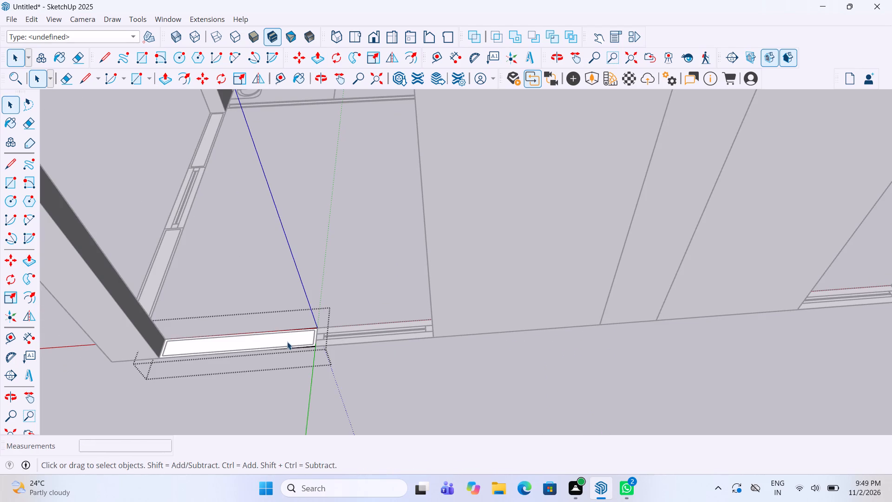
{"action": "key", "text": "p"}
{"action": "left_click", "coordinate": [282, 337]}
{"action": "left_click", "coordinate": [282, 337]}
{"action": "key", "text": "space"}
{"action": "left_click", "coordinate": [363, 368]}
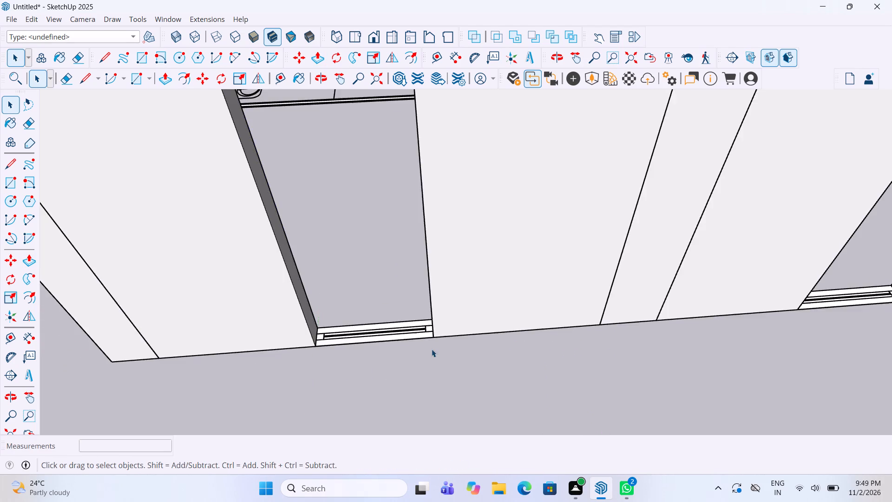
On the bathroom-side exterior wall, extrude the segment between the corner column and the bedroom window opening 11' up.
{"action": "scroll", "coordinate": [470, 340], "scroll_direction": "down", "scroll_amount": 4}
{"action": "middle_click_drag", "start_coordinate": [274, 340], "coordinate": [516, 314]}
{"action": "scroll", "coordinate": [570, 265], "scroll_direction": "down", "scroll_amount": 4}
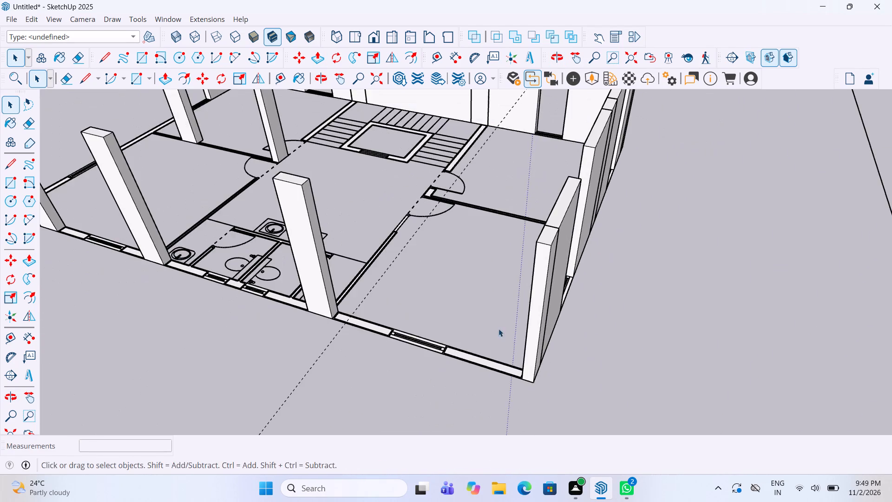
{"action": "middle_click_drag", "start_coordinate": [426, 349], "coordinate": [531, 367]}
{"action": "scroll", "coordinate": [533, 363], "scroll_direction": "up", "scroll_amount": 8}
{"action": "double_click", "coordinate": [568, 342]}
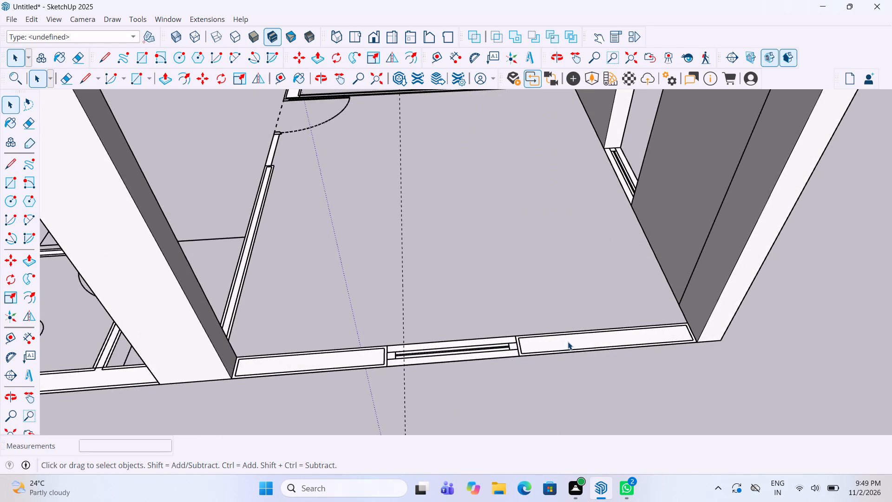
{"action": "key", "text": "p"}
{"action": "double_click", "coordinate": [567, 342]}
{"action": "key", "text": "space"}
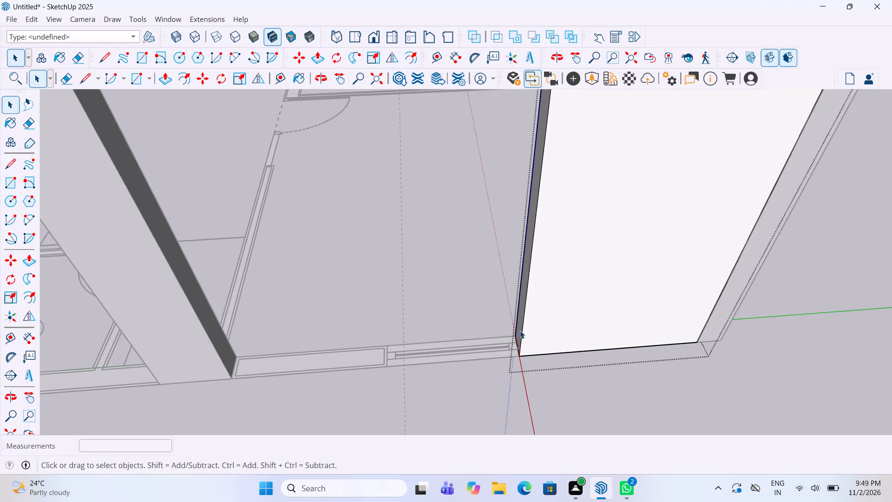
{"action": "left_click", "coordinate": [490, 310]}
Extrude the bathroom-side wall segment between the bedroom window opening and the column beside the bathrooms 11' up.
{"action": "double_click", "coordinate": [367, 356]}
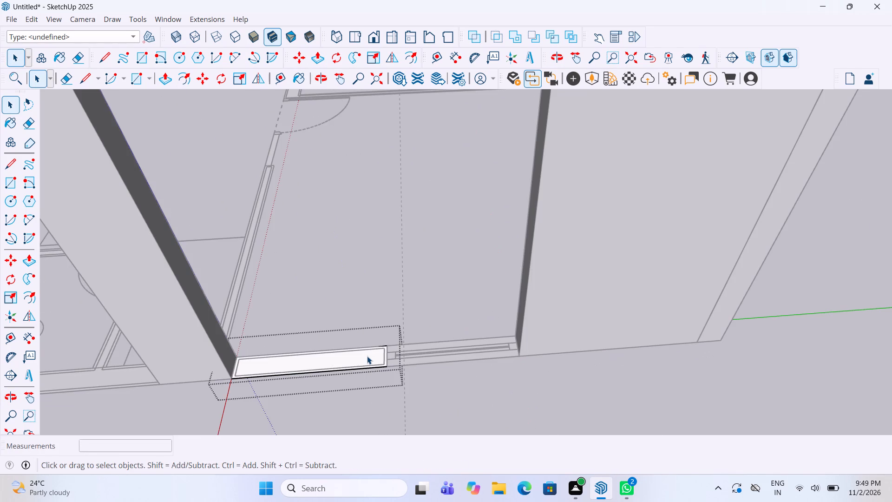
{"action": "key", "text": "p"}
{"action": "double_click", "coordinate": [359, 356]}
{"action": "key", "text": "space"}
{"action": "left_click", "coordinate": [432, 310]}
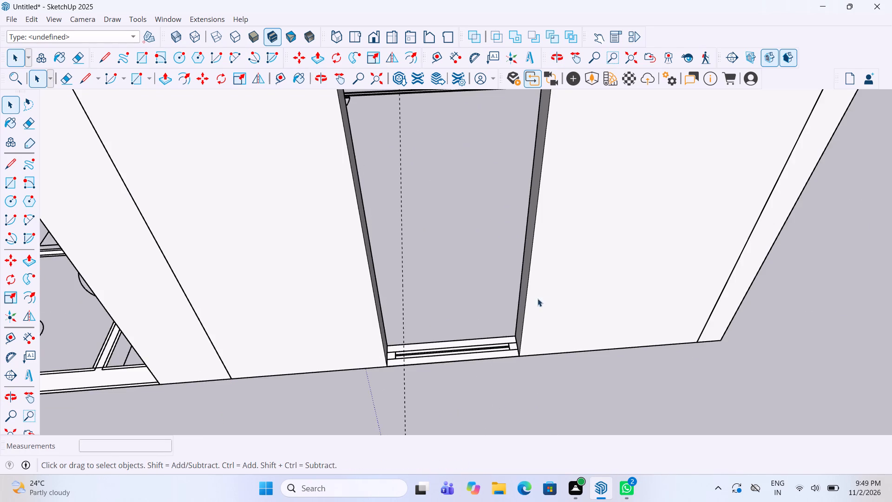
Extrude the exterior wall segment between the column and the first bathroom window opening 11' up.
{"action": "scroll", "coordinate": [551, 312], "scroll_direction": "down", "scroll_amount": 10}
{"action": "scroll", "coordinate": [389, 323], "scroll_direction": "up", "scroll_amount": 12}
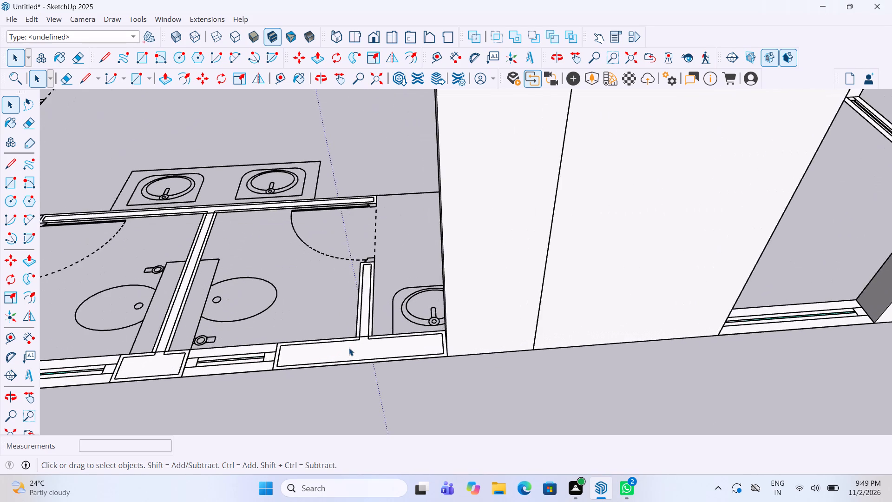
{"action": "double_click", "coordinate": [349, 349]}
{"action": "key", "text": "p"}
{"action": "double_click", "coordinate": [349, 347]}
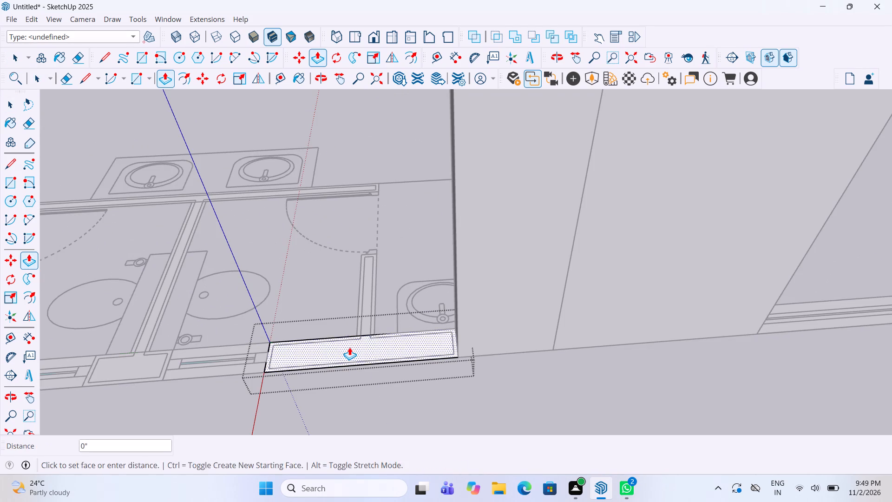
{"action": "key", "text": "space"}
{"action": "left_click", "coordinate": [466, 372]}
{"action": "scroll", "coordinate": [558, 337], "scroll_direction": "down", "scroll_amount": 7}
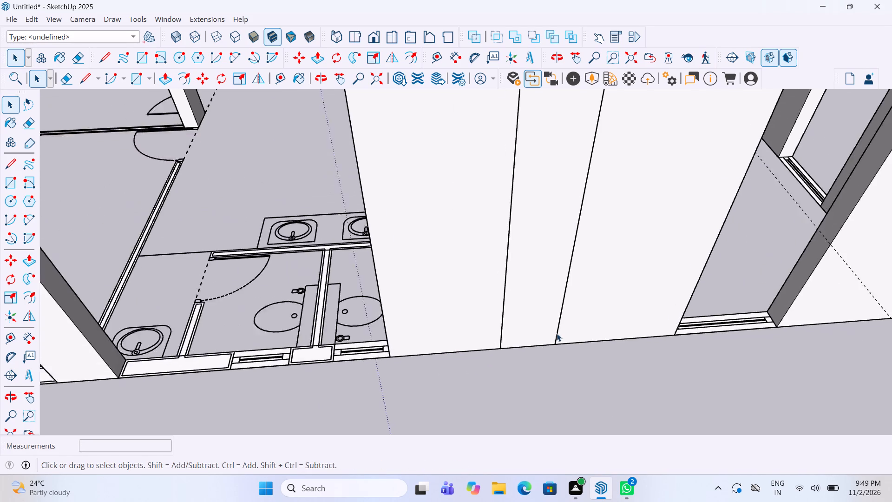
Extrude the exterior wall segment between the two bathroom window openings 11' up.
{"action": "scroll", "coordinate": [557, 333], "scroll_direction": "down", "scroll_amount": 3}
{"action": "scroll", "coordinate": [435, 354], "scroll_direction": "up", "scroll_amount": 3}
{"action": "scroll", "coordinate": [374, 350], "scroll_direction": "up", "scroll_amount": 4}
{"action": "double_click", "coordinate": [372, 346]}
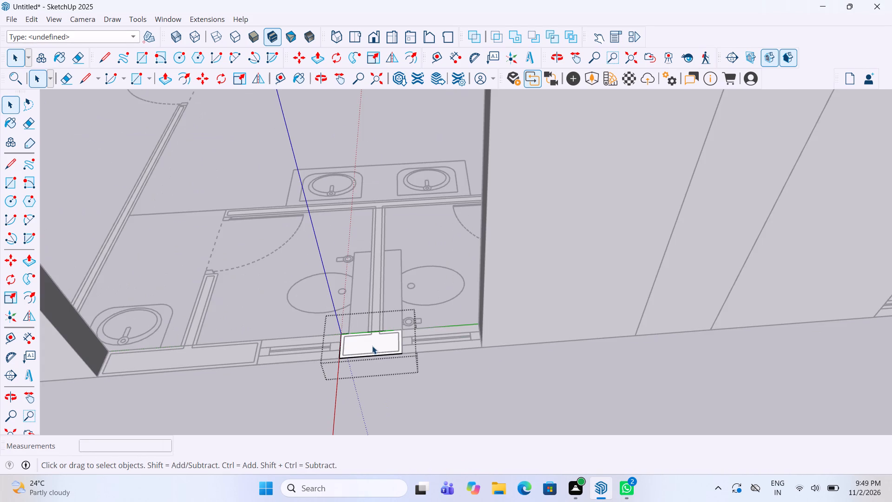
{"action": "key", "text": "p"}
{"action": "double_click", "coordinate": [371, 339]}
{"action": "key", "text": "space"}
{"action": "left_click", "coordinate": [418, 358]}
Extrude the exterior wall segment between the second bathroom window opening and the next column 11' up.
{"action": "scroll", "coordinate": [466, 346], "scroll_direction": "down", "scroll_amount": 5}
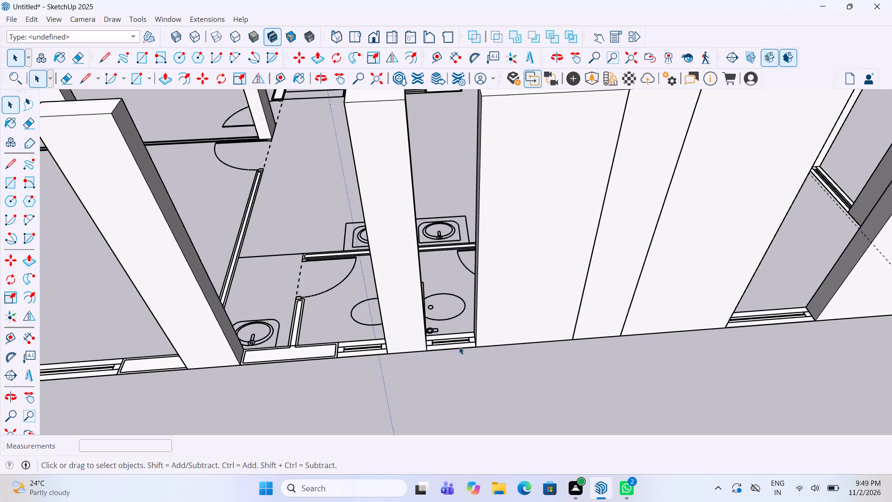
{"action": "scroll", "coordinate": [332, 362], "scroll_direction": "up", "scroll_amount": 2}
{"action": "left_click", "coordinate": [305, 356]}
{"action": "double_click", "coordinate": [303, 349]}
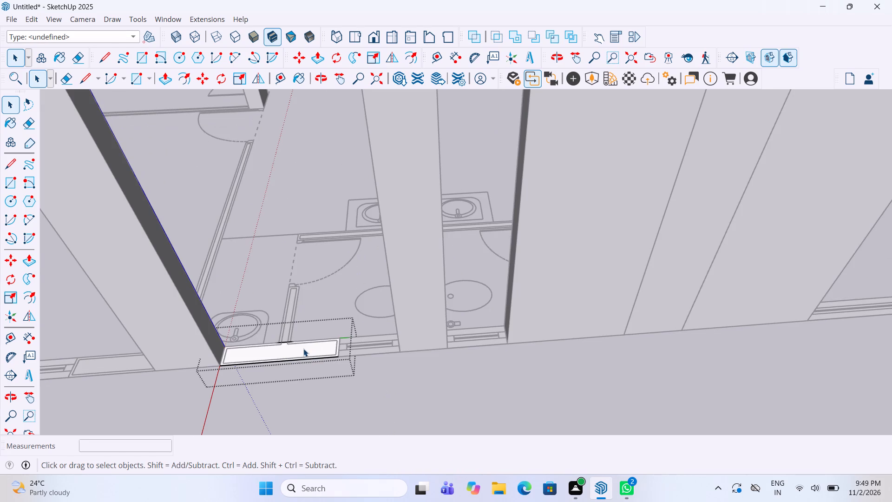
{"action": "key", "text": "p"}
{"action": "double_click", "coordinate": [302, 346]}
{"action": "key", "text": "space"}
{"action": "left_click", "coordinate": [408, 369]}
Extrude the bathroom-side wall segment between that column and the far bedroom's window opening 11' up.
{"action": "scroll", "coordinate": [429, 357], "scroll_direction": "down", "scroll_amount": 3}
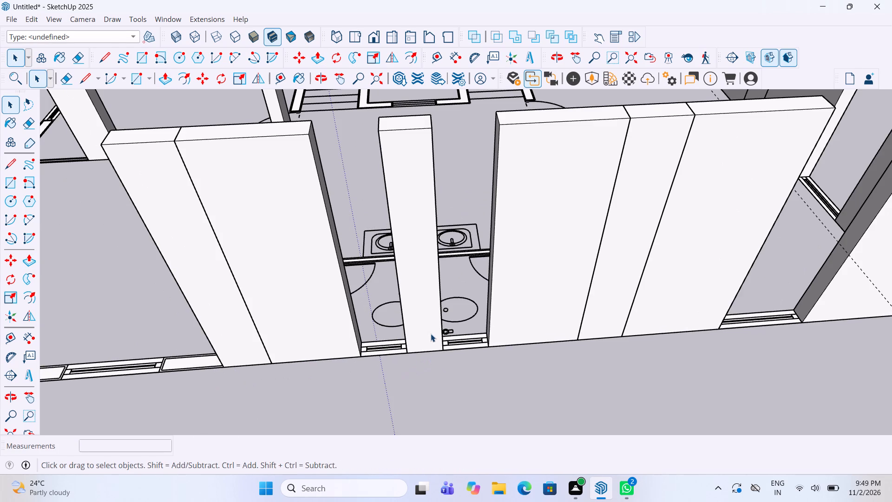
{"action": "scroll", "coordinate": [422, 334], "scroll_direction": "down", "scroll_amount": 9}
{"action": "scroll", "coordinate": [330, 340], "scroll_direction": "up", "scroll_amount": 11}
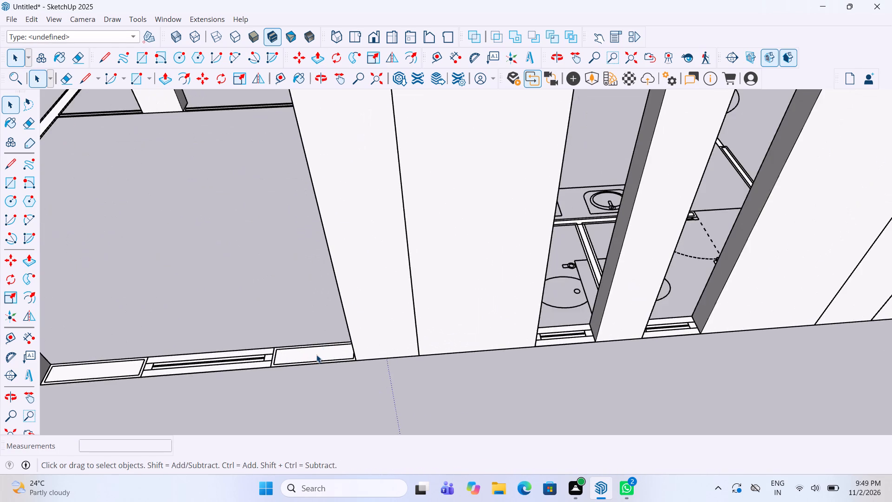
{"action": "double_click", "coordinate": [316, 355]}
{"action": "scroll", "coordinate": [316, 355], "scroll_direction": "up", "scroll_amount": 2}
{"action": "key", "text": "p"}
{"action": "double_click", "coordinate": [315, 350]}
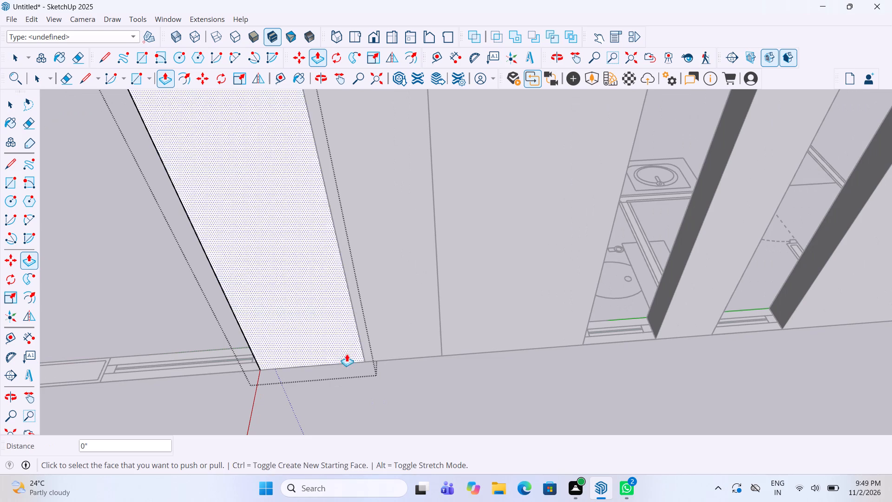
{"action": "key", "text": "space"}
{"action": "left_click", "coordinate": [387, 364]}
Extrude the bathroom-side wall segment between the far bedroom's window opening and the next column 11' up.
{"action": "scroll", "coordinate": [506, 325], "scroll_direction": "down", "scroll_amount": 6}
{"action": "scroll", "coordinate": [291, 362], "scroll_direction": "up", "scroll_amount": 5}
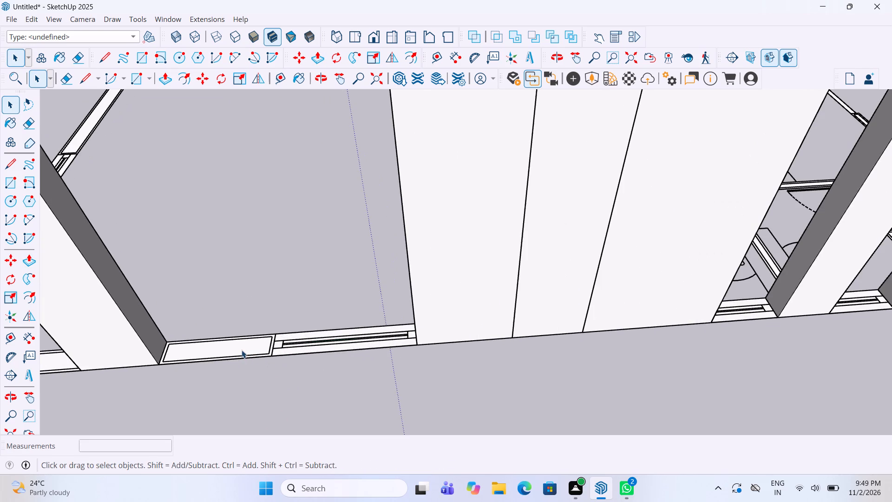
{"action": "double_click", "coordinate": [242, 350]}
{"action": "key", "text": "p"}
{"action": "left_click", "coordinate": [238, 347]}
{"action": "left_click", "coordinate": [238, 347]}
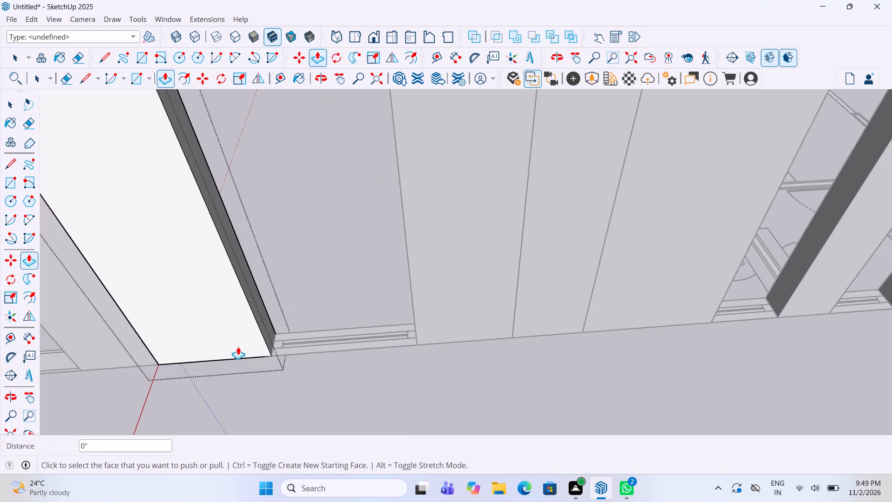
{"action": "key", "text": "space"}
{"action": "left_click", "coordinate": [326, 359]}
Extrude the far end-wall segment running from the building corner to its first window opening 11' up.
{"action": "scroll", "coordinate": [494, 312], "scroll_direction": "down", "scroll_amount": 10}
{"action": "scroll", "coordinate": [294, 339], "scroll_direction": "up", "scroll_amount": 4}
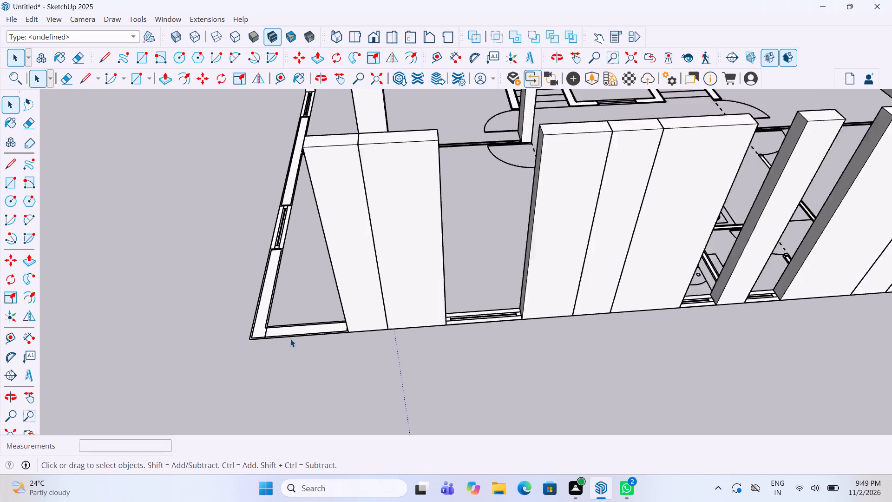
{"action": "scroll", "coordinate": [264, 330], "scroll_direction": "up", "scroll_amount": 9}
{"action": "double_click", "coordinate": [256, 330]}
{"action": "key", "text": "p"}
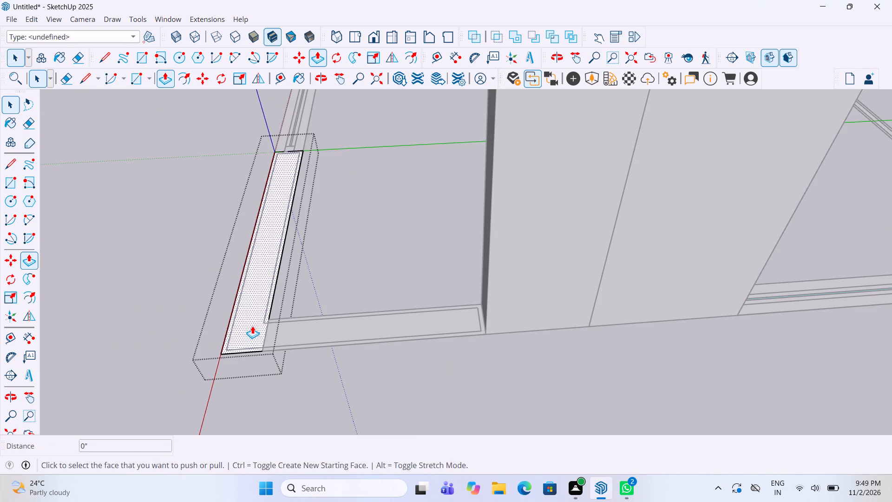
{"action": "left_click", "coordinate": [252, 326]}
{"action": "left_click", "coordinate": [252, 326]}
{"action": "key", "text": "space"}
{"action": "left_click", "coordinate": [282, 362]}
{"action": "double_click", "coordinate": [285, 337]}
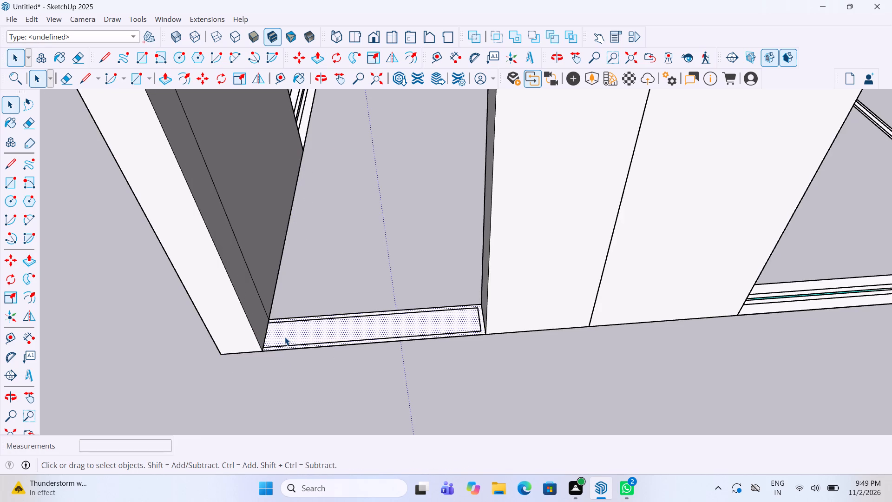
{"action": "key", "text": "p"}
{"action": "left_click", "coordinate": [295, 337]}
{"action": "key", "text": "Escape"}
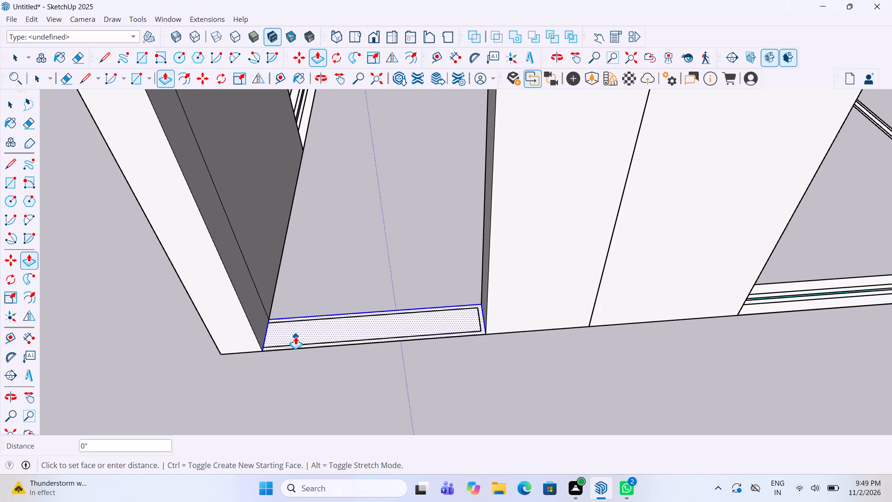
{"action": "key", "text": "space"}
Group the loose wall face between the building corner and the nearest bathroom-side column, and extrude it 11' up.
{"action": "left_click", "coordinate": [302, 330]}
{"action": "right_click", "coordinate": [302, 330]}
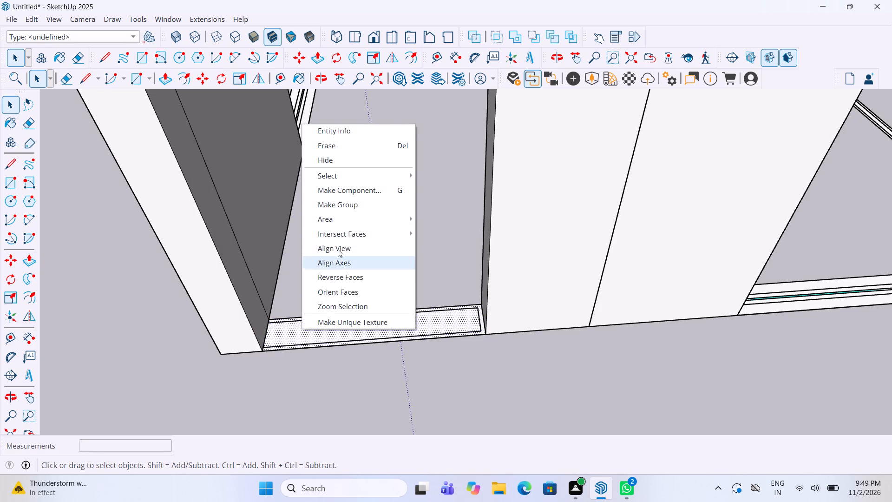
{"action": "left_click", "coordinate": [350, 209]}
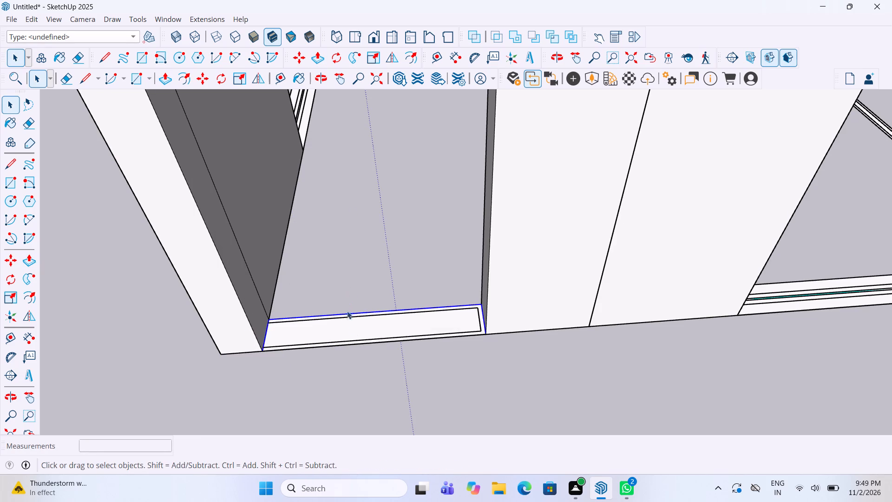
{"action": "triple_click", "coordinate": [354, 334]}
{"action": "key", "text": "p"}
{"action": "double_click", "coordinate": [351, 326]}
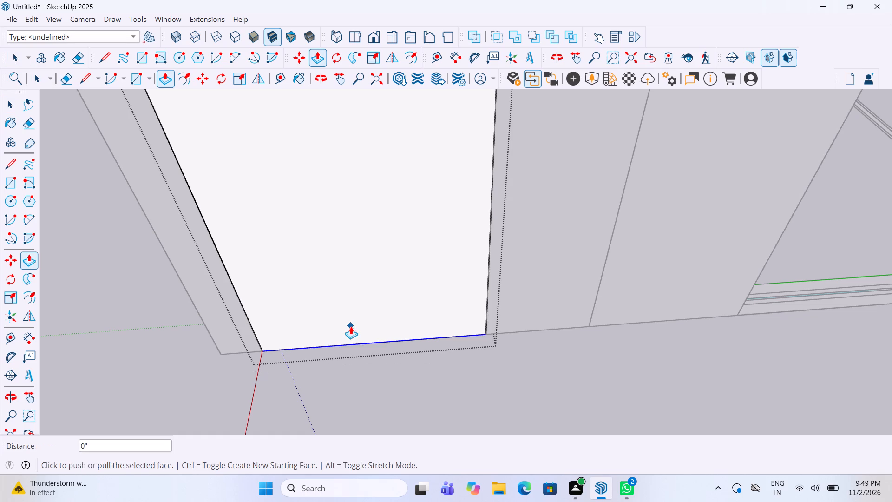
{"action": "key", "text": "space"}
{"action": "left_click", "coordinate": [367, 357]}
Extrude the long end-wall segment between the two bedroom window openings 11' up.
{"action": "scroll", "coordinate": [366, 360], "scroll_direction": "down", "scroll_amount": 10}
{"action": "middle_click_drag", "start_coordinate": [275, 311], "coordinate": [298, 314]}
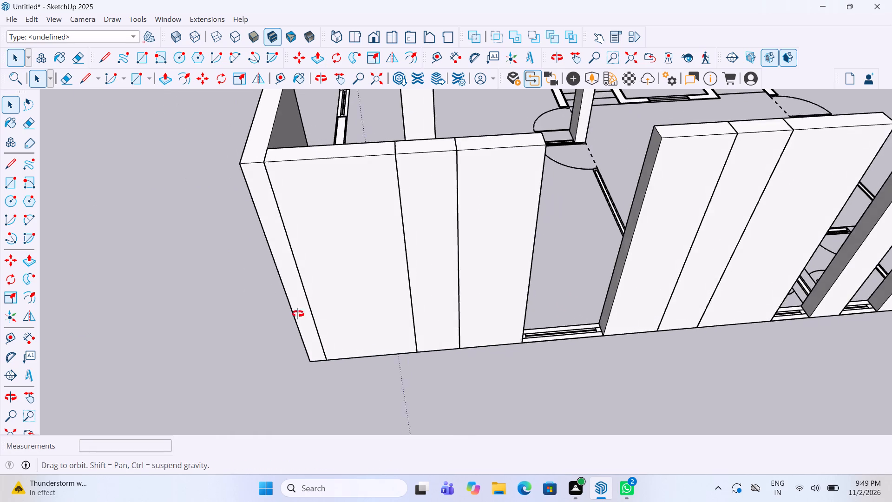
{"action": "middle_click_drag", "start_coordinate": [298, 314], "coordinate": [551, 319]}
{"action": "scroll", "coordinate": [541, 316], "scroll_direction": "down", "scroll_amount": 5}
{"action": "scroll", "coordinate": [389, 336], "scroll_direction": "up", "scroll_amount": 5}
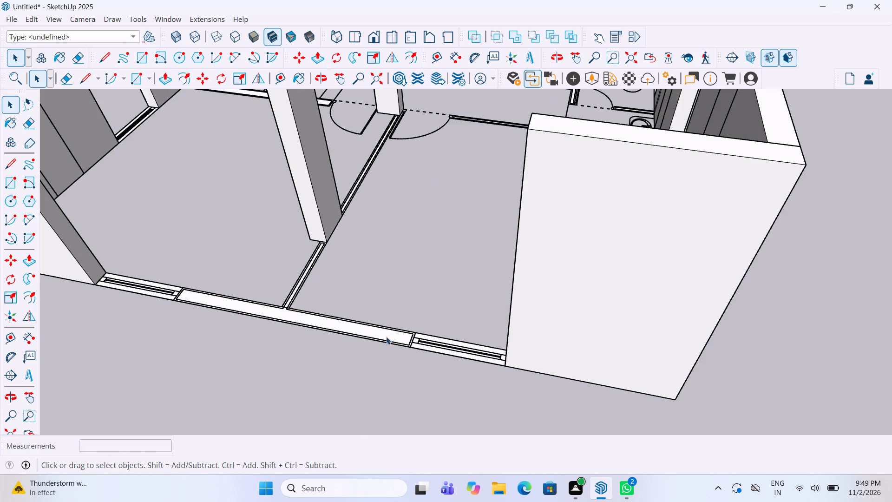
{"action": "scroll", "coordinate": [386, 337], "scroll_direction": "up", "scroll_amount": 4}
{"action": "left_click", "coordinate": [352, 329]}
{"action": "double_click", "coordinate": [352, 324]}
{"action": "key", "text": "p"}
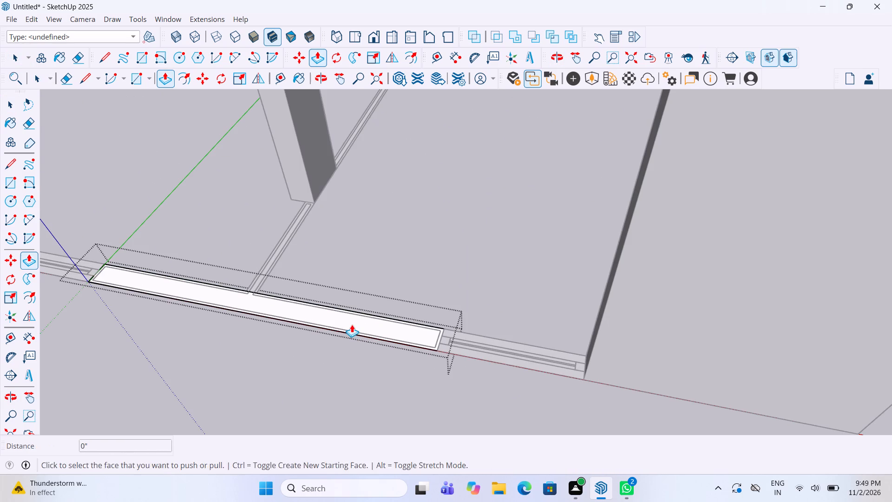
{"action": "double_click", "coordinate": [352, 324]}
{"action": "key", "text": "space"}
{"action": "left_click", "coordinate": [350, 352]}
Extrude the interior partition between the two bedrooms 11' up from the end wall to the first interior column.
{"action": "scroll", "coordinate": [350, 351], "scroll_direction": "down", "scroll_amount": 8}
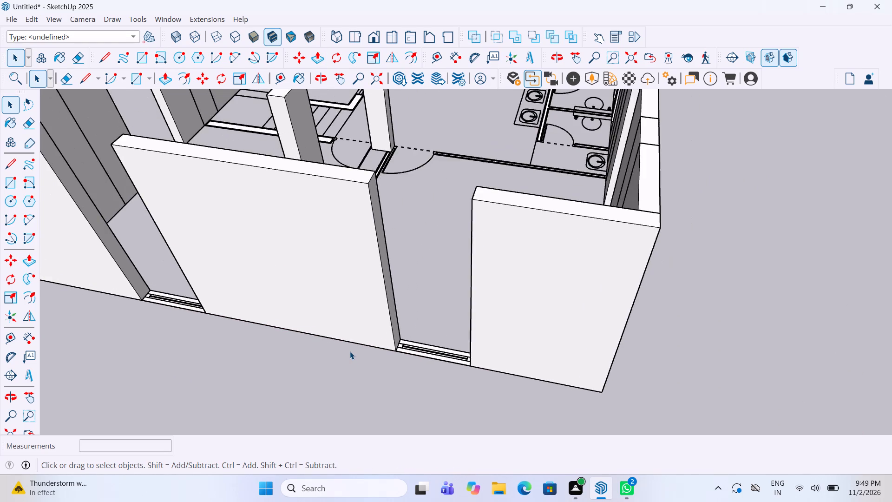
{"action": "middle_click_drag", "start_coordinate": [385, 353], "coordinate": [421, 351]}
{"action": "scroll", "coordinate": [422, 334], "scroll_direction": "down", "scroll_amount": 5}
{"action": "middle_click_drag", "start_coordinate": [334, 278], "coordinate": [460, 344]}
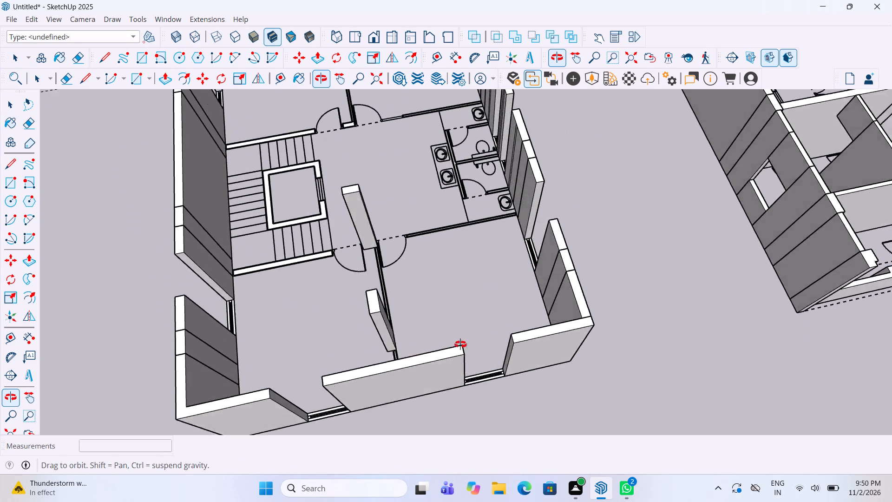
{"action": "middle_click_drag", "start_coordinate": [460, 344], "coordinate": [665, 308]}
{"action": "scroll", "coordinate": [611, 314], "scroll_direction": "up", "scroll_amount": 5}
{"action": "scroll", "coordinate": [563, 341], "scroll_direction": "up", "scroll_amount": 10}
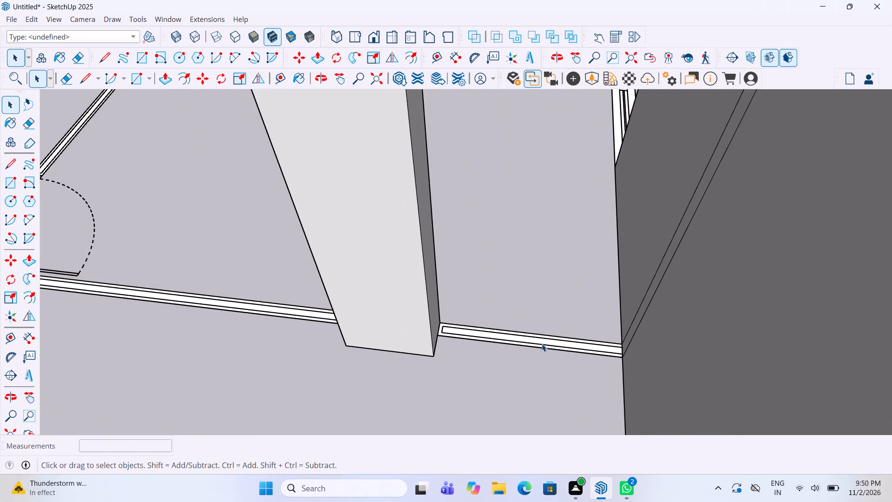
{"action": "double_click", "coordinate": [537, 339]}
{"action": "key", "text": "p"}
{"action": "double_click", "coordinate": [537, 339]}
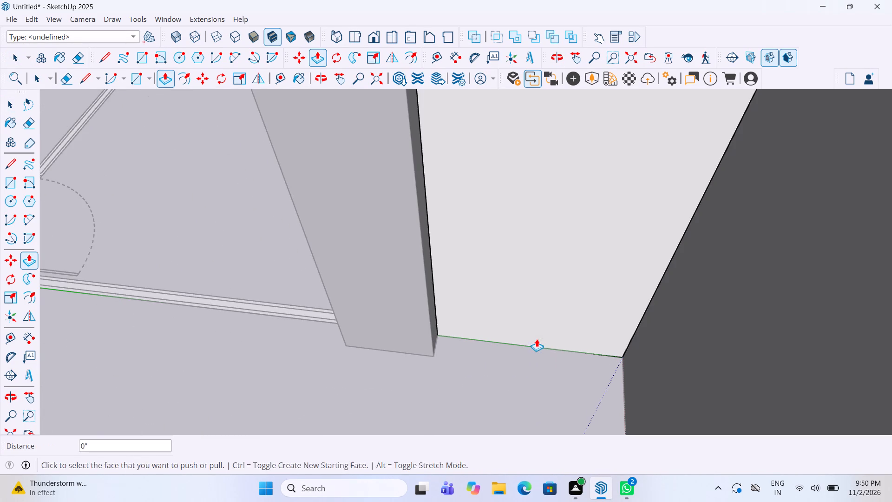
{"action": "key", "text": "space"}
{"action": "left_click", "coordinate": [540, 362]}
Extrude the bedroom partition segment between the two interior columns 11' up.
{"action": "scroll", "coordinate": [540, 361], "scroll_direction": "down", "scroll_amount": 12}
{"action": "scroll", "coordinate": [441, 345], "scroll_direction": "up", "scroll_amount": 8}
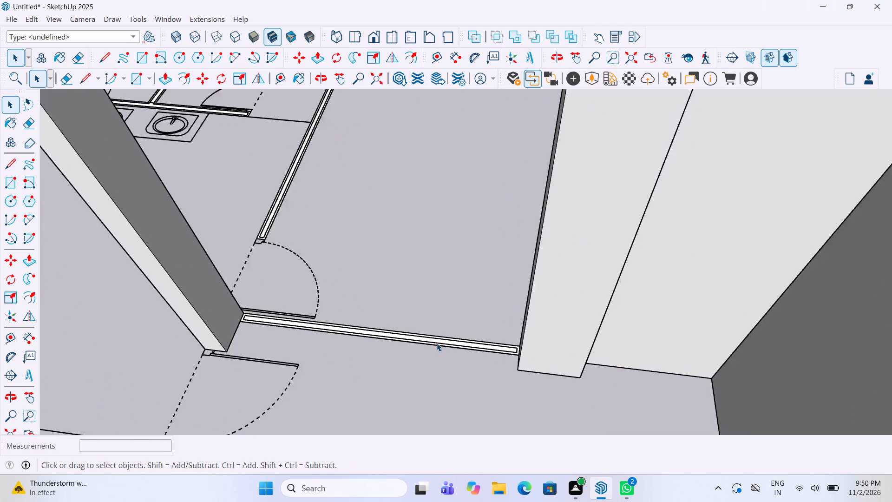
{"action": "scroll", "coordinate": [434, 339], "scroll_direction": "up", "scroll_amount": 3}
{"action": "left_click", "coordinate": [433, 342]}
{"action": "double_click", "coordinate": [433, 339]}
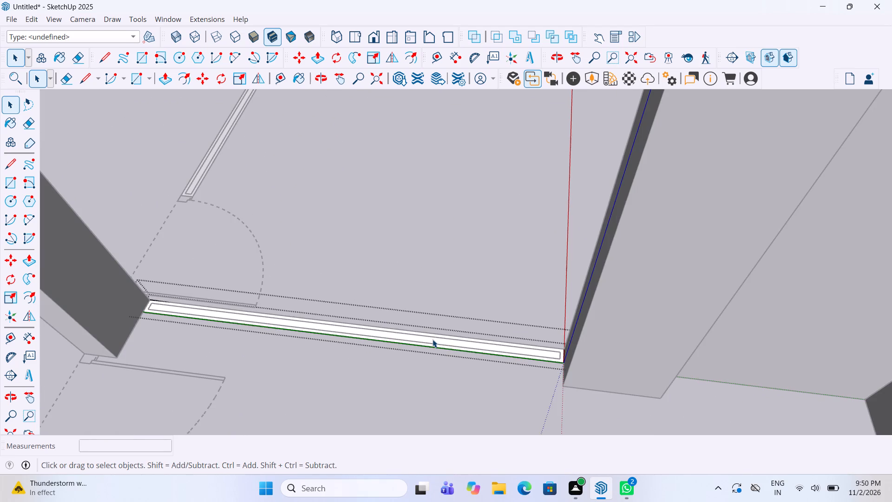
{"action": "key", "text": "p"}
{"action": "double_click", "coordinate": [433, 339]}
{"action": "key", "text": "space"}
{"action": "left_click", "coordinate": [432, 368]}
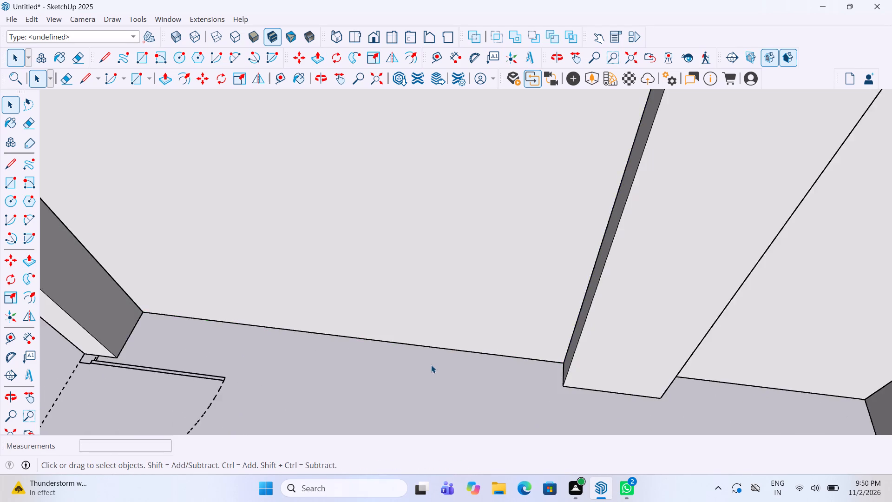
Extrude the short bathroom partition between the corner washbasin and the toilet 11' up.
{"action": "scroll", "coordinate": [431, 365], "scroll_direction": "down", "scroll_amount": 17}
{"action": "middle_click_drag", "start_coordinate": [309, 343], "coordinate": [413, 344]}
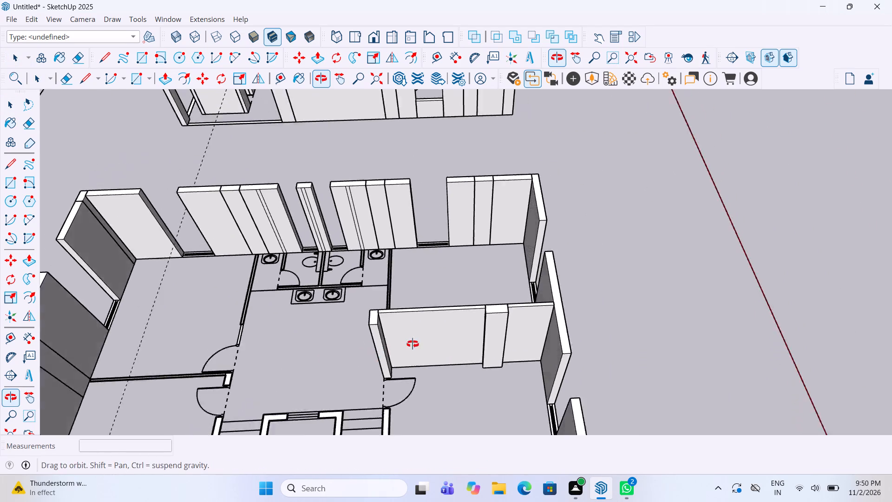
{"action": "middle_click_drag", "start_coordinate": [413, 344], "coordinate": [544, 343]}
{"action": "scroll", "coordinate": [456, 354], "scroll_direction": "up", "scroll_amount": 3}
{"action": "scroll", "coordinate": [385, 330], "scroll_direction": "up", "scroll_amount": 11}
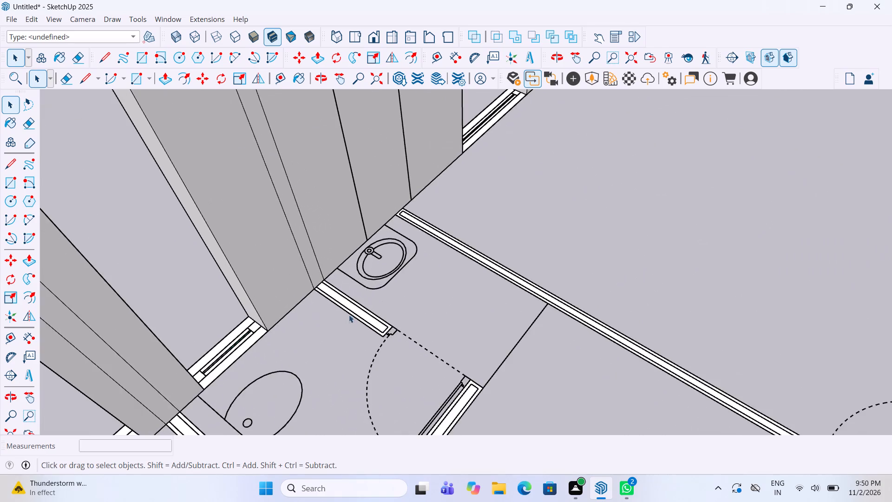
{"action": "scroll", "coordinate": [355, 310], "scroll_direction": "up", "scroll_amount": 8}
{"action": "double_click", "coordinate": [355, 310]}
{"action": "key", "text": "p"}
{"action": "double_click", "coordinate": [355, 309]}
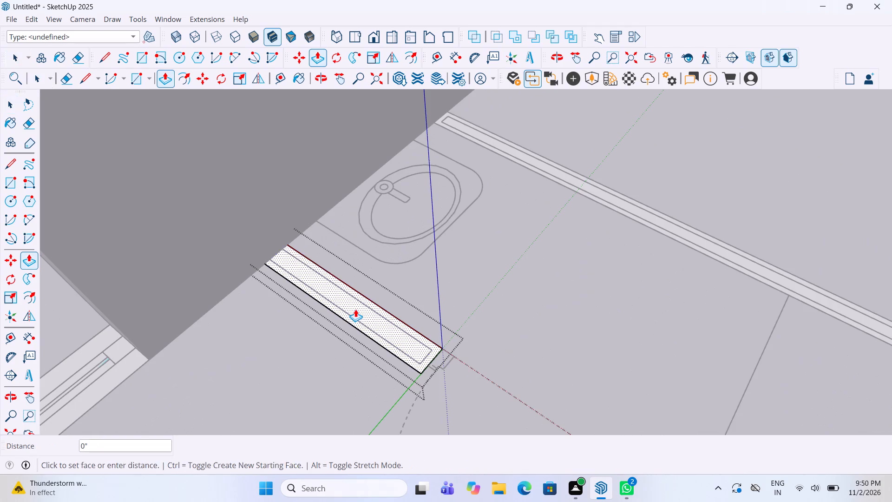
{"action": "key", "text": "space"}
{"action": "left_click", "coordinate": [470, 312]}
Extrude the partition between the two toilets 11' up.
{"action": "scroll", "coordinate": [496, 263], "scroll_direction": "down", "scroll_amount": 18}
{"action": "scroll", "coordinate": [456, 330], "scroll_direction": "up", "scroll_amount": 10}
{"action": "left_click", "coordinate": [455, 345]}
{"action": "left_click", "coordinate": [455, 345]}
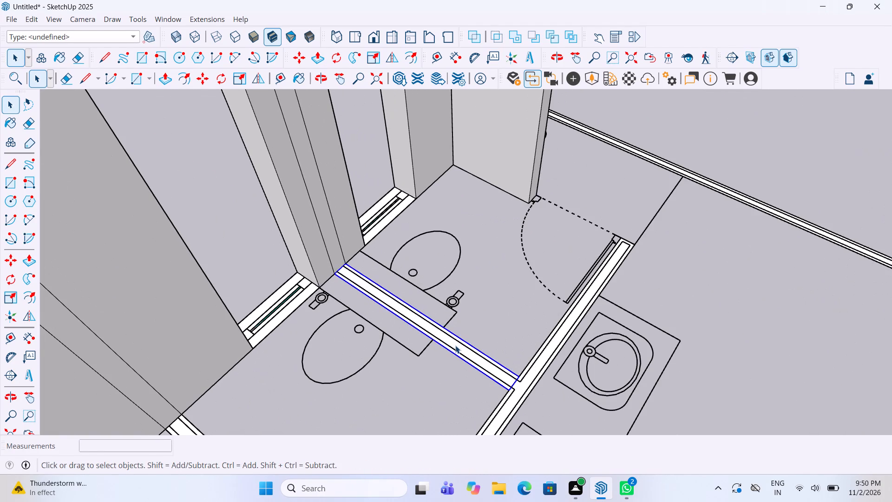
{"action": "key", "text": "p"}
{"action": "double_click", "coordinate": [454, 341]}
{"action": "key", "text": "space"}
{"action": "left_click", "coordinate": [429, 364]}
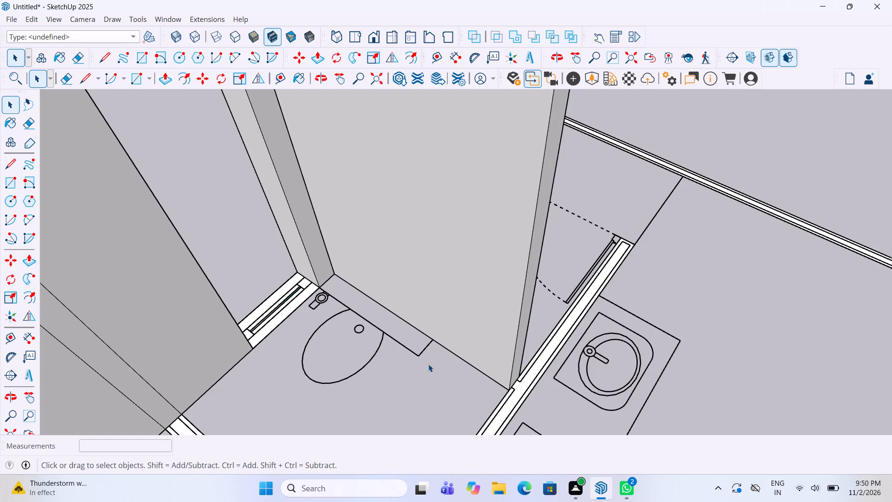
Extrude the wall separating the toilets from the two outer washbasins 11' up.
{"action": "double_click", "coordinate": [539, 363]}
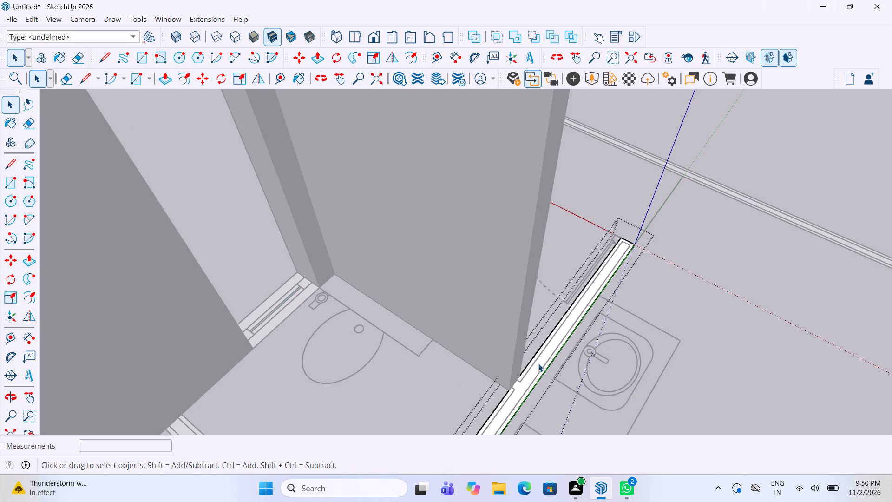
{"action": "key", "text": "p"}
{"action": "double_click", "coordinate": [538, 363]}
{"action": "key", "text": "space"}
{"action": "scroll", "coordinate": [512, 349], "scroll_direction": "down", "scroll_amount": 6}
{"action": "left_click", "coordinate": [617, 327]}
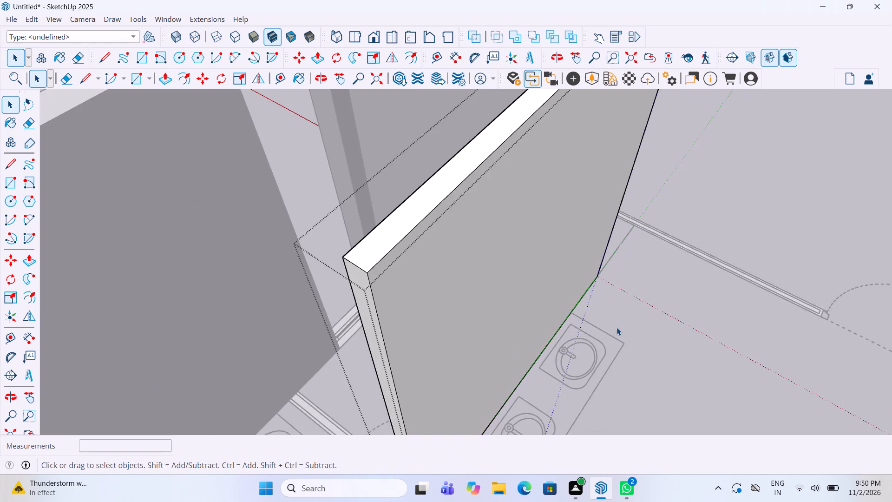
Extrude the long partition between the bathroom area and the adjoining bedroom 11' up to its door opening.
{"action": "scroll", "coordinate": [612, 289], "scroll_direction": "down", "scroll_amount": 5}
{"action": "middle_click_drag", "start_coordinate": [522, 367], "coordinate": [610, 370]}
{"action": "scroll", "coordinate": [524, 381], "scroll_direction": "up", "scroll_amount": 3}
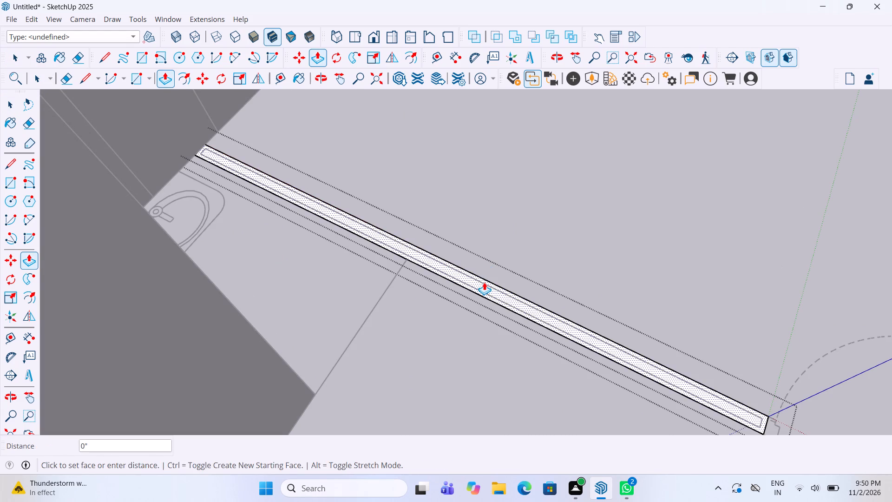
{"action": "key", "text": "space"}
{"action": "left_click", "coordinate": [423, 335]}
{"action": "scroll", "coordinate": [420, 334], "scroll_direction": "down", "scroll_amount": 8}
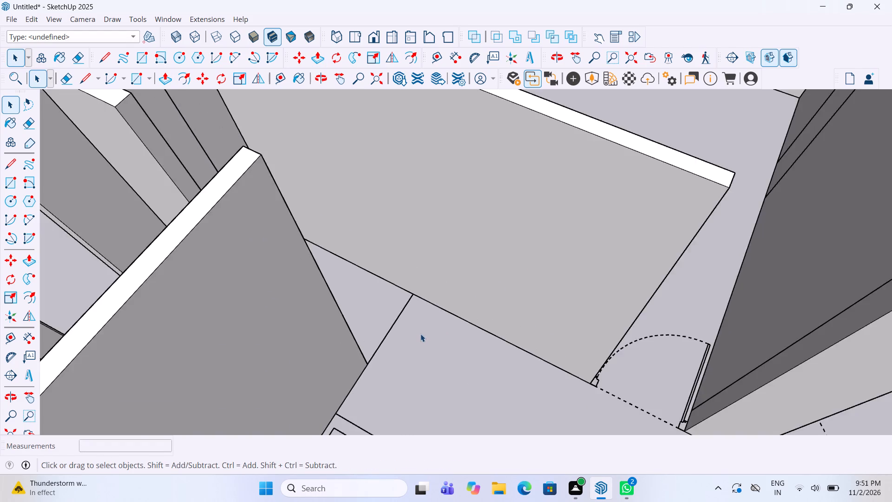
{"action": "scroll", "coordinate": [420, 334], "scroll_direction": "down", "scroll_amount": 5}
{"action": "middle_click_drag", "start_coordinate": [419, 313], "coordinate": [540, 327]}
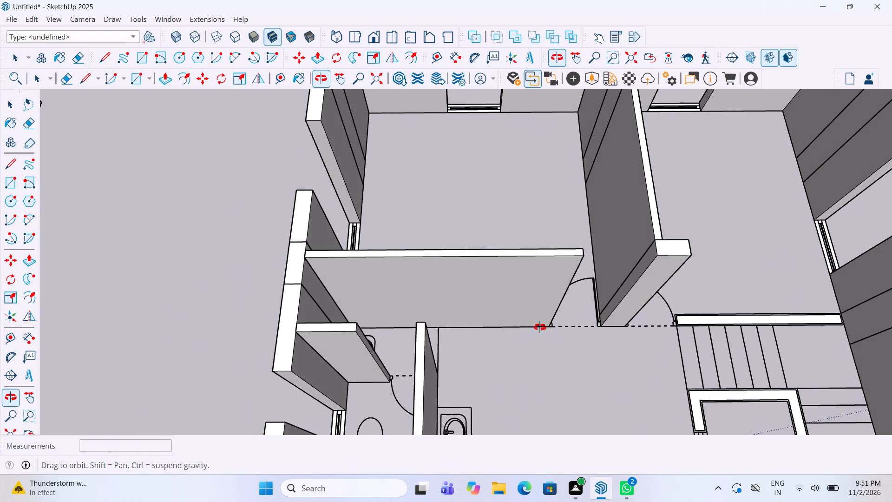
Extrude the partition between the staircase and the adjoining bedroom 11' up, starting from the door opening.
{"action": "middle_click_drag", "start_coordinate": [540, 327], "coordinate": [535, 317]}
{"action": "scroll", "coordinate": [398, 325], "scroll_direction": "down", "scroll_amount": 9}
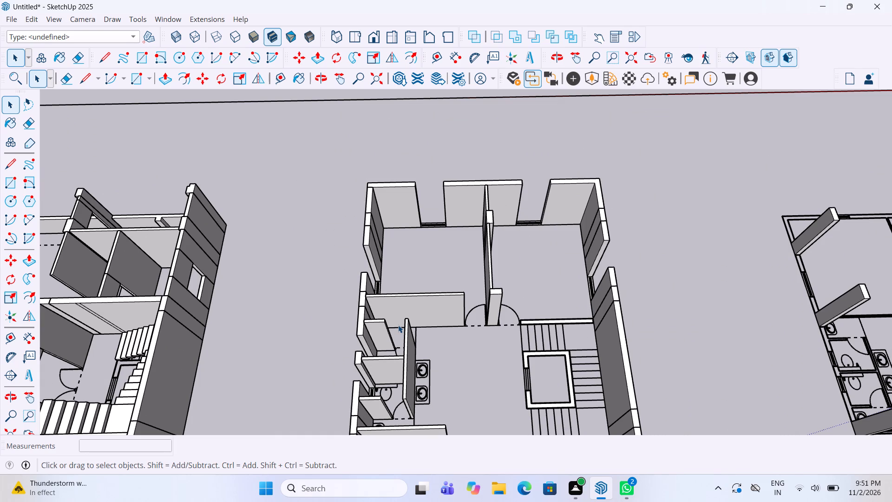
{"action": "scroll", "coordinate": [398, 325], "scroll_direction": "down", "scroll_amount": 5}
{"action": "scroll", "coordinate": [467, 306], "scroll_direction": "up", "scroll_amount": 6}
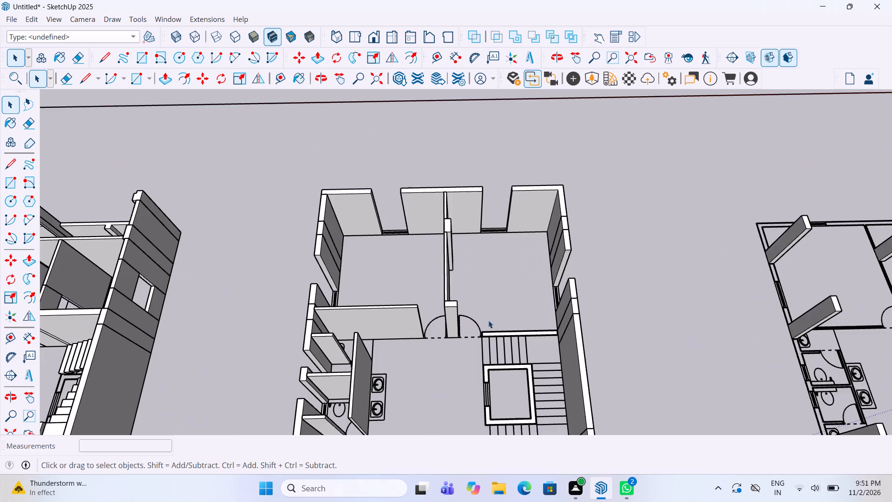
{"action": "scroll", "coordinate": [488, 320], "scroll_direction": "up", "scroll_amount": 12}
{"action": "double_click", "coordinate": [535, 341]}
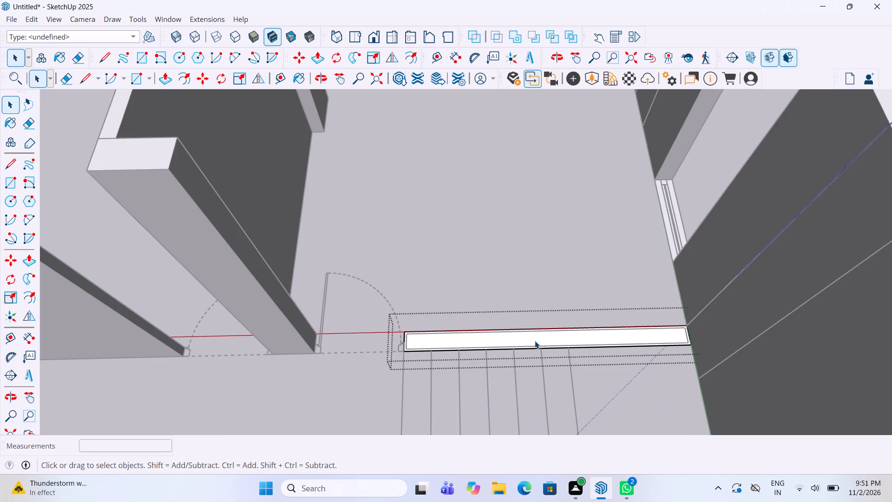
{"action": "key", "text": "p"}
{"action": "double_click", "coordinate": [533, 335]}
{"action": "key", "text": "space"}
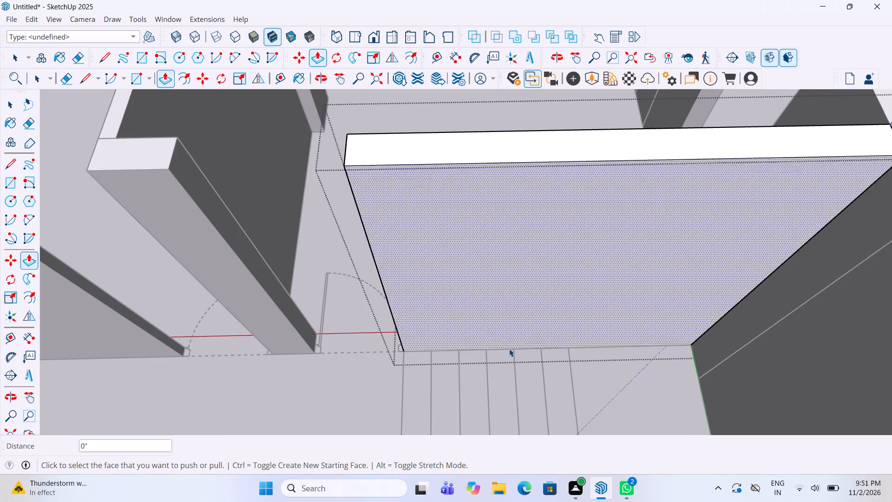
{"action": "left_click", "coordinate": [428, 366]}
Extrude the wall enclosing the shaft in the middle of the staircase 11' up.
{"action": "scroll", "coordinate": [428, 366], "scroll_direction": "down", "scroll_amount": 5}
{"action": "scroll", "coordinate": [460, 292], "scroll_direction": "down", "scroll_amount": 11}
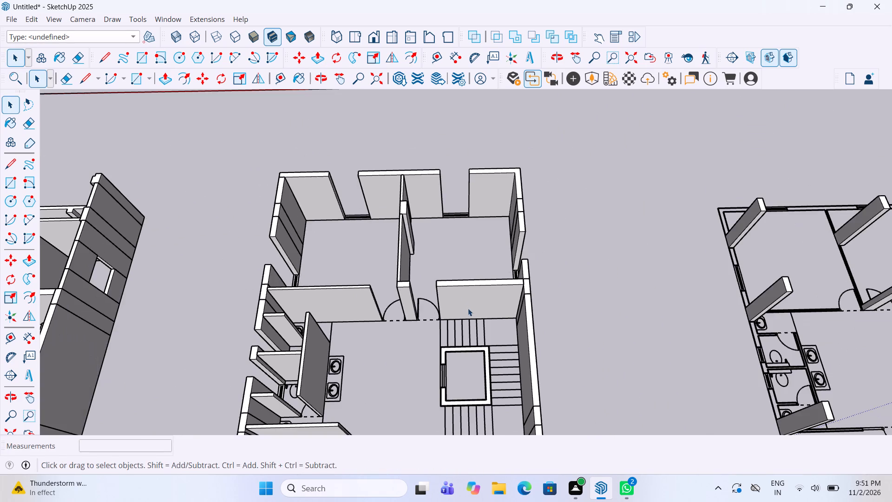
{"action": "scroll", "coordinate": [468, 366], "scroll_direction": "up", "scroll_amount": 15}
{"action": "double_click", "coordinate": [453, 337]}
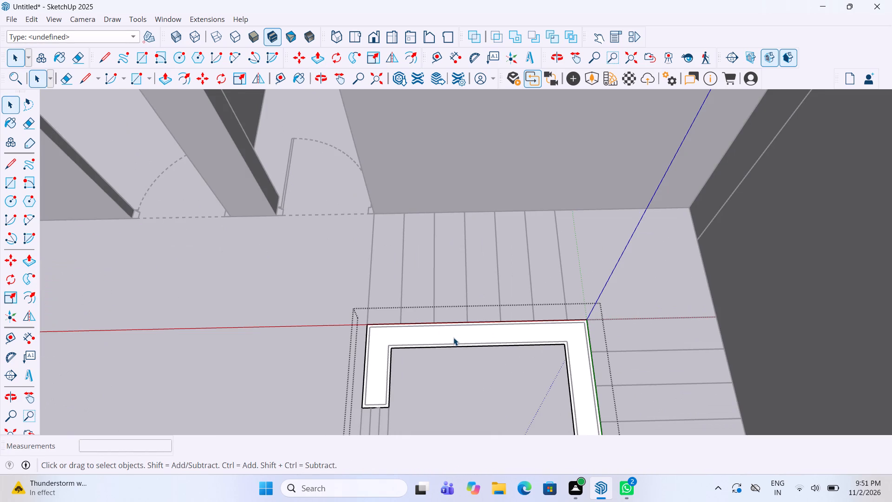
{"action": "key", "text": "p"}
{"action": "double_click", "coordinate": [453, 333]}
{"action": "key", "text": "space"}
{"action": "left_click", "coordinate": [462, 357]}
Extrude the partition between the staircase's opposite end and the neighbouring bedroom 11' up.
{"action": "scroll", "coordinate": [479, 302], "scroll_direction": "down", "scroll_amount": 7}
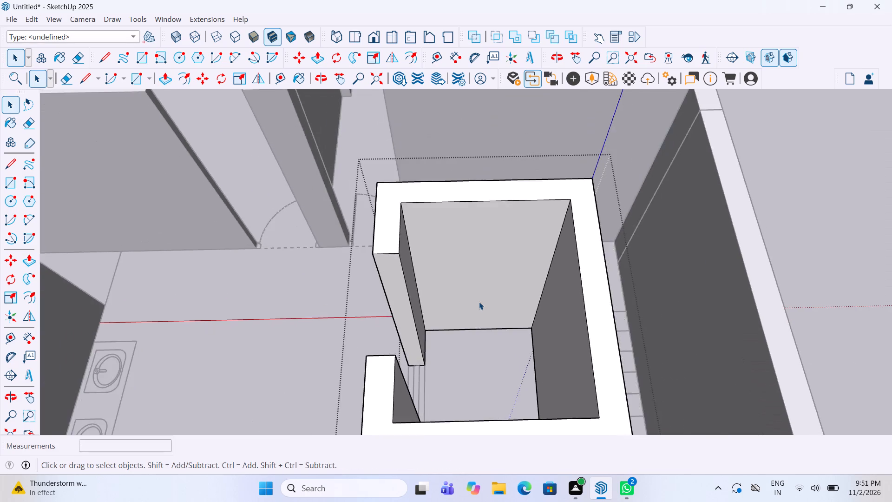
{"action": "scroll", "coordinate": [479, 302], "scroll_direction": "down", "scroll_amount": 10}
{"action": "middle_click_drag", "start_coordinate": [464, 340], "coordinate": [501, 340]}
{"action": "left_click", "coordinate": [580, 297]}
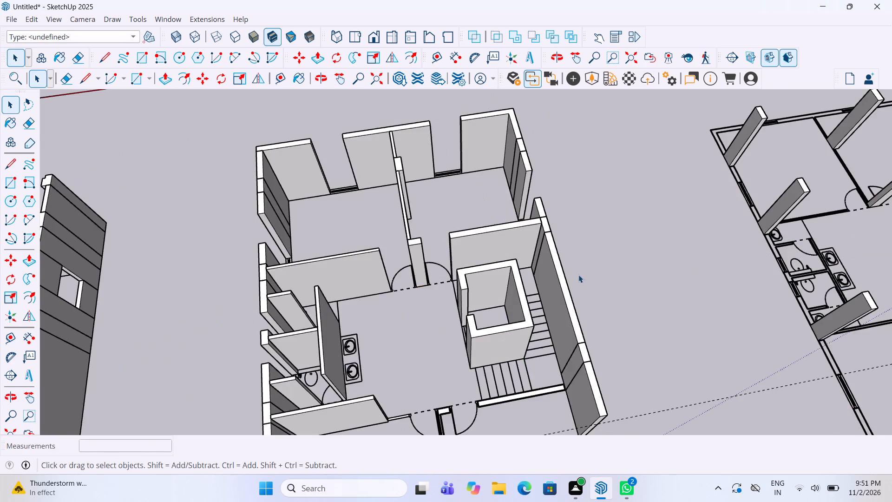
{"action": "scroll", "coordinate": [577, 271], "scroll_direction": "down", "scroll_amount": 4}
{"action": "scroll", "coordinate": [525, 371], "scroll_direction": "up", "scroll_amount": 18}
{"action": "double_click", "coordinate": [529, 356]}
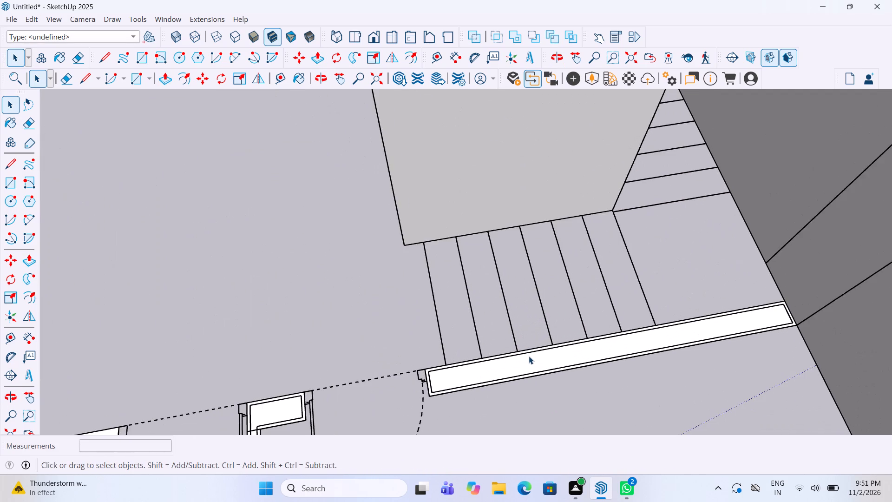
{"action": "key", "text": "p"}
{"action": "double_click", "coordinate": [531, 359]}
{"action": "key", "text": "space"}
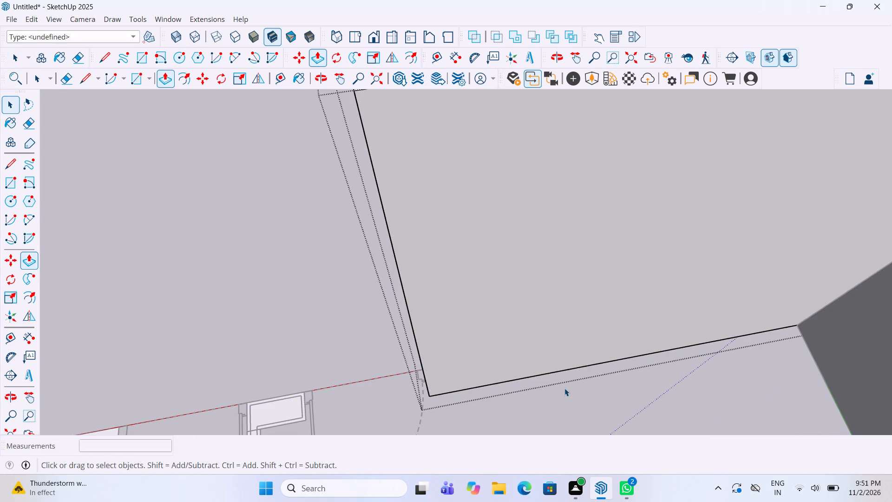
{"action": "left_click", "coordinate": [564, 388]}
Extrude the short wall segment between the long bathroom-side partition and the door opening 11' up.
{"action": "scroll", "coordinate": [580, 330], "scroll_direction": "down", "scroll_amount": 11}
{"action": "scroll", "coordinate": [456, 387], "scroll_direction": "up", "scroll_amount": 5}
{"action": "scroll", "coordinate": [372, 378], "scroll_direction": "up", "scroll_amount": 1}
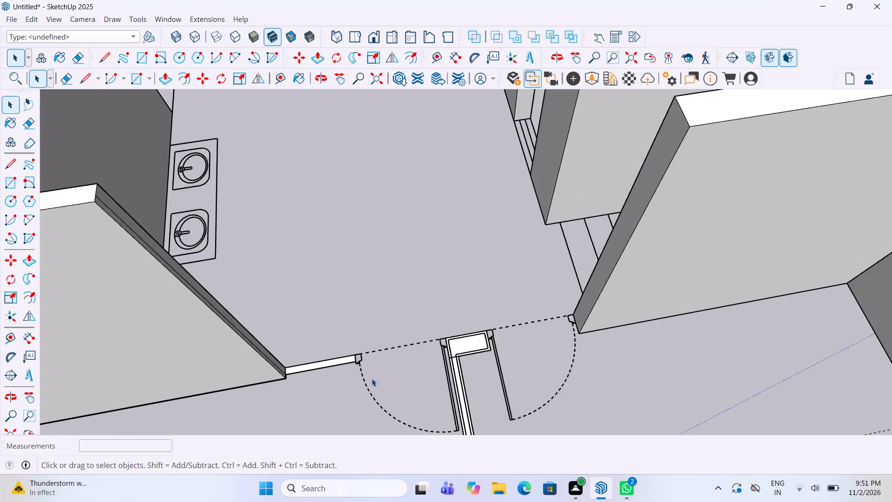
{"action": "scroll", "coordinate": [372, 378], "scroll_direction": "up", "scroll_amount": 3}
{"action": "scroll", "coordinate": [317, 359], "scroll_direction": "up", "scroll_amount": 2}
{"action": "double_click", "coordinate": [316, 358]}
{"action": "key", "text": "p"}
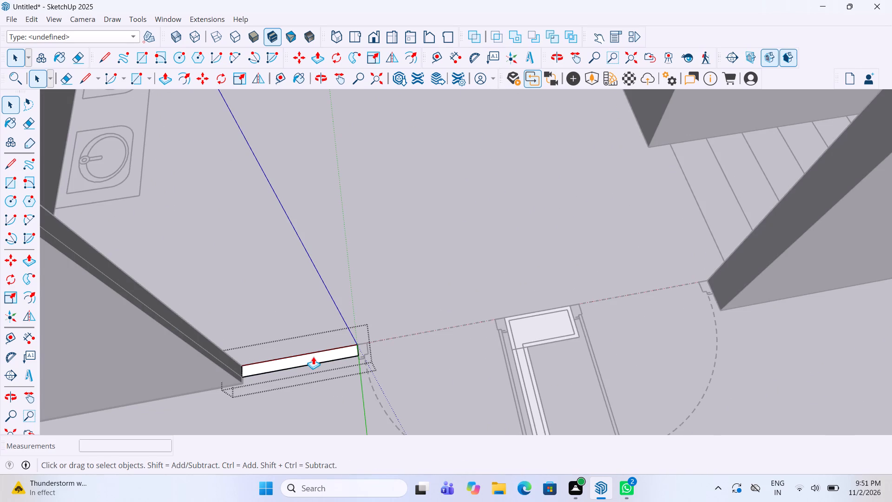
{"action": "double_click", "coordinate": [313, 357]}
{"action": "key", "text": "space"}
{"action": "left_click", "coordinate": [372, 342]}
Extrude the short wall pier between the two adjacent bedroom doors 11' up.
{"action": "double_click", "coordinate": [522, 327]}
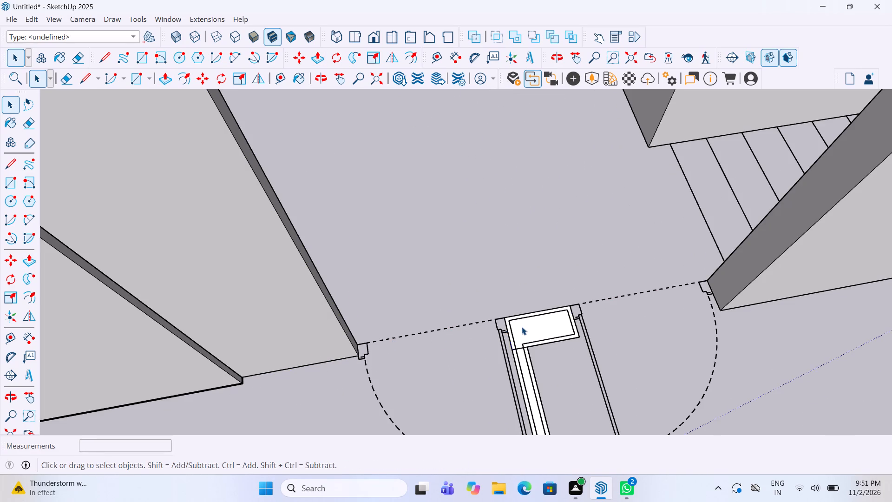
{"action": "key", "text": "p"}
{"action": "double_click", "coordinate": [531, 326]}
{"action": "key", "text": "space"}
{"action": "left_click", "coordinate": [459, 375]}
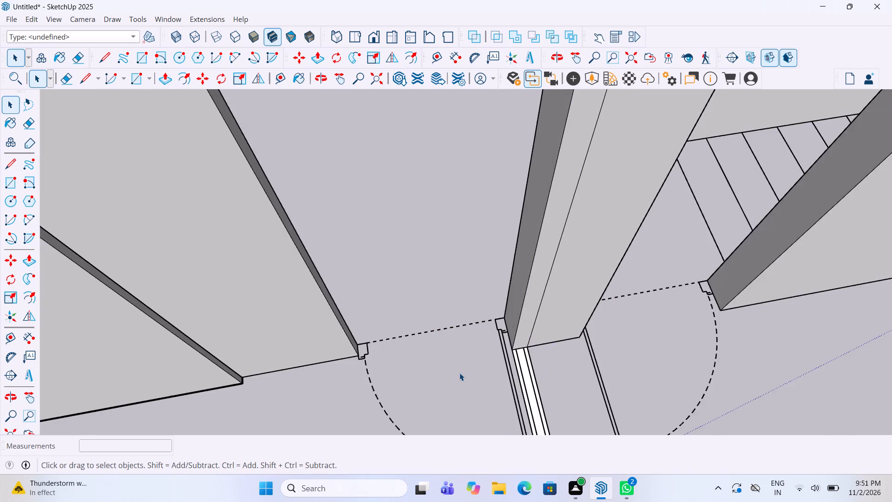
Extrude the thin partition running from the door pier between the two bedrooms 11' up.
{"action": "scroll", "coordinate": [457, 325], "scroll_direction": "down", "scroll_amount": 9}
{"action": "middle_click_drag", "start_coordinate": [430, 327], "coordinate": [459, 324]}
{"action": "scroll", "coordinate": [493, 353], "scroll_direction": "up", "scroll_amount": 7}
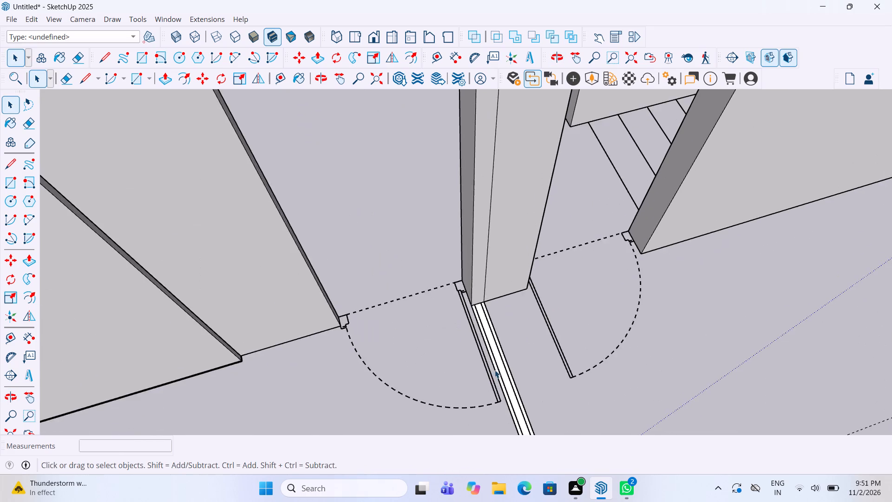
{"action": "scroll", "coordinate": [495, 370], "scroll_direction": "up", "scroll_amount": 4}
{"action": "left_click", "coordinate": [505, 372]}
{"action": "left_click", "coordinate": [505, 372]}
{"action": "key", "text": "p"}
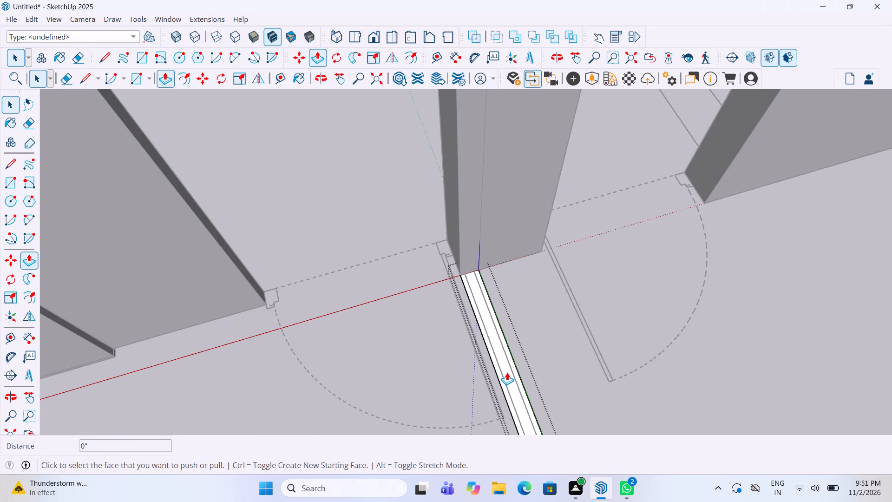
{"action": "double_click", "coordinate": [507, 372]}
{"action": "key", "text": "space"}
{"action": "left_click", "coordinate": [450, 379]}
Examine the raised walls of this floor from all sides and compare them with the neighbouring floor's walls and staircase.
{"action": "scroll", "coordinate": [402, 340], "scroll_direction": "down", "scroll_amount": 14}
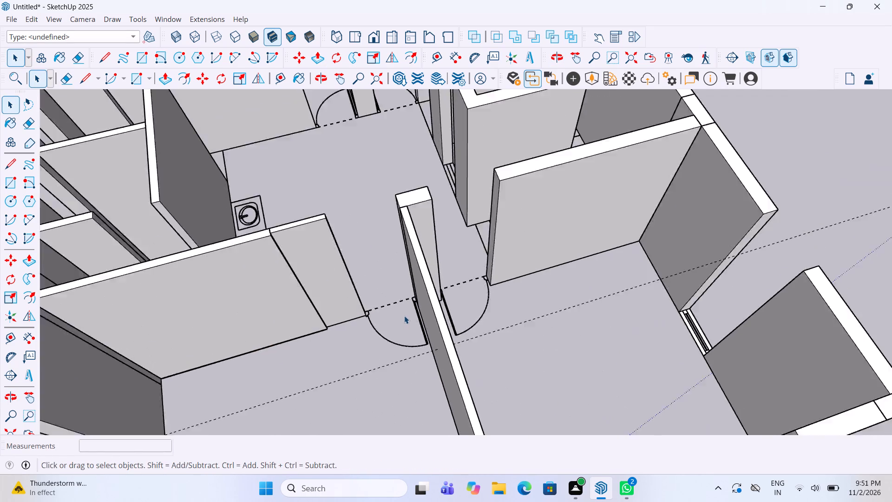
{"action": "scroll", "coordinate": [404, 316], "scroll_direction": "down", "scroll_amount": 13}
{"action": "left_click", "coordinate": [500, 359]}
{"action": "middle_click_drag", "start_coordinate": [494, 334], "coordinate": [464, 325]}
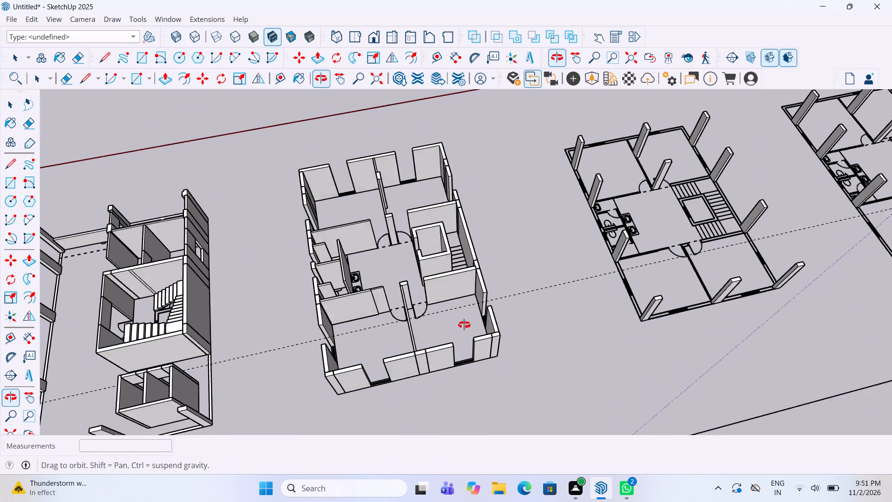
{"action": "middle_click_drag", "start_coordinate": [464, 325], "coordinate": [452, 327]}
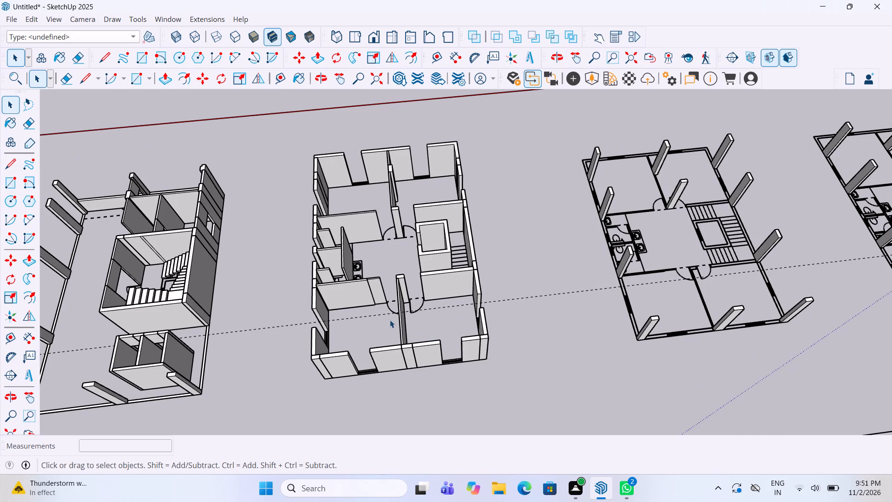
{"action": "scroll", "coordinate": [388, 319], "scroll_direction": "down", "scroll_amount": 1}
{"action": "scroll", "coordinate": [358, 290], "scroll_direction": "down", "scroll_amount": 4}
{"action": "middle_click_drag", "start_coordinate": [366, 297], "coordinate": [431, 298]}
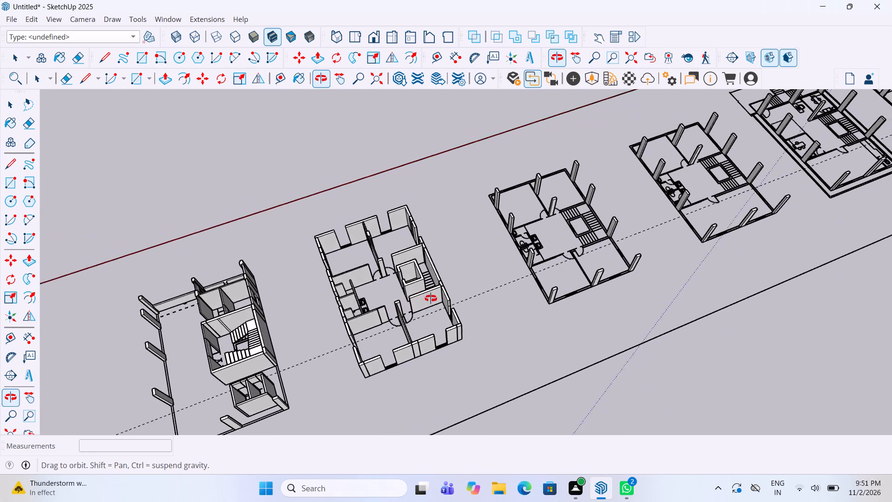
{"action": "middle_click_drag", "start_coordinate": [431, 298], "coordinate": [606, 296]}
{"action": "scroll", "coordinate": [721, 271], "scroll_direction": "down", "scroll_amount": 4}
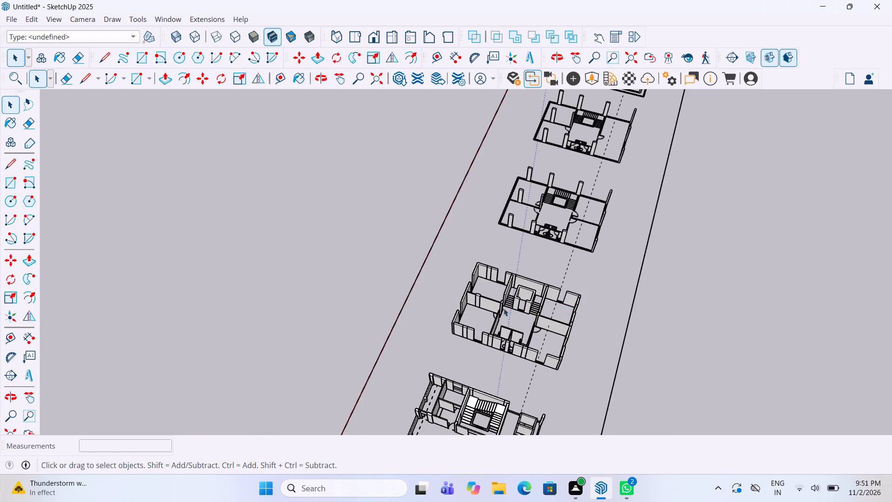
{"action": "middle_click_drag", "start_coordinate": [504, 308], "coordinate": [770, 284]}
{"action": "scroll", "coordinate": [652, 314], "scroll_direction": "up", "scroll_amount": 10}
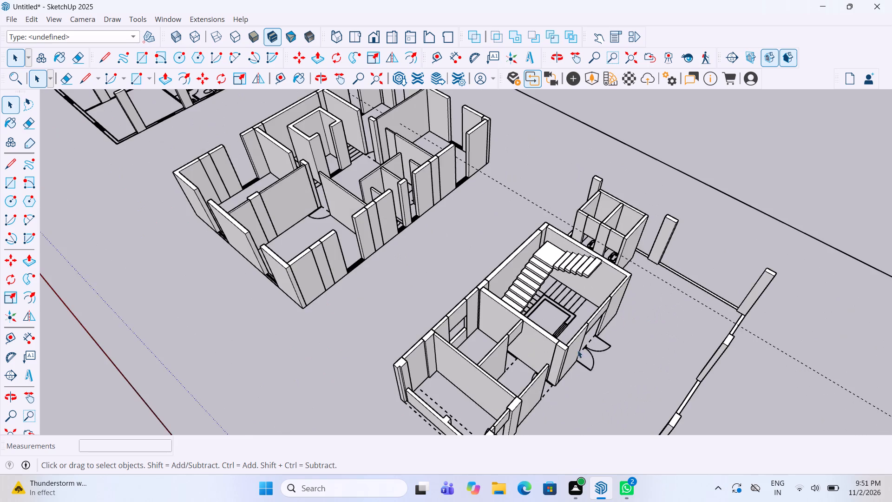
{"action": "scroll", "coordinate": [514, 389], "scroll_direction": "down", "scroll_amount": 6}
Hide the shaft enclosure wall group in the middle of the staircase.
{"action": "scroll", "coordinate": [386, 225], "scroll_direction": "up", "scroll_amount": 5}
{"action": "scroll", "coordinate": [352, 194], "scroll_direction": "up", "scroll_amount": 4}
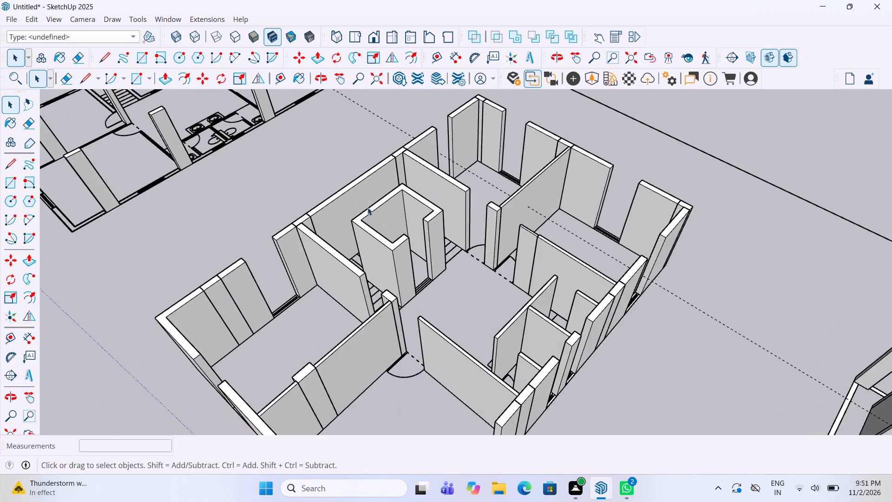
{"action": "scroll", "coordinate": [367, 207], "scroll_direction": "up", "scroll_amount": 9}
{"action": "left_click", "coordinate": [390, 271]}
{"action": "right_click", "coordinate": [390, 271]}
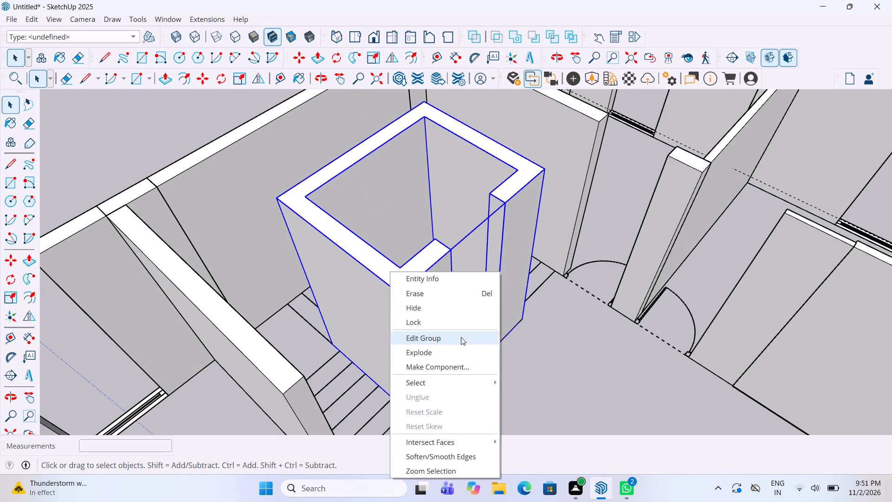
{"action": "left_click", "coordinate": [431, 307]}
Draw a rectangle about 3' 9 1/2" by 1' over the end stair tread beside the bedroom partition and group it.
{"action": "scroll", "coordinate": [502, 326], "scroll_direction": "down", "scroll_amount": 3}
{"action": "middle_click_drag", "start_coordinate": [518, 330], "coordinate": [458, 330]}
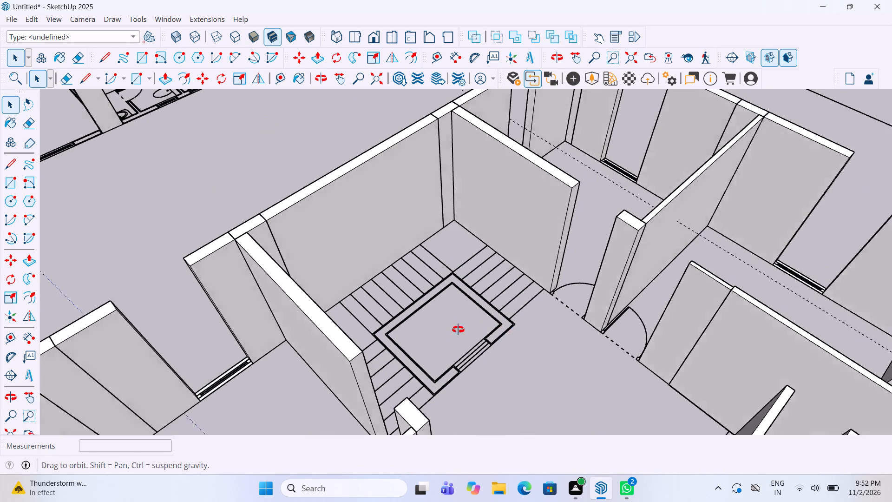
{"action": "middle_click_drag", "start_coordinate": [458, 330], "coordinate": [364, 319]}
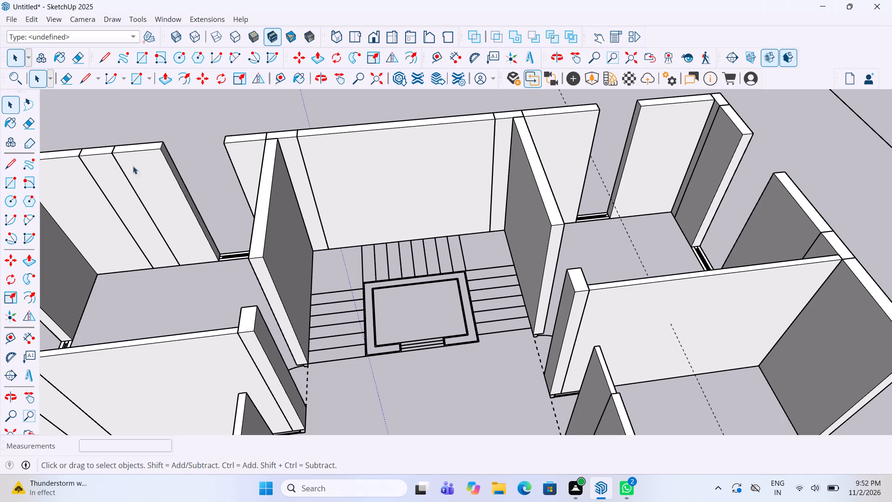
{"action": "left_click", "coordinate": [11, 185]}
{"action": "scroll", "coordinate": [258, 314], "scroll_direction": "up", "scroll_amount": 4}
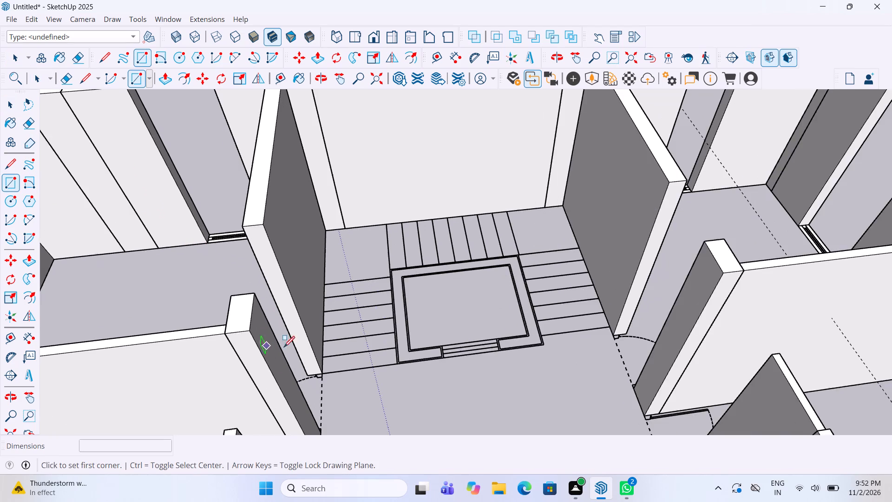
{"action": "scroll", "coordinate": [348, 391], "scroll_direction": "up", "scroll_amount": 10}
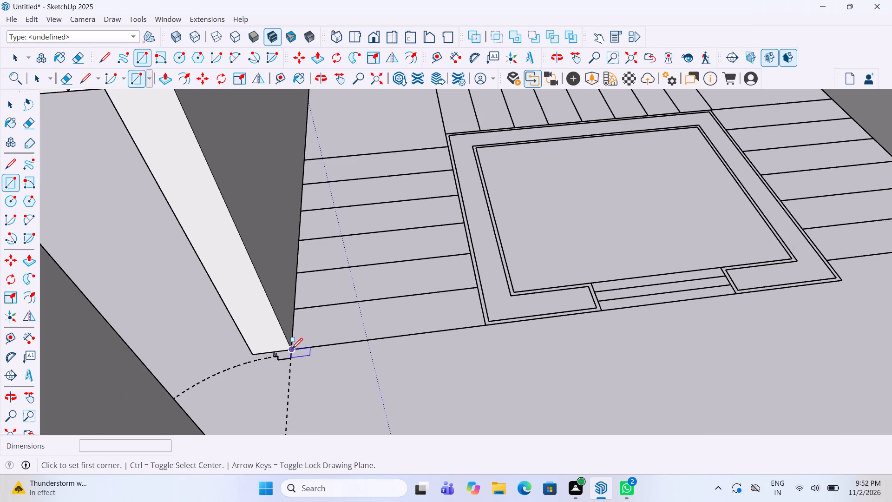
{"action": "left_click", "coordinate": [292, 350]}
{"action": "scroll", "coordinate": [431, 302], "scroll_direction": "up", "scroll_amount": 3}
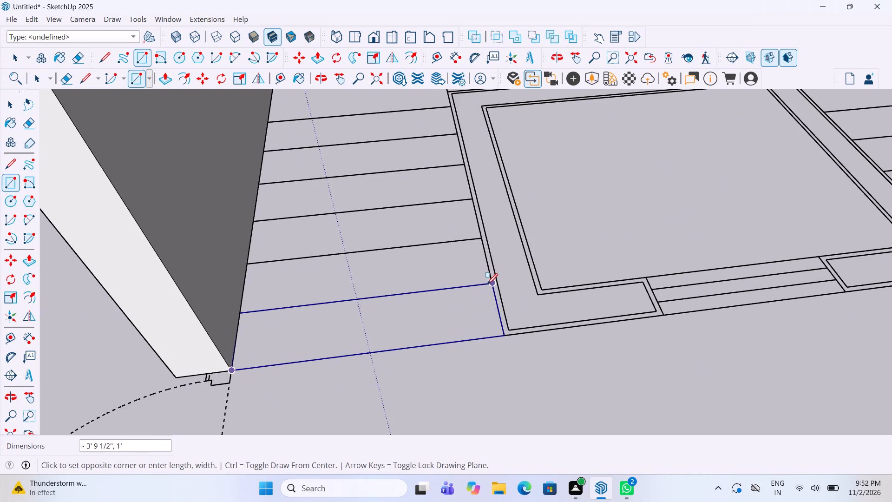
{"action": "left_click", "coordinate": [488, 285]}
{"action": "key", "text": "space"}
{"action": "left_click", "coordinate": [421, 302]}
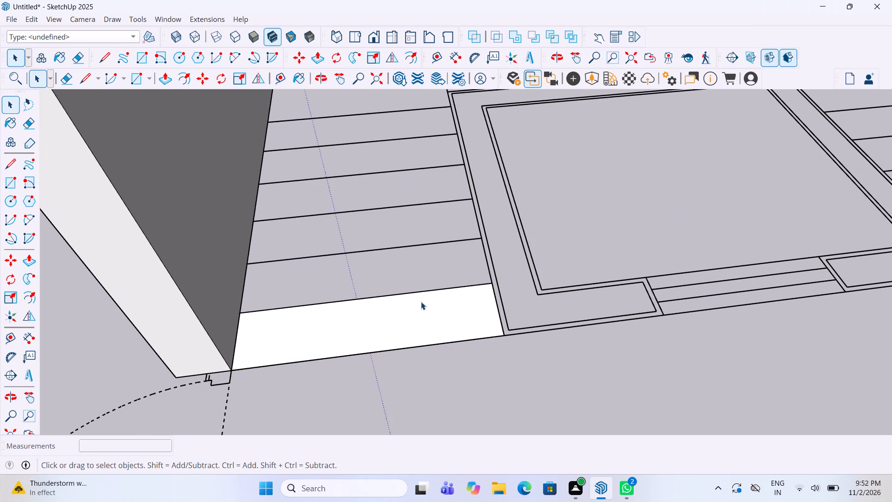
{"action": "right_click_drag", "start_coordinate": [426, 308], "coordinate": [428, 314]}
{"action": "left_click", "coordinate": [474, 185]}
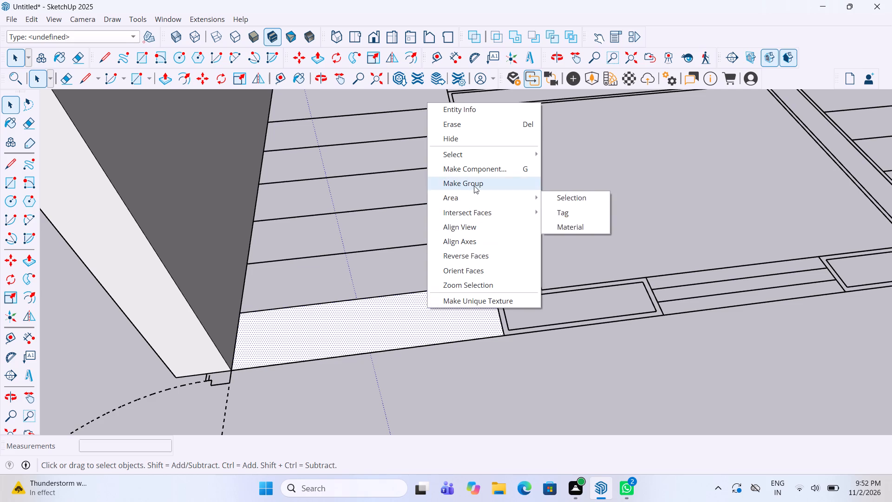
Extrude the grouped stair tread 6" up.
{"action": "double_click", "coordinate": [415, 313]}
{"action": "key", "text": "p"}
{"action": "left_click", "coordinate": [414, 324]}
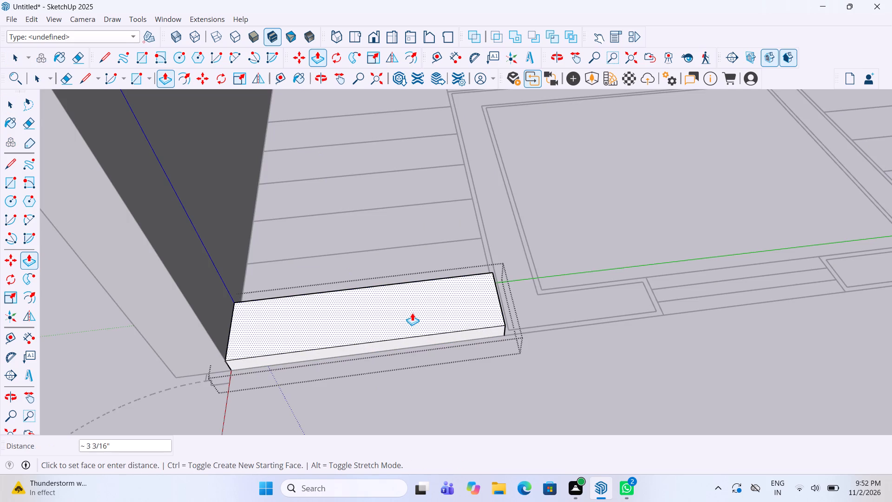
{"action": "type", "text": "6\""}
{"action": "key", "text": "Return"}
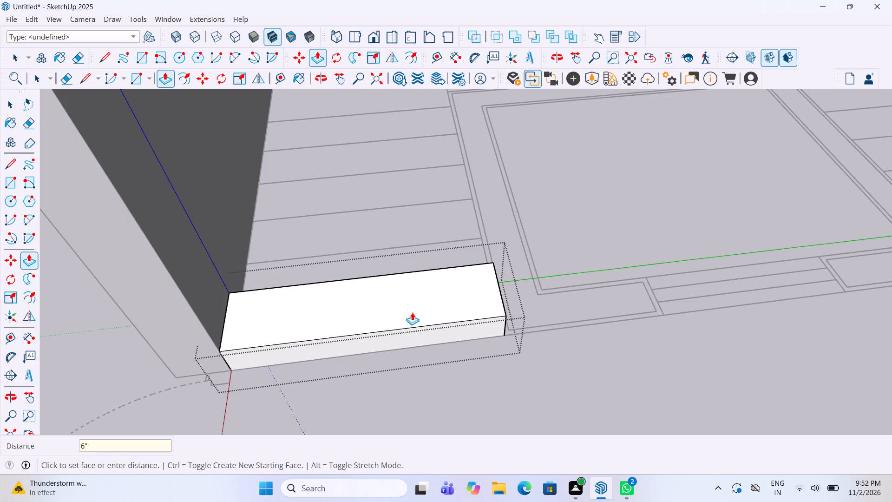
{"action": "key", "text": "space"}
{"action": "left_click", "coordinate": [420, 403]}
Copy the 6" step twice up the flight, seating each copy's lower front corner on the top back corner of the step below.
{"action": "scroll", "coordinate": [420, 390], "scroll_direction": "down", "scroll_amount": 5}
{"action": "middle_click_drag", "start_coordinate": [513, 324], "coordinate": [318, 320]}
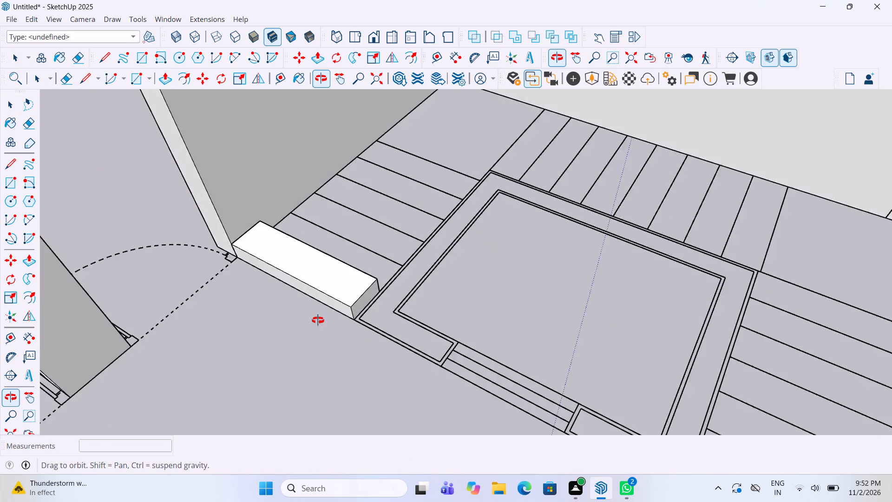
{"action": "middle_click_drag", "start_coordinate": [318, 320], "coordinate": [315, 319]}
{"action": "scroll", "coordinate": [341, 262], "scroll_direction": "up", "scroll_amount": 4}
{"action": "left_click", "coordinate": [329, 277]}
{"action": "scroll", "coordinate": [362, 260], "scroll_direction": "up", "scroll_amount": 3}
{"action": "key", "text": "m"}
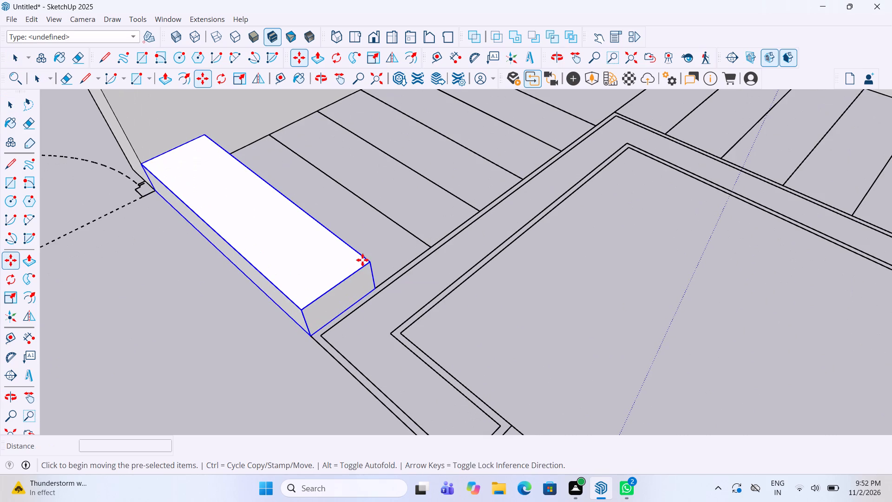
{"action": "left_click", "coordinate": [314, 336]}
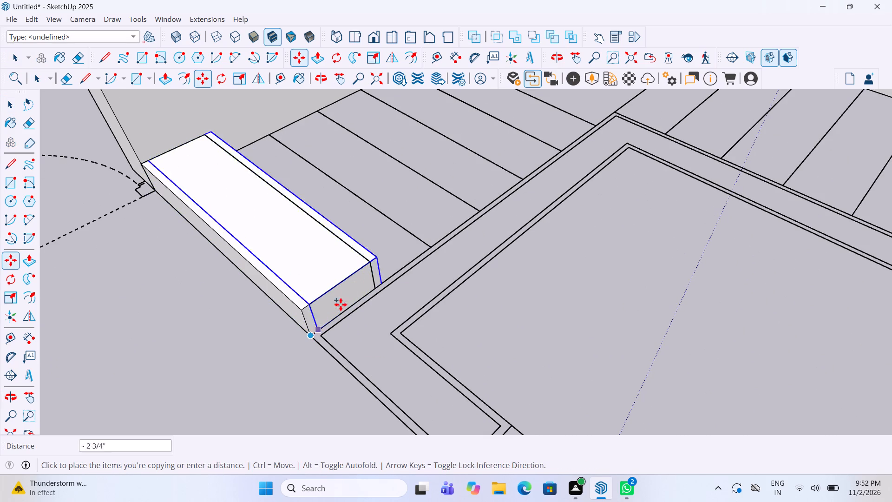
{"action": "double_click", "coordinate": [367, 266]}
{"action": "key", "text": "m"}
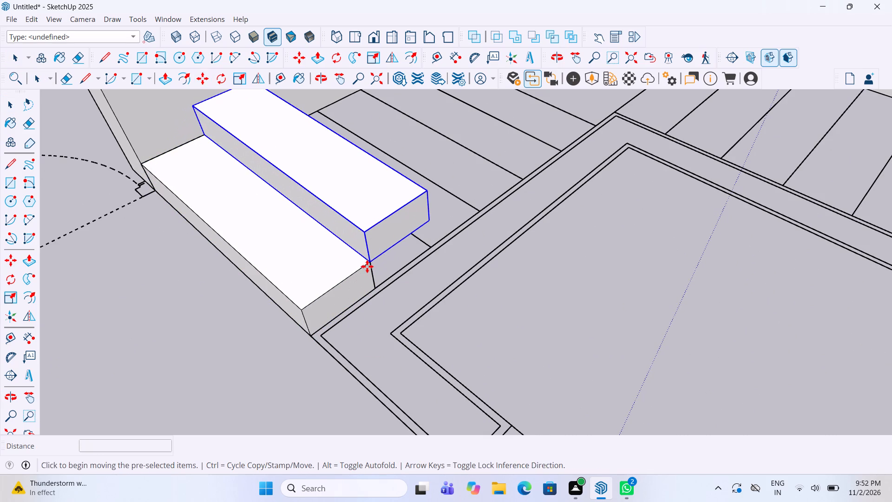
{"action": "left_click", "coordinate": [368, 264]}
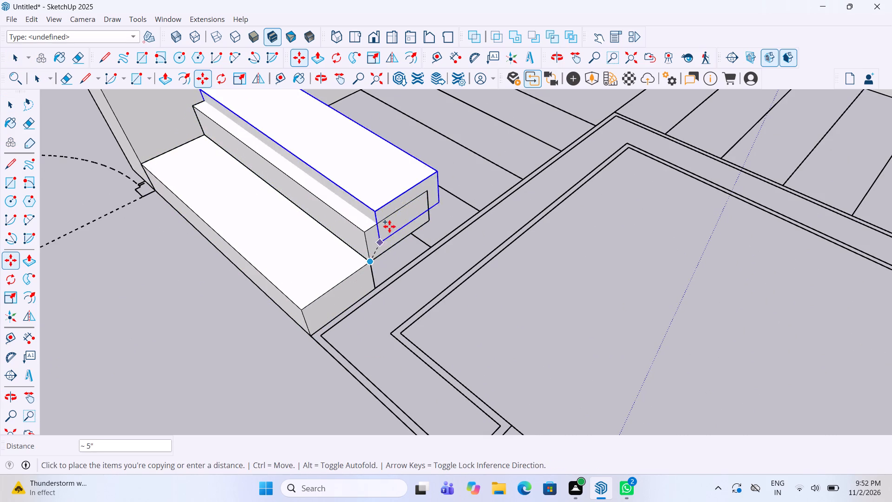
{"action": "left_click", "coordinate": [429, 192]}
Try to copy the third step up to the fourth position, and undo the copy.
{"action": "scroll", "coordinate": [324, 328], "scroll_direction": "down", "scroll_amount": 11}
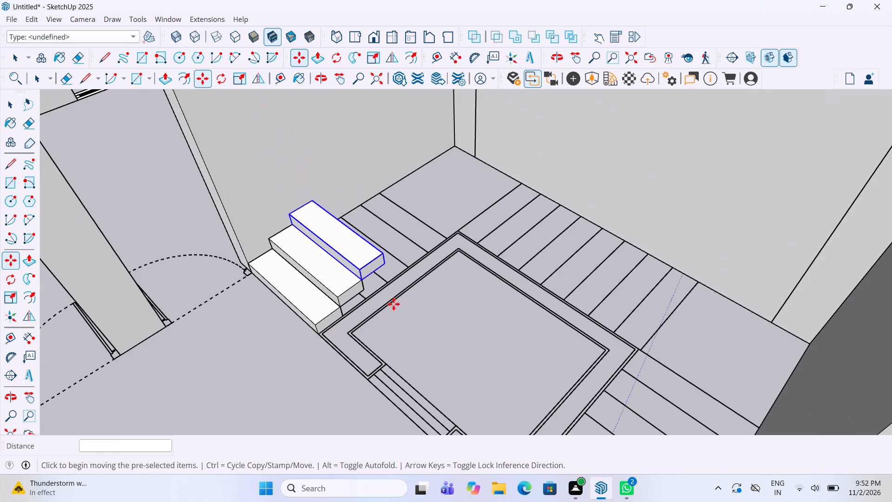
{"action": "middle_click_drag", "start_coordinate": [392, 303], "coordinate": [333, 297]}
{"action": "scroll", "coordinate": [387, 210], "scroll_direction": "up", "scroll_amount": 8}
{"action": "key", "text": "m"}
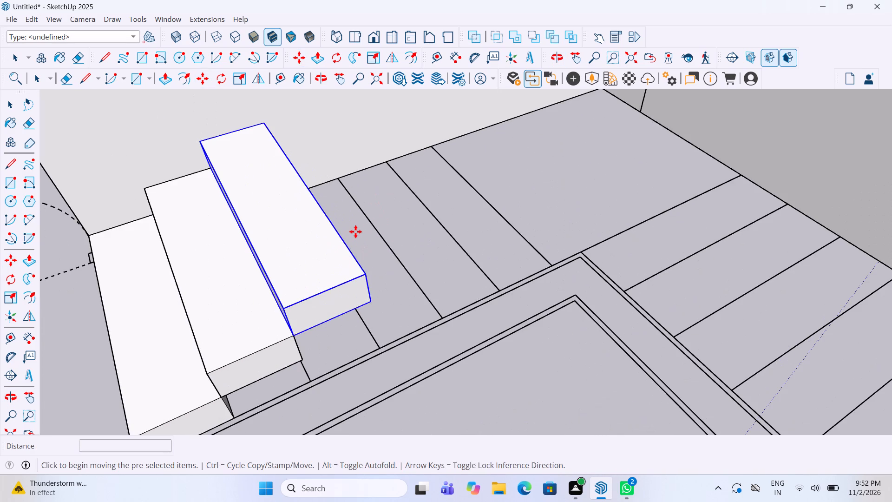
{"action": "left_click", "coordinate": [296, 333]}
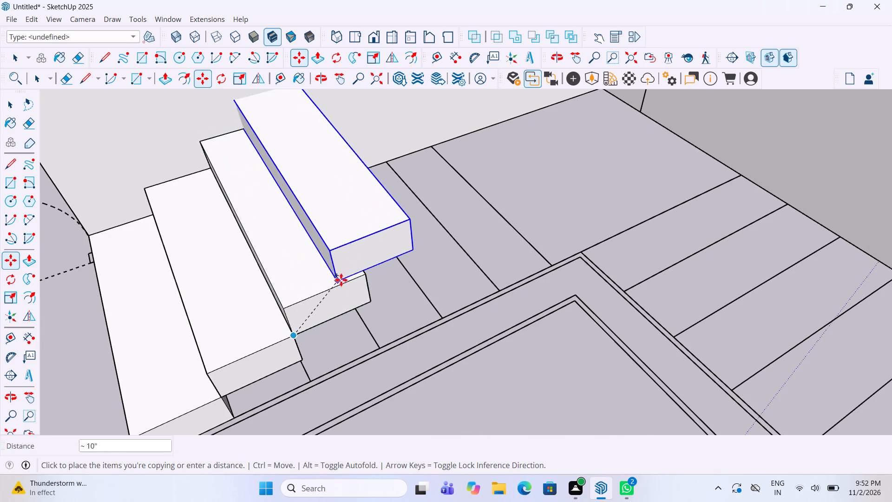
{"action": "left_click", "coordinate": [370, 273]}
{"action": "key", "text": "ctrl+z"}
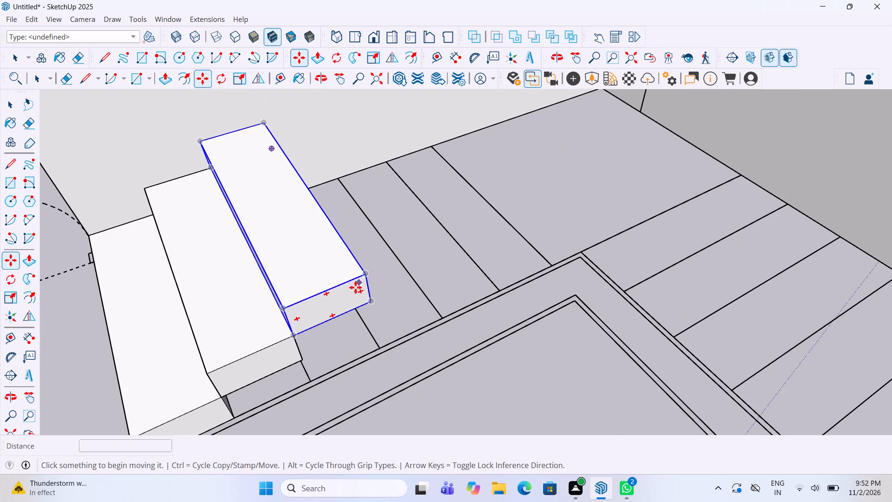
Add the fourth and fifth steps by copying, each seated on the top back corner of the step below it.
{"action": "key", "text": "m"}
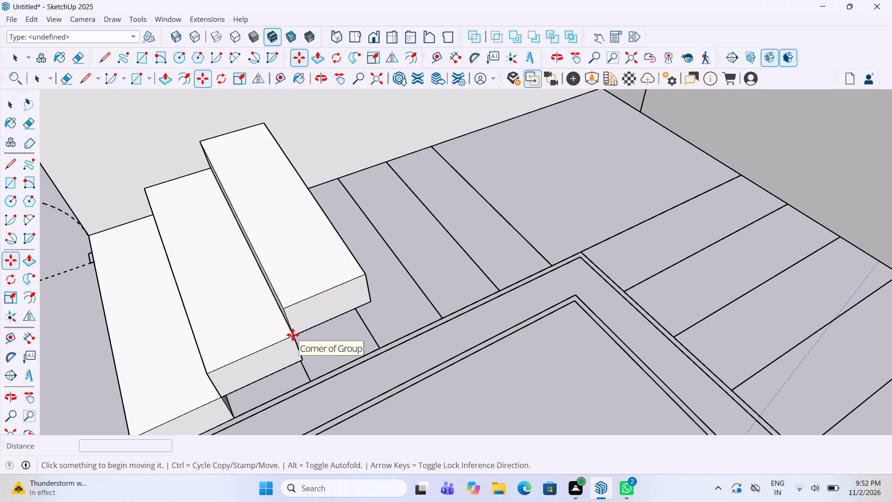
{"action": "left_click", "coordinate": [293, 335], "text": "ctrl"}
{"action": "left_click", "coordinate": [367, 278]}
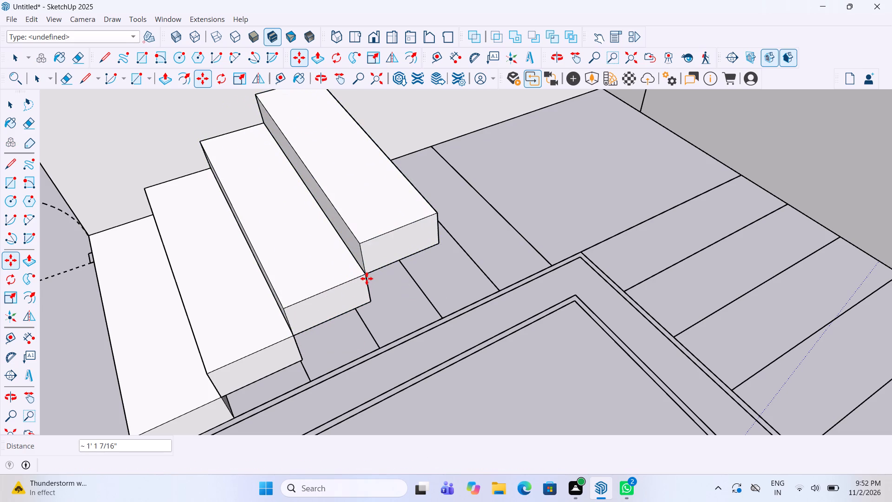
{"action": "key", "text": "m"}
{"action": "left_click", "coordinate": [366, 277]}
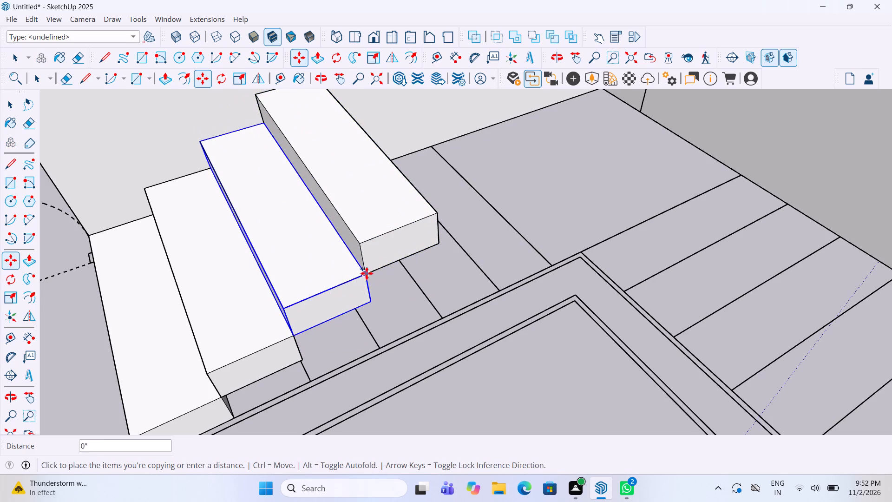
{"action": "left_click", "coordinate": [532, 187]}
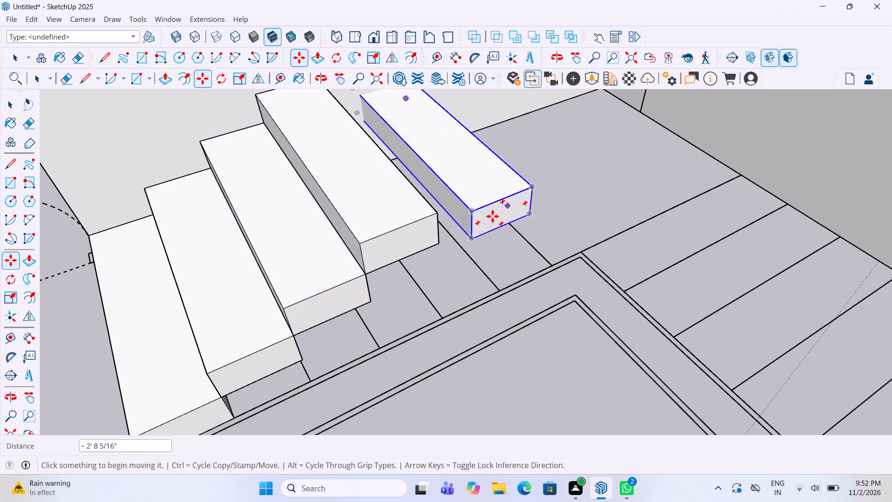
{"action": "left_click", "coordinate": [472, 241]}
{"action": "left_click", "coordinate": [435, 216]}
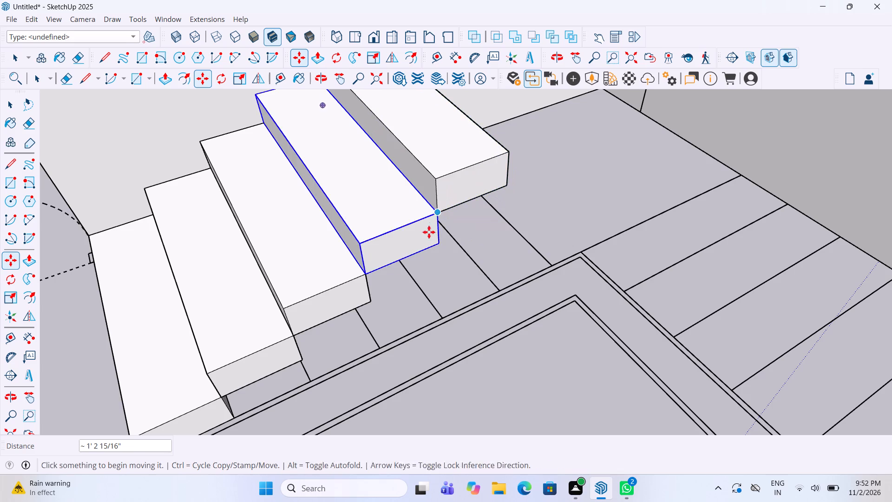
Copy the fifth step up once more as the sixth step, seated on the fifth step's top back corner.
{"action": "scroll", "coordinate": [384, 280], "scroll_direction": "down", "scroll_amount": 10}
{"action": "middle_click_drag", "start_coordinate": [451, 239], "coordinate": [413, 246]}
{"action": "scroll", "coordinate": [400, 228], "scroll_direction": "up", "scroll_amount": 1}
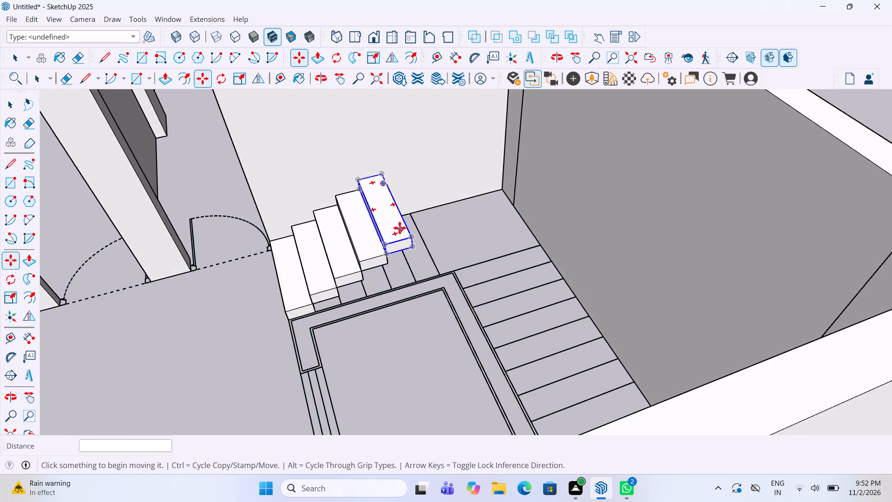
{"action": "scroll", "coordinate": [400, 228], "scroll_direction": "up", "scroll_amount": 6}
{"action": "key", "text": "m"}
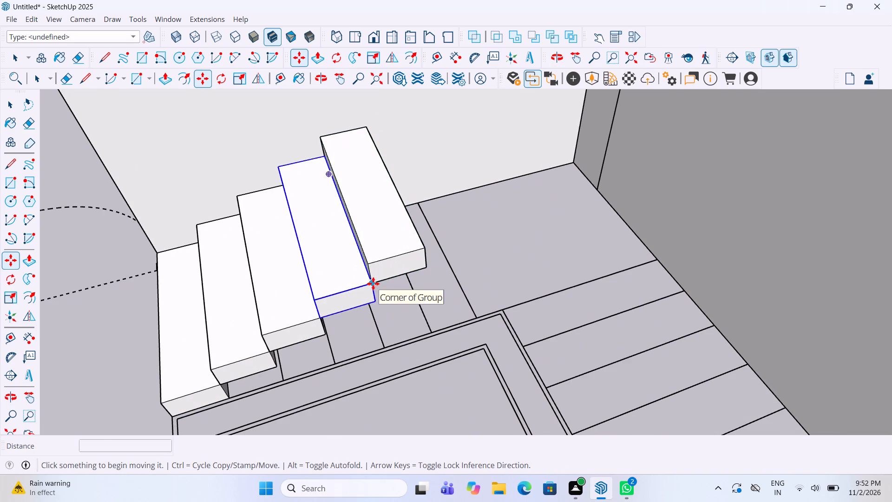
{"action": "left_click", "coordinate": [373, 284], "text": "ctrl"}
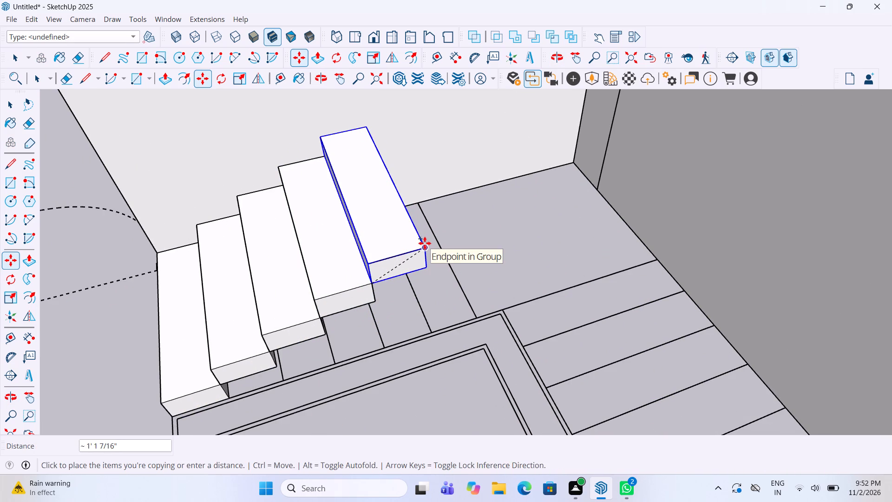
{"action": "key", "text": "Escape"}
{"action": "key", "text": "m"}
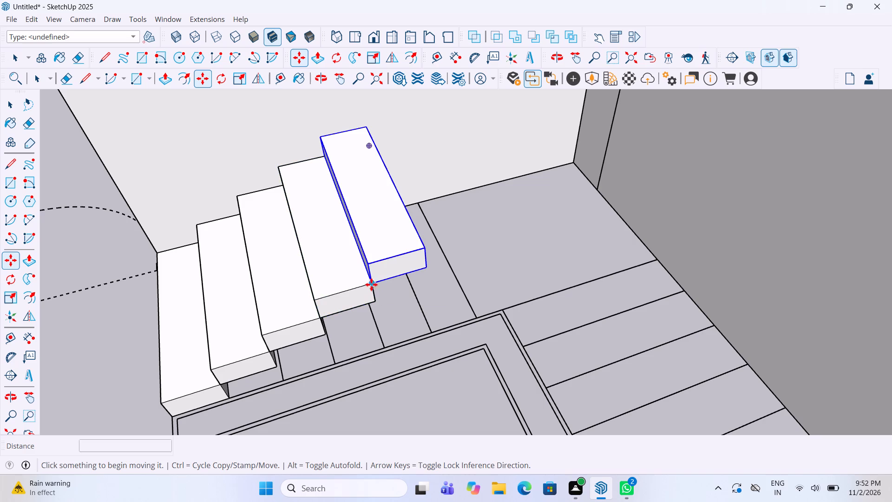
{"action": "left_click", "coordinate": [373, 282]}
{"action": "left_click", "coordinate": [422, 249]}
{"action": "scroll", "coordinate": [398, 303], "scroll_direction": "down", "scroll_amount": 2}
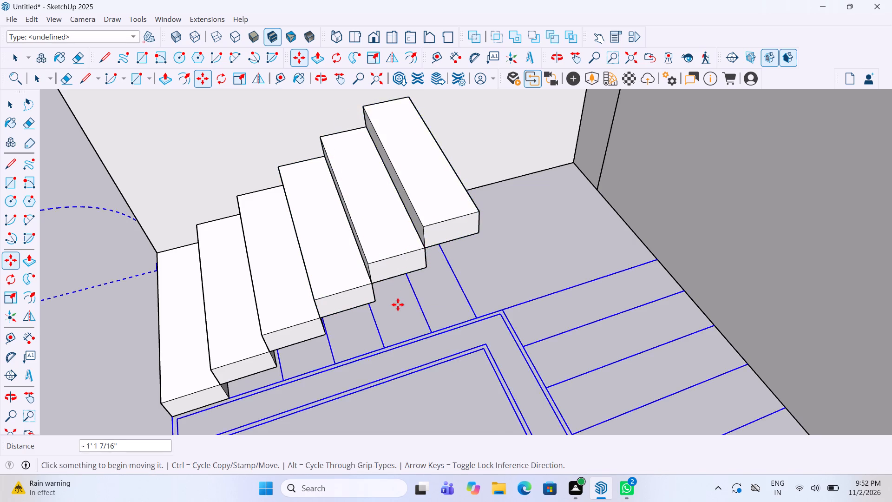
{"action": "scroll", "coordinate": [398, 304], "scroll_direction": "down", "scroll_amount": 1}
{"action": "middle_click_drag", "start_coordinate": [390, 300], "coordinate": [378, 281]}
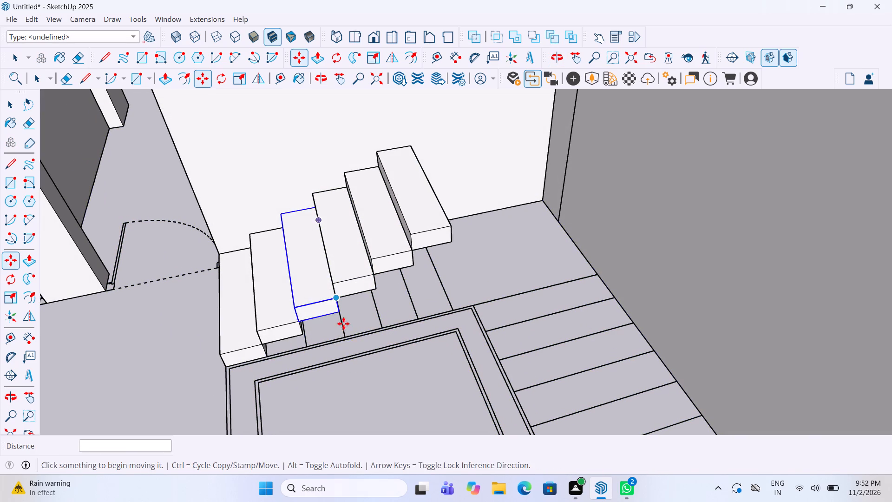
{"action": "key", "text": "space"}
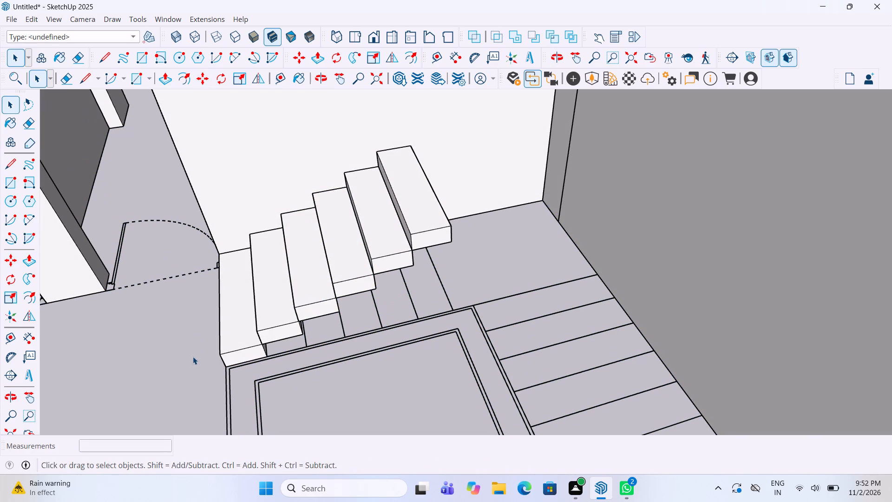
{"action": "left_click", "coordinate": [193, 357]}
Draw a rectangle over the landing area in the wall corner beyond the first flight and group it.
{"action": "middle_click", "coordinate": [386, 312]}
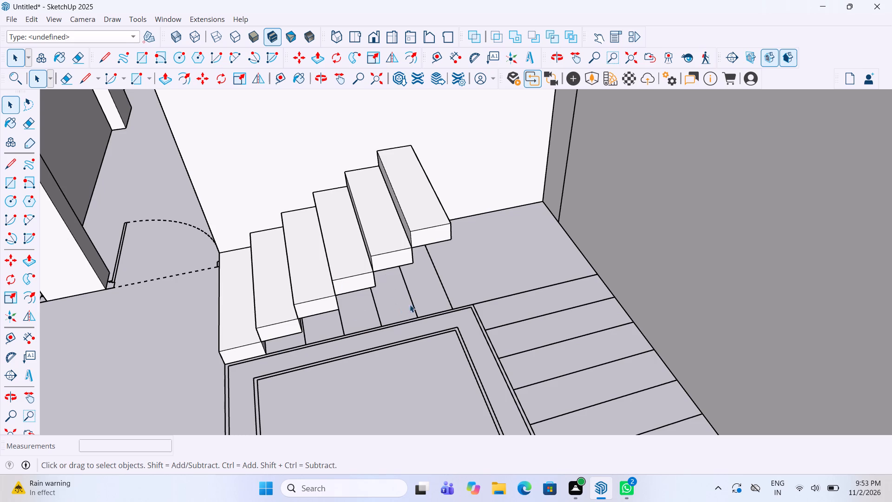
{"action": "scroll", "coordinate": [420, 304], "scroll_direction": "down", "scroll_amount": 3}
{"action": "middle_click_drag", "start_coordinate": [497, 230], "coordinate": [462, 267]}
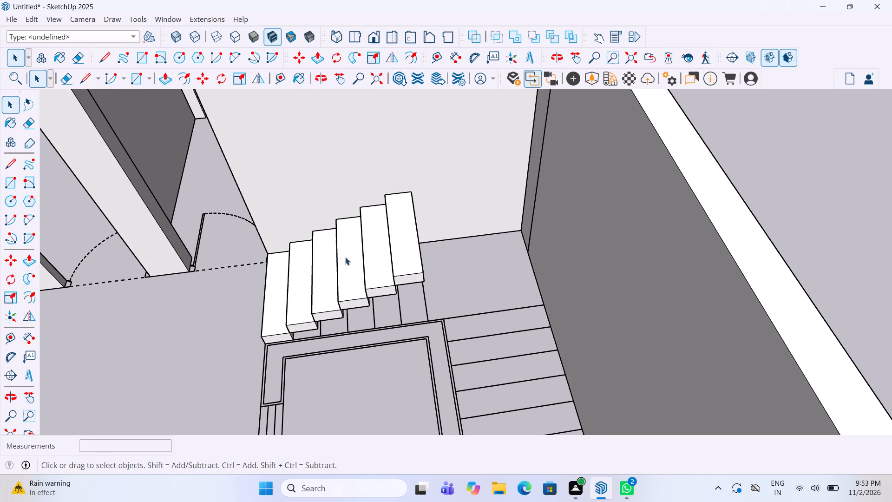
{"action": "left_click", "coordinate": [15, 174]}
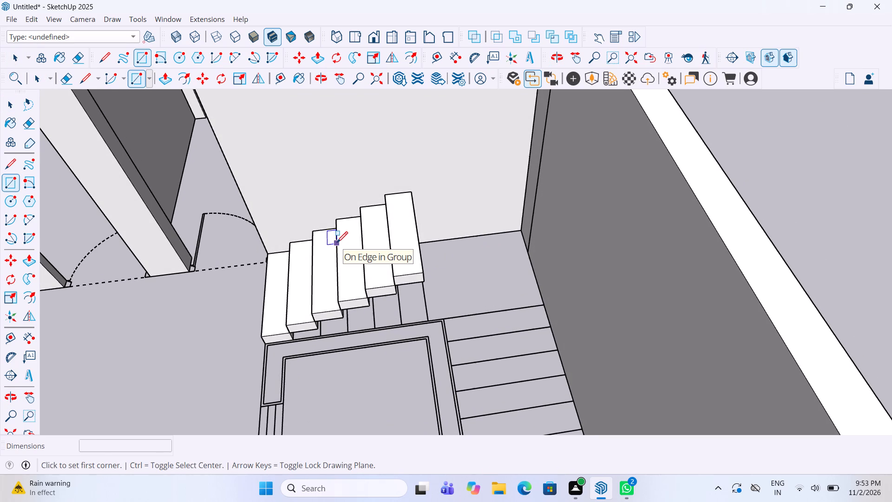
{"action": "scroll", "coordinate": [514, 227], "scroll_direction": "up", "scroll_amount": 5}
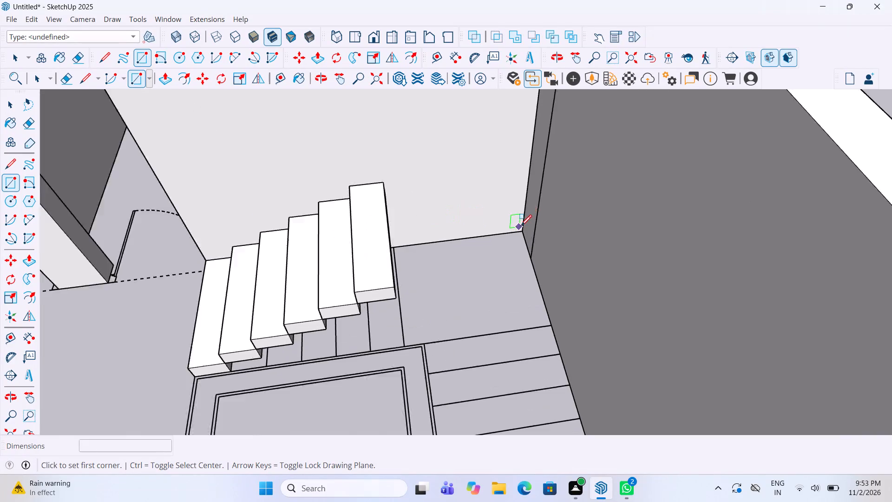
{"action": "left_click", "coordinate": [525, 231]}
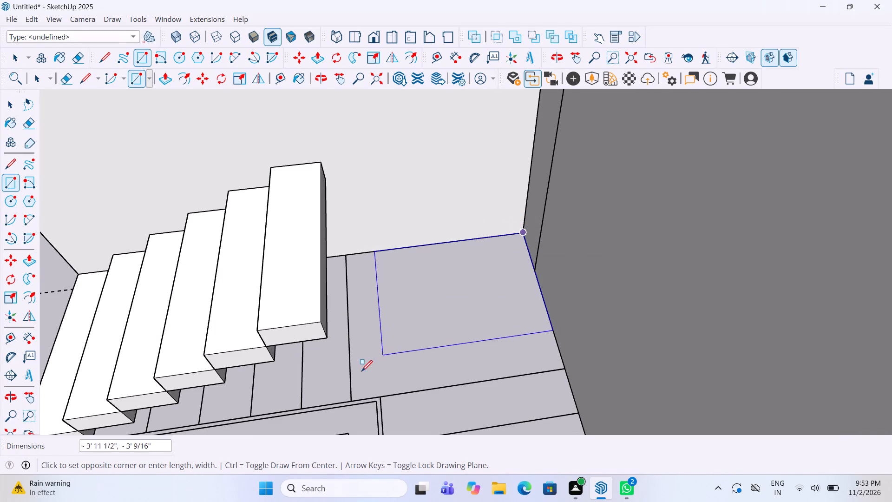
{"action": "left_click", "coordinate": [349, 397]}
{"action": "key", "text": "space"}
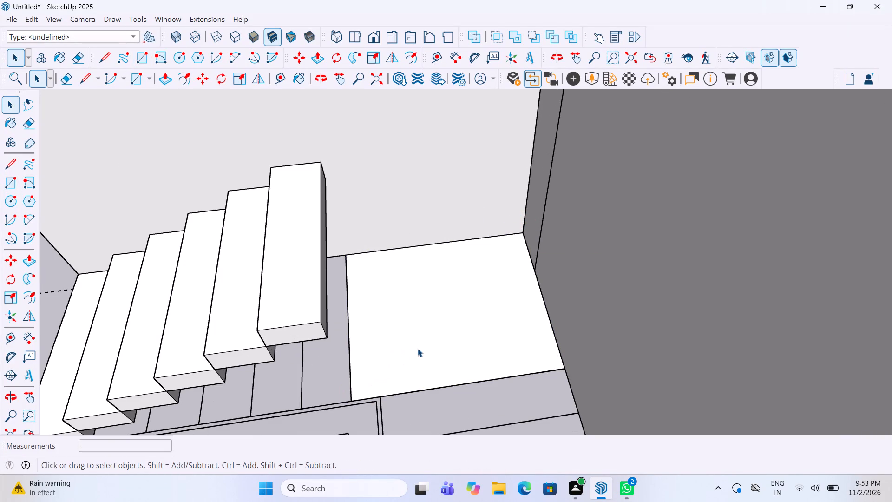
{"action": "left_click", "coordinate": [418, 349]}
{"action": "right_click", "coordinate": [429, 326]}
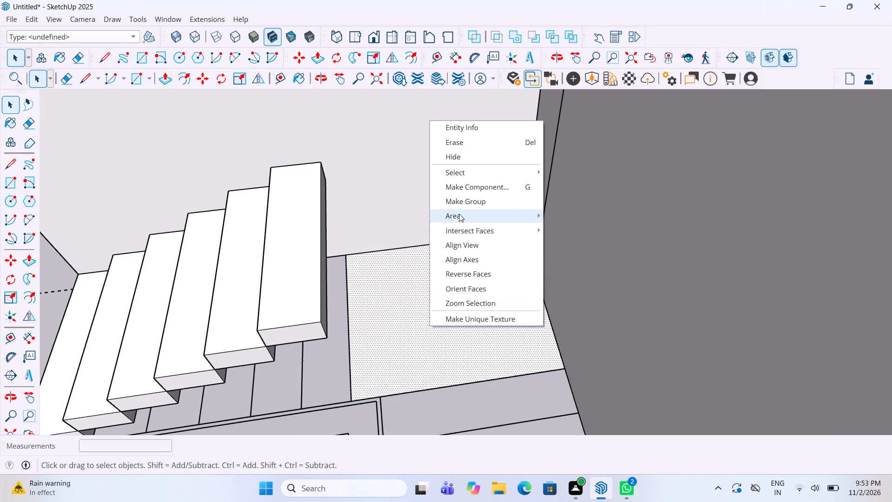
{"action": "left_click", "coordinate": [465, 199]}
Extrude the grouped landing face 6" up and close the group.
{"action": "double_click", "coordinate": [448, 292]}
{"action": "key", "text": "p"}
{"action": "left_click", "coordinate": [446, 308]}
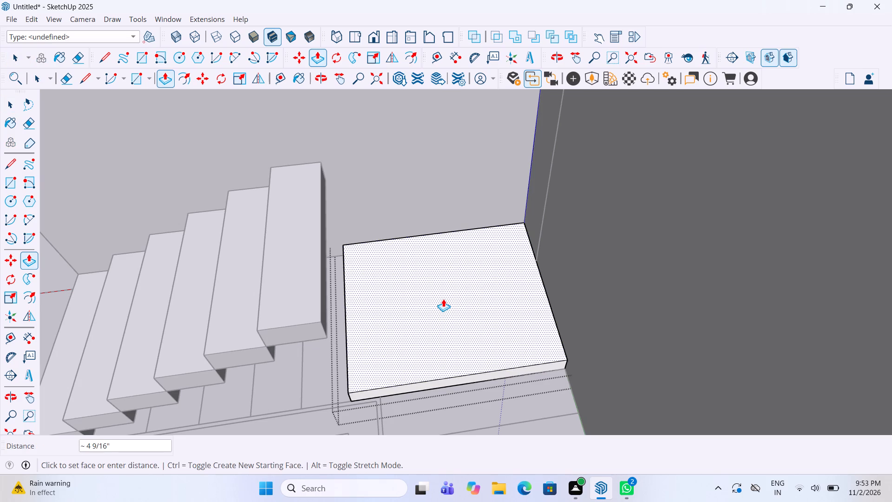
{"action": "type", "text": "6\""}
{"action": "key", "text": "Return"}
{"action": "key", "text": "space"}
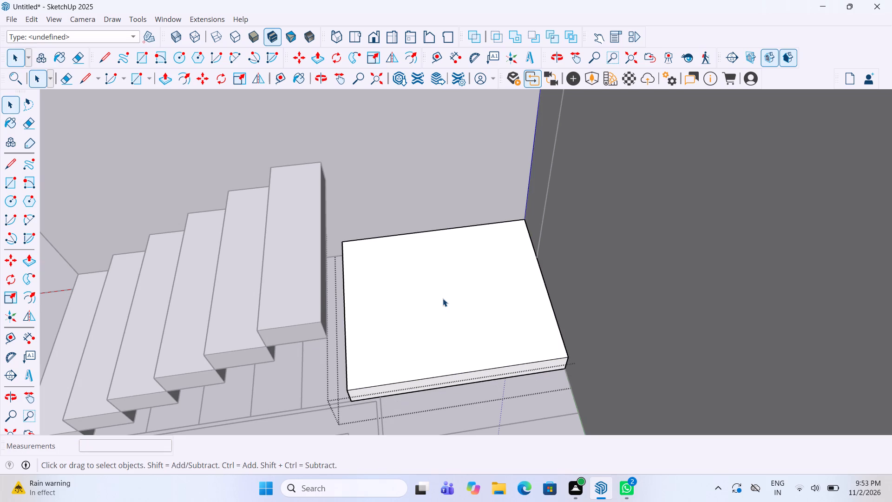
{"action": "scroll", "coordinate": [401, 319], "scroll_direction": "down", "scroll_amount": 4}
{"action": "left_click", "coordinate": [352, 393]}
Move the landing slab by its lower front corner onto the sixth step's top back corner.
{"action": "left_click", "coordinate": [389, 346]}
{"action": "scroll", "coordinate": [387, 351], "scroll_direction": "up", "scroll_amount": 2}
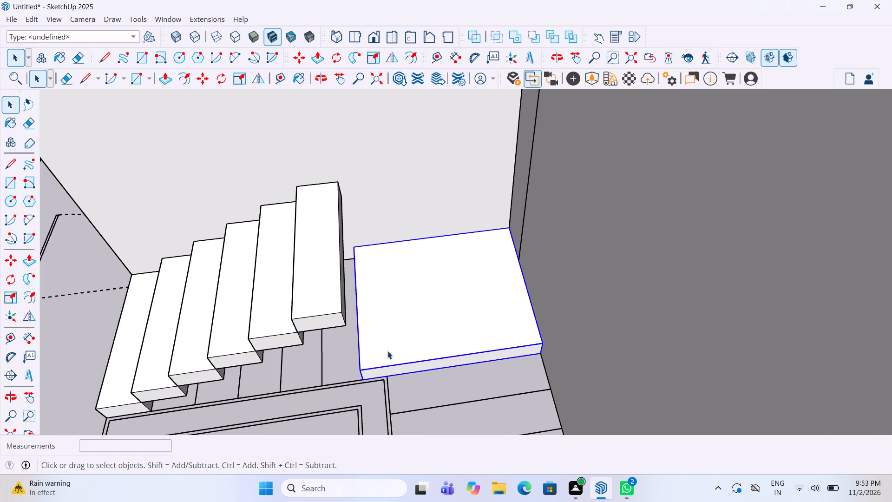
{"action": "key", "text": "m"}
{"action": "scroll", "coordinate": [367, 379], "scroll_direction": "up", "scroll_amount": 3}
{"action": "left_click", "coordinate": [362, 384]}
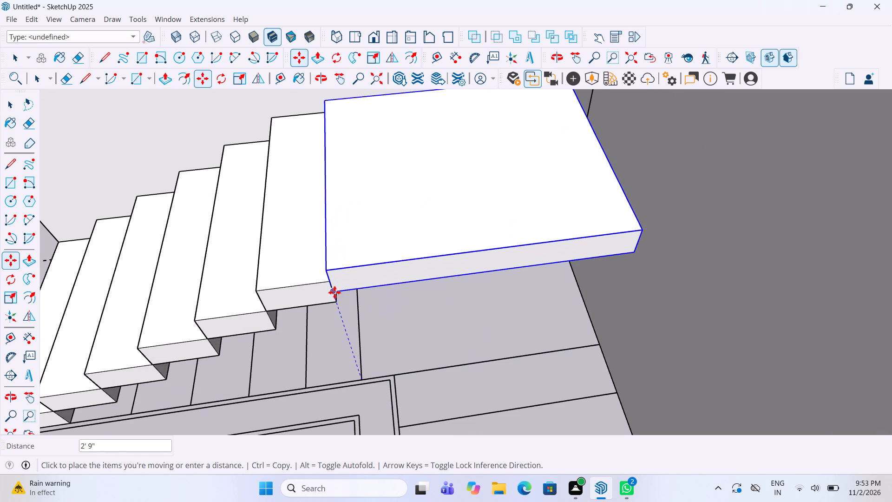
{"action": "left_click", "coordinate": [330, 284]}
{"action": "key", "text": "space"}
{"action": "left_click", "coordinate": [395, 338]}
{"action": "scroll", "coordinate": [395, 338], "scroll_direction": "down", "scroll_amount": 3}
{"action": "middle_click_drag", "start_coordinate": [395, 338], "coordinate": [400, 342]}
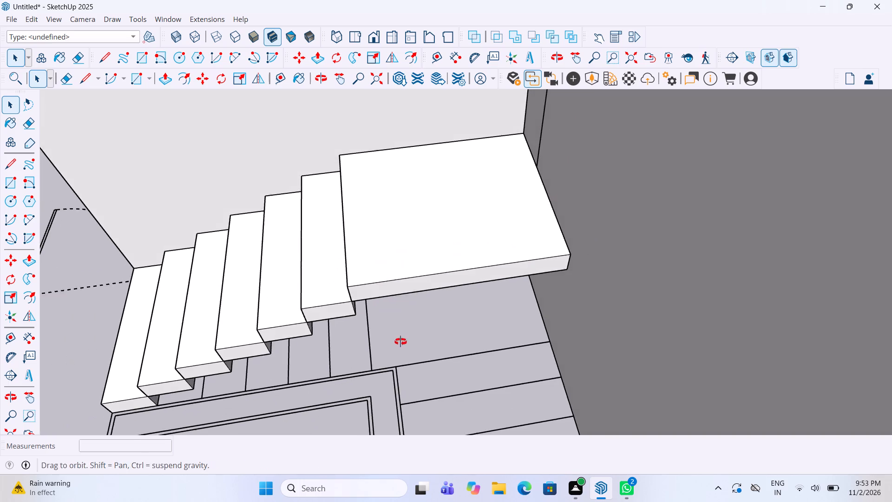
{"action": "middle_click_drag", "start_coordinate": [400, 342], "coordinate": [401, 342]}
{"action": "scroll", "coordinate": [419, 330], "scroll_direction": "down", "scroll_amount": 2}
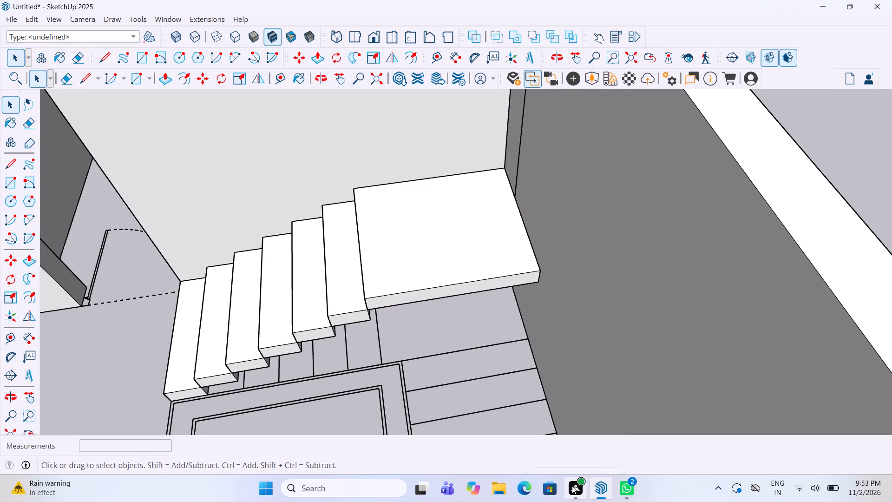
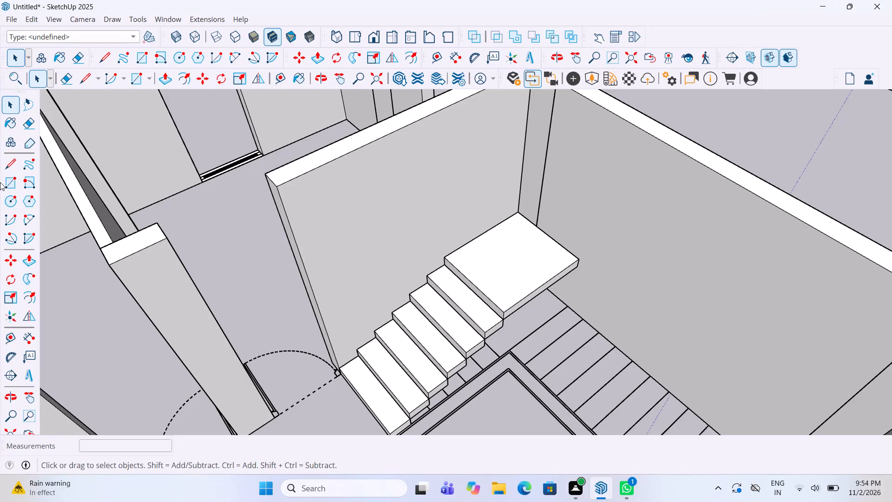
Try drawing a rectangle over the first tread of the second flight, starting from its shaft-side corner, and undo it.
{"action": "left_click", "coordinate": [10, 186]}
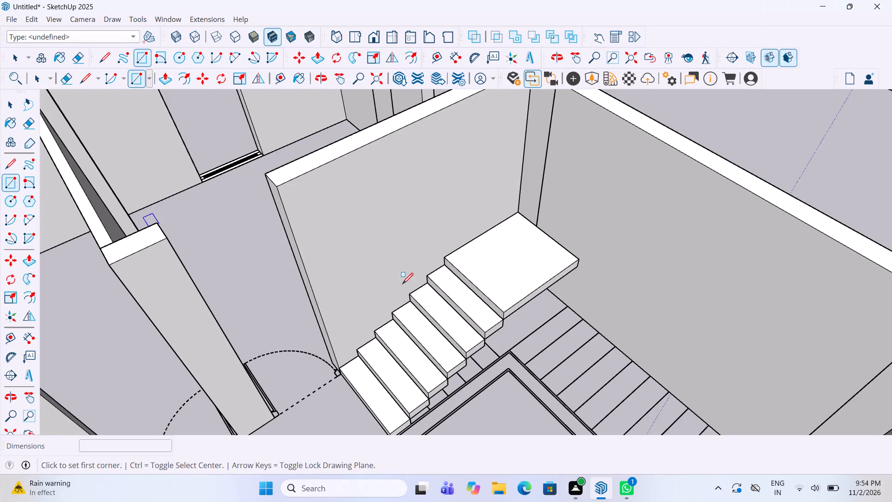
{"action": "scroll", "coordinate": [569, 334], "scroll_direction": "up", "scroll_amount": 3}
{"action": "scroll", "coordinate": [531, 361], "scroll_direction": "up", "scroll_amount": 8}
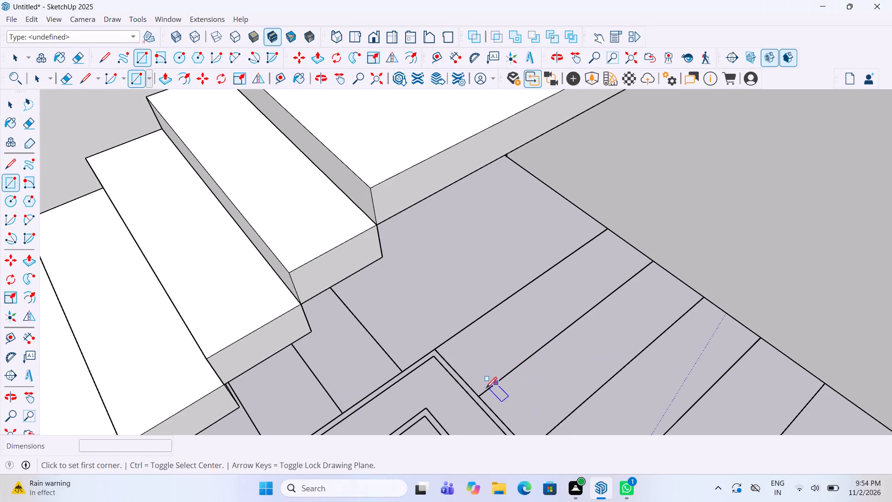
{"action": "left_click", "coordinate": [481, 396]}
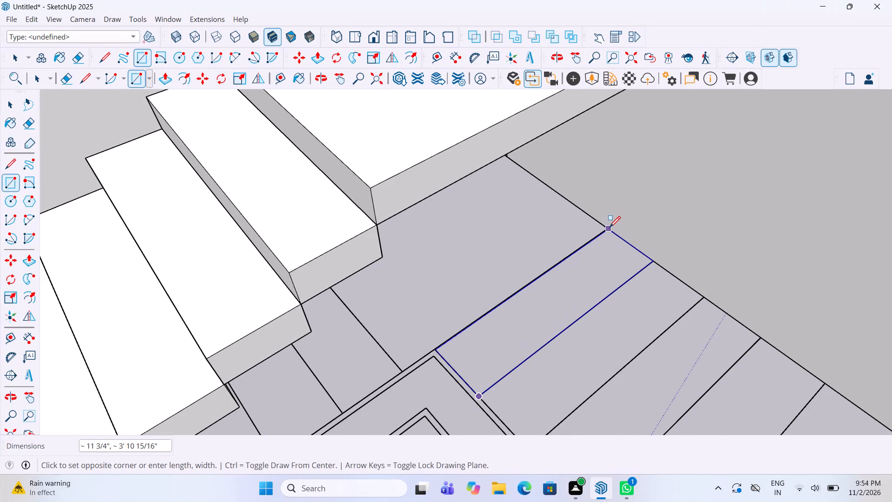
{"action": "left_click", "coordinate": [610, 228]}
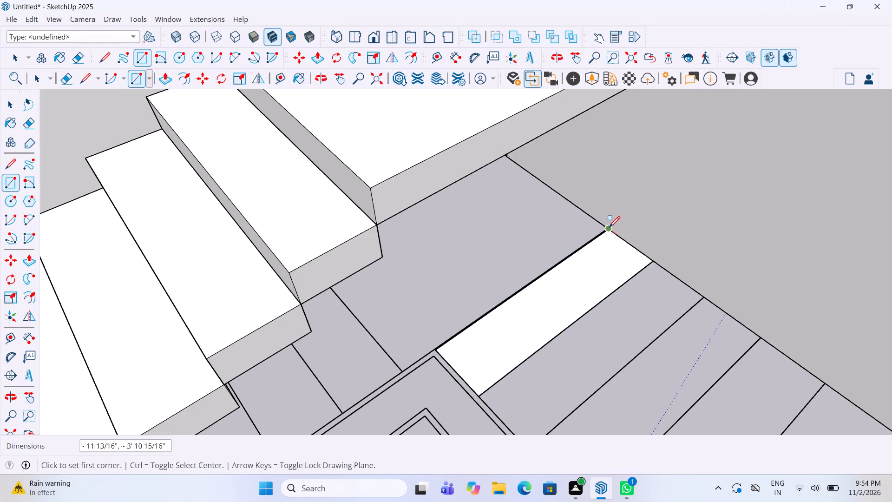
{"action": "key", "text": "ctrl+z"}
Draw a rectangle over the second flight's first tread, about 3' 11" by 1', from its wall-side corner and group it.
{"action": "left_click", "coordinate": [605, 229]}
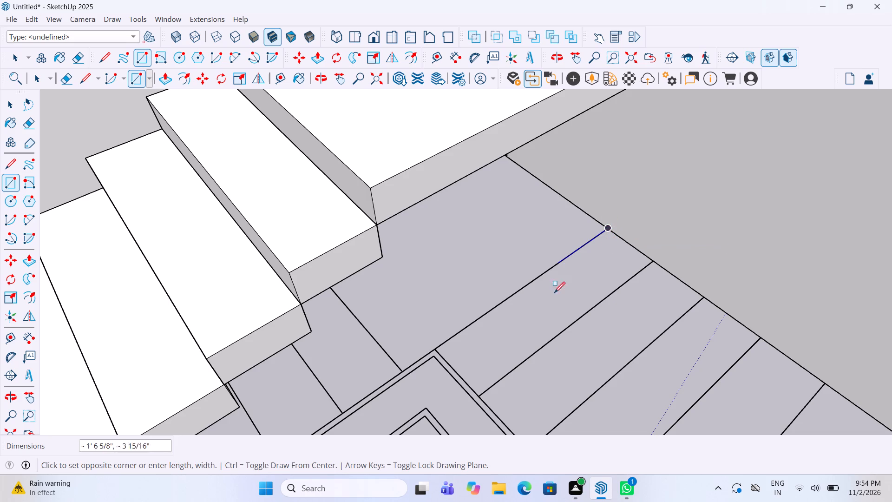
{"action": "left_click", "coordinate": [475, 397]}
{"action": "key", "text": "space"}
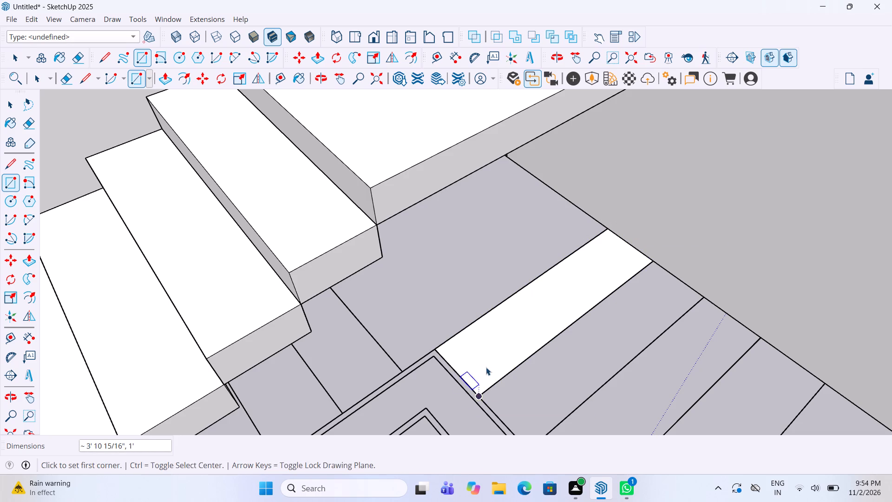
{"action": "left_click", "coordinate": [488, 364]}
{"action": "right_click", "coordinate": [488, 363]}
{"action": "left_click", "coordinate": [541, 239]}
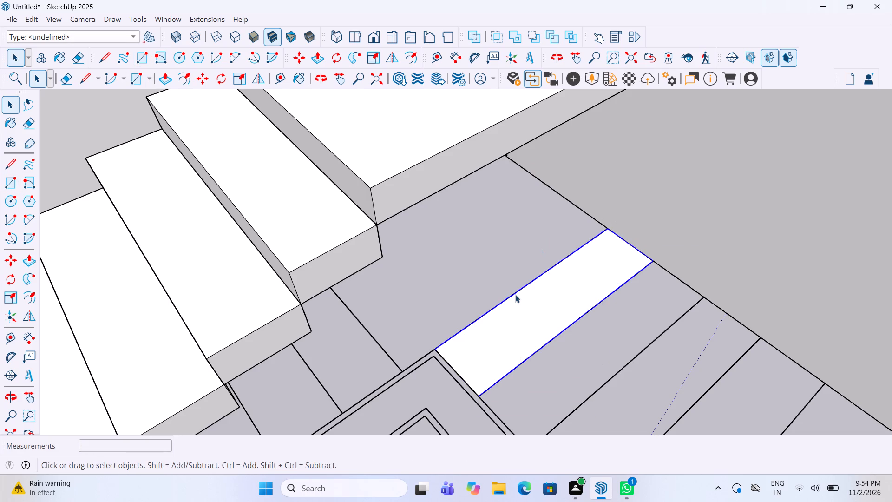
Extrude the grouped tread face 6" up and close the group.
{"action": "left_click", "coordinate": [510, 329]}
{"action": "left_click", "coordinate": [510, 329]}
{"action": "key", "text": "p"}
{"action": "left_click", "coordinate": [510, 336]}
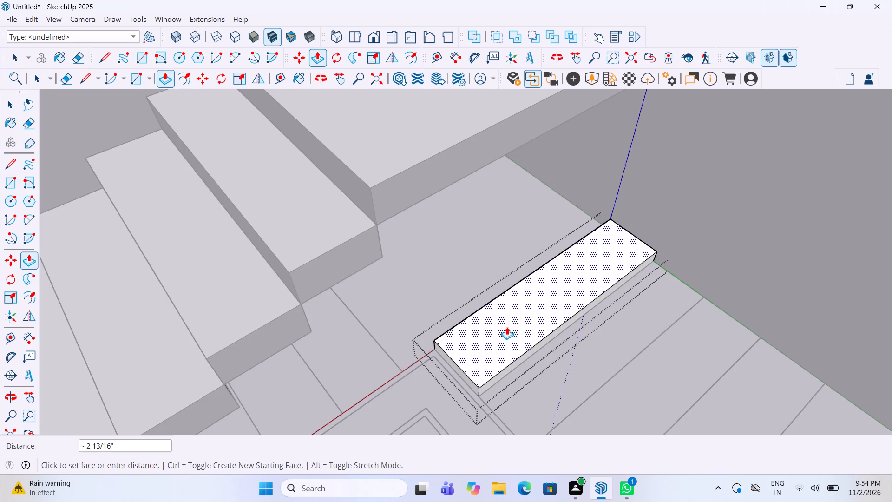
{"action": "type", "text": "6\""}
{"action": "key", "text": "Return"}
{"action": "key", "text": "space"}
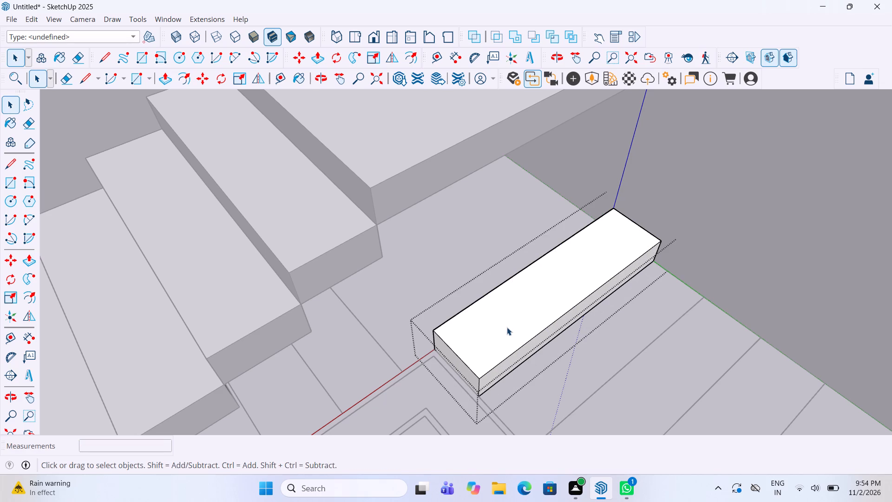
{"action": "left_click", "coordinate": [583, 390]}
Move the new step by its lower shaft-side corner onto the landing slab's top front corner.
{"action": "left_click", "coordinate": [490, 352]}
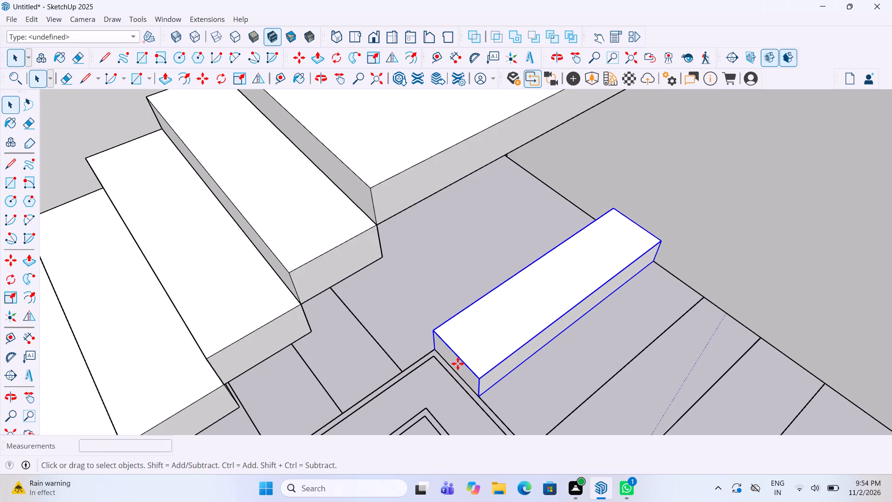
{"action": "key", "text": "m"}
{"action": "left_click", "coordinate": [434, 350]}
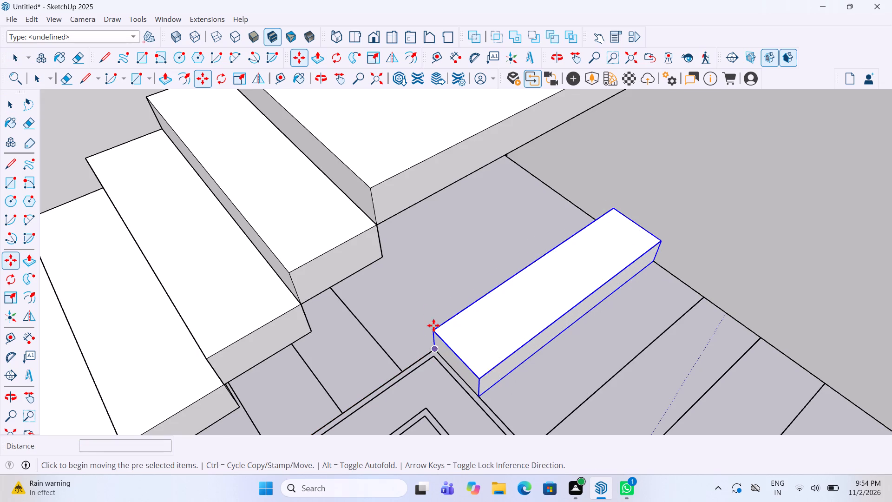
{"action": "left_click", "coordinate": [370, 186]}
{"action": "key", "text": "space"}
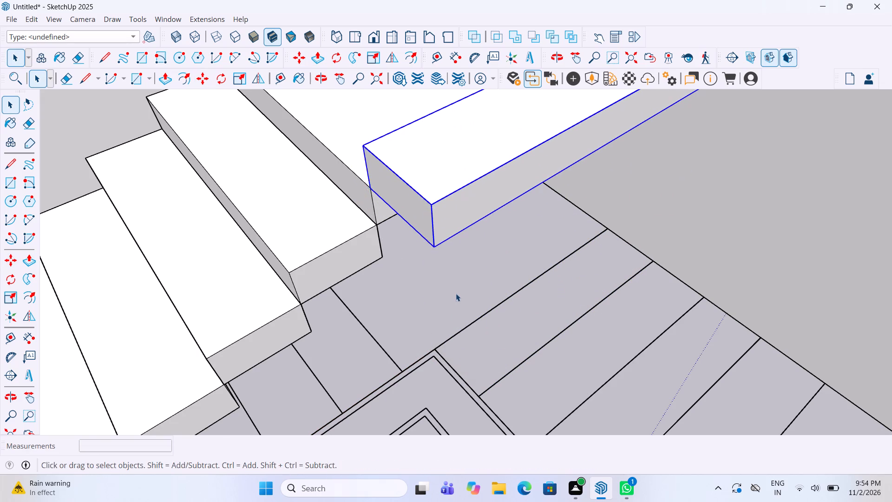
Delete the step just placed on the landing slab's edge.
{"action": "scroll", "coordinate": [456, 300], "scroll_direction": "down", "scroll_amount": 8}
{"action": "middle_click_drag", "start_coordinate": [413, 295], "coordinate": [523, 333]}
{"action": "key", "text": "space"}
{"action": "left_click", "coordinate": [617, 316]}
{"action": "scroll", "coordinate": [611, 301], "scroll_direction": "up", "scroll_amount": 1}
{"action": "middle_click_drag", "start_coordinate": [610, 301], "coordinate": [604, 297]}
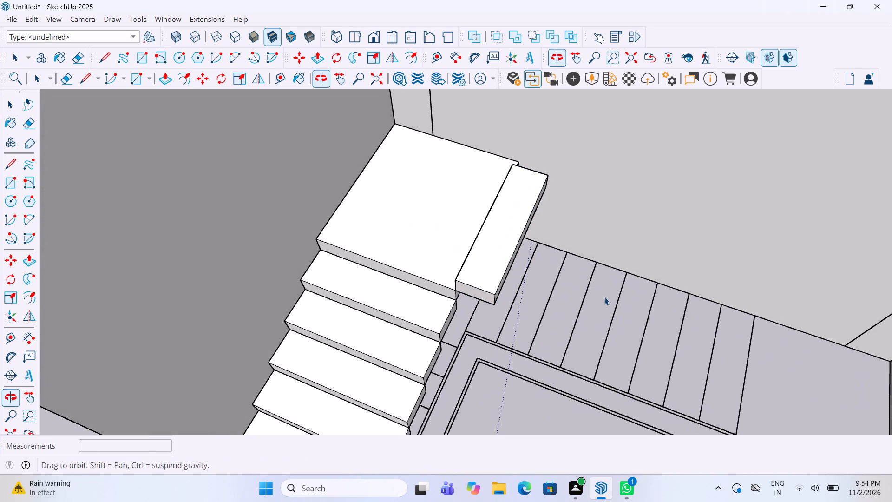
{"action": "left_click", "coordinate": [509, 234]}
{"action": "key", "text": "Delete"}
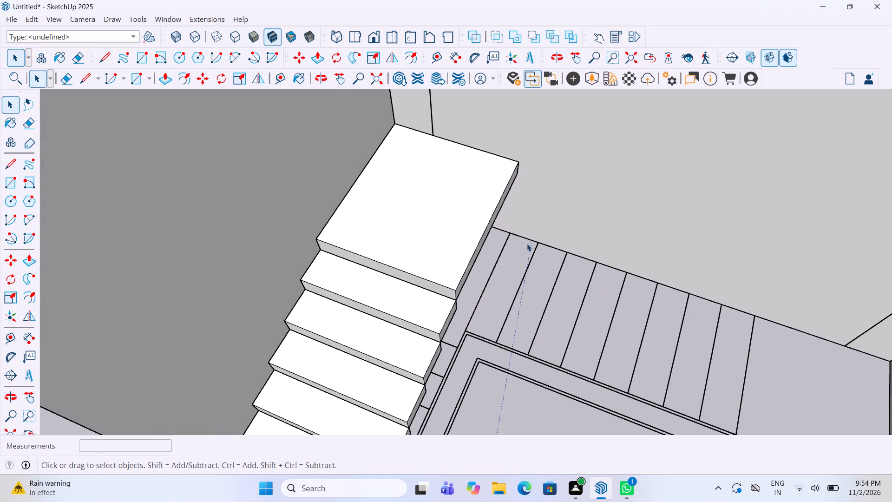
Draw a rectangle of about 3' 11" by 1' over the second flight's first tread and group it.
{"action": "left_click", "coordinate": [13, 178]}
{"action": "scroll", "coordinate": [496, 335], "scroll_direction": "up", "scroll_amount": 7}
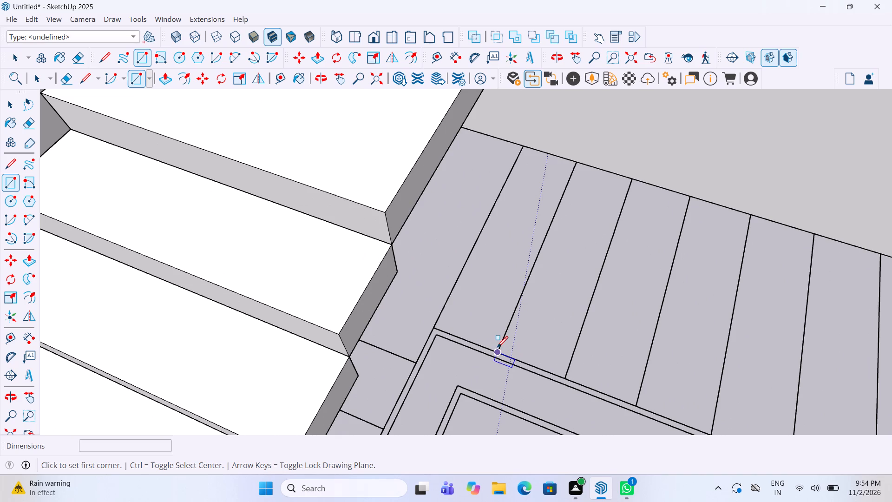
{"action": "left_click", "coordinate": [497, 350]}
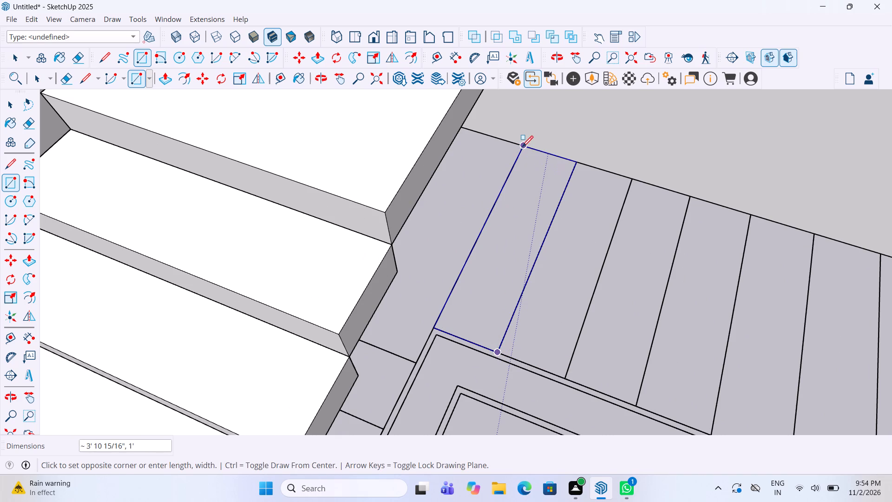
{"action": "left_click", "coordinate": [522, 148]}
{"action": "key", "text": "space"}
{"action": "left_click", "coordinate": [517, 246]}
{"action": "right_click", "coordinate": [517, 246]}
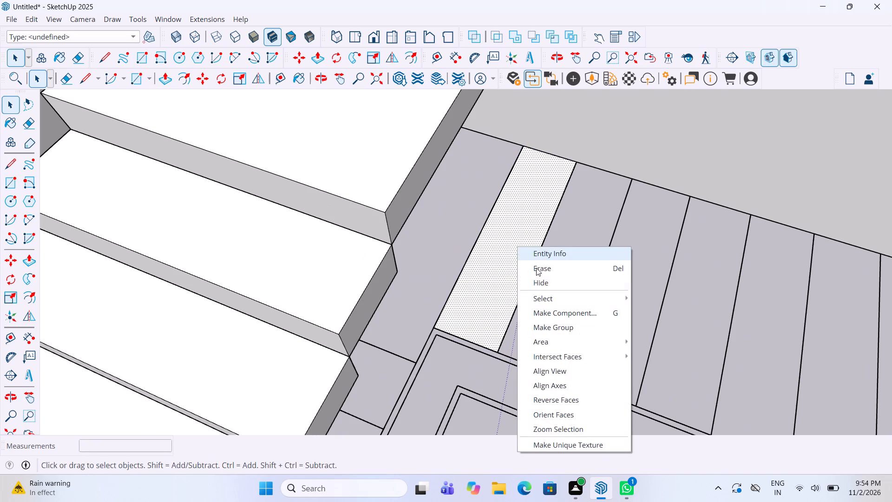
{"action": "left_click", "coordinate": [559, 331]}
Extrude the grouped tread face 6" up and close the group.
{"action": "double_click", "coordinate": [499, 268]}
{"action": "key", "text": "p"}
{"action": "left_click", "coordinate": [499, 268]}
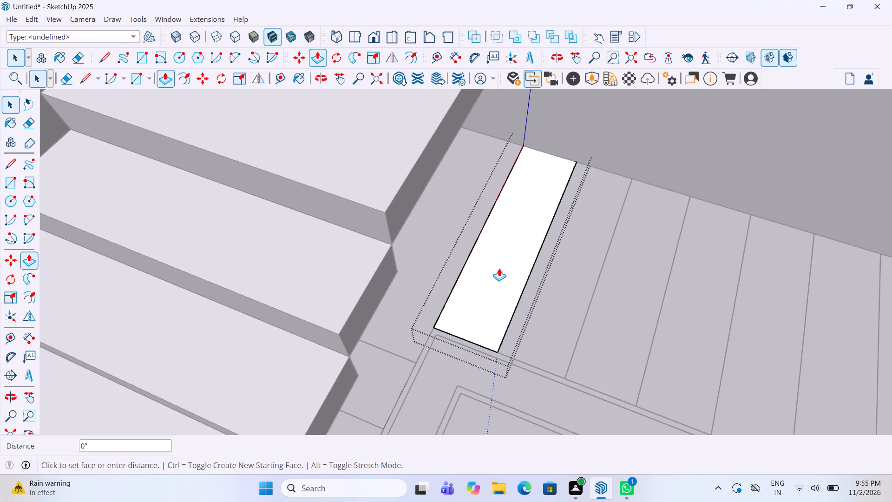
{"action": "type", "text": "6\""}
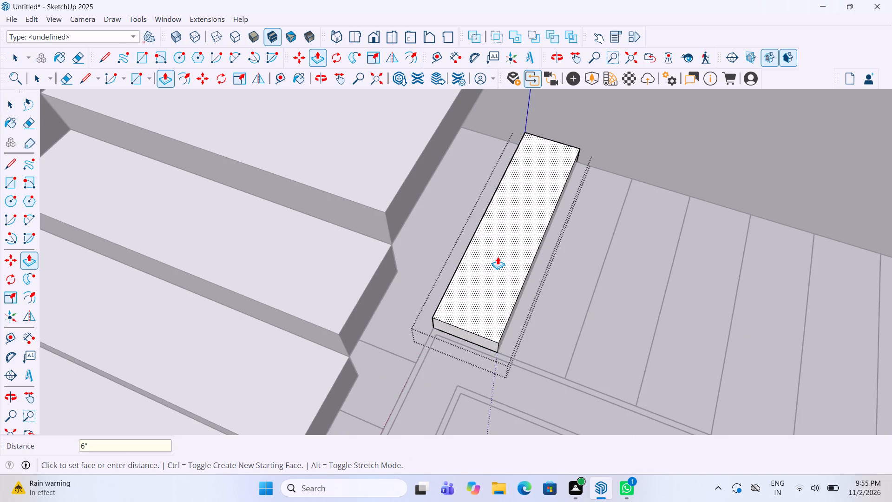
{"action": "key", "text": "Return"}
{"action": "key", "text": "space"}
{"action": "left_click", "coordinate": [630, 330]}
Move the second flight's first step by its lower wall-side corner onto the landing slab's top corner at the wall.
{"action": "left_click", "coordinate": [497, 309]}
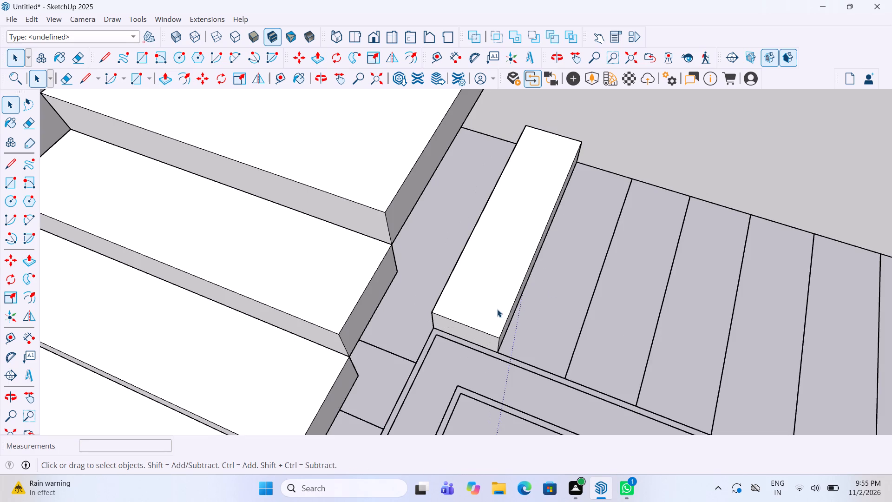
{"action": "middle_click_drag", "start_coordinate": [487, 316], "coordinate": [498, 318]}
{"action": "key", "text": "m"}
{"action": "scroll", "coordinate": [345, 258], "scroll_direction": "up", "scroll_amount": 1}
{"action": "middle_click_drag", "start_coordinate": [345, 258], "coordinate": [355, 264]}
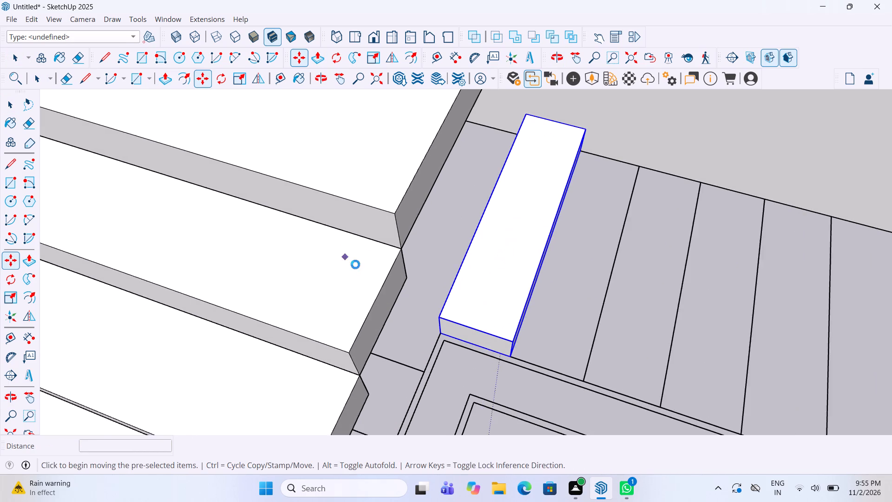
{"action": "middle_click_drag", "start_coordinate": [355, 264], "coordinate": [356, 265]}
{"action": "scroll", "coordinate": [472, 163], "scroll_direction": "up", "scroll_amount": 3}
{"action": "scroll", "coordinate": [520, 134], "scroll_direction": "up", "scroll_amount": 4}
{"action": "middle_click_drag", "start_coordinate": [521, 134], "coordinate": [531, 134]}
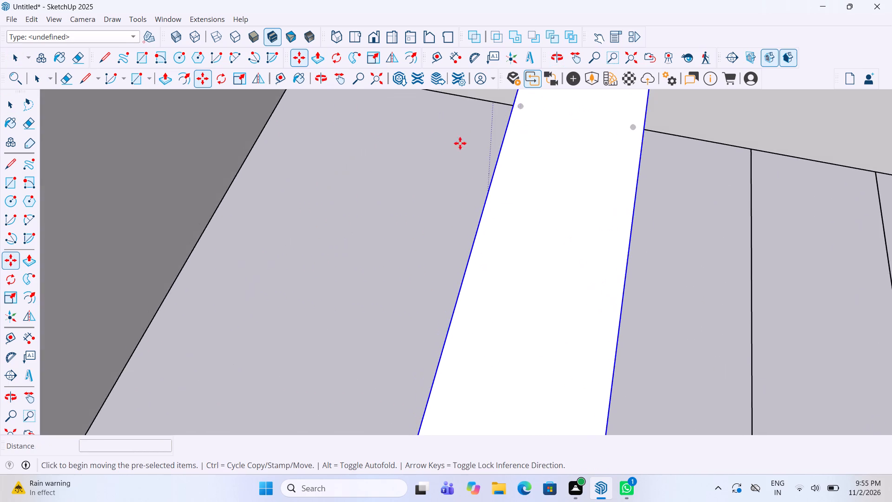
{"action": "scroll", "coordinate": [423, 147], "scroll_direction": "down", "scroll_amount": 17}
{"action": "middle_click_drag", "start_coordinate": [424, 189], "coordinate": [502, 247]}
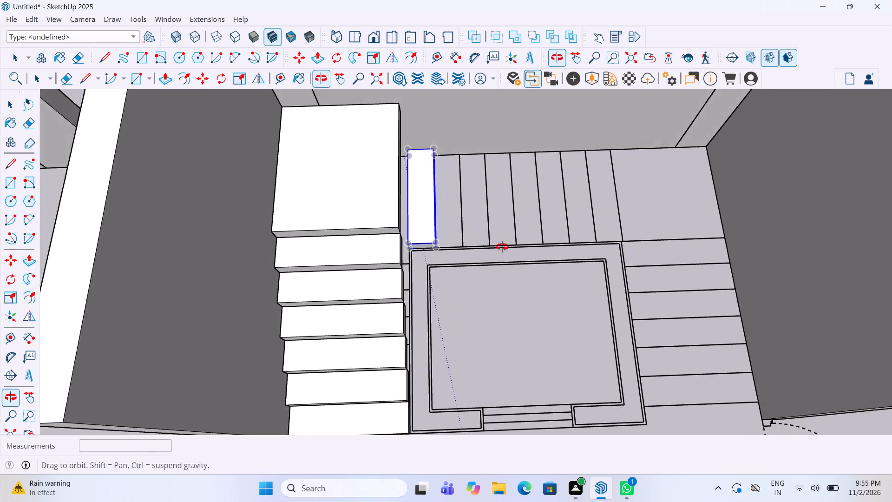
{"action": "middle_click_drag", "start_coordinate": [502, 247], "coordinate": [527, 247]}
{"action": "scroll", "coordinate": [396, 152], "scroll_direction": "up", "scroll_amount": 4}
{"action": "left_click", "coordinate": [383, 172]}
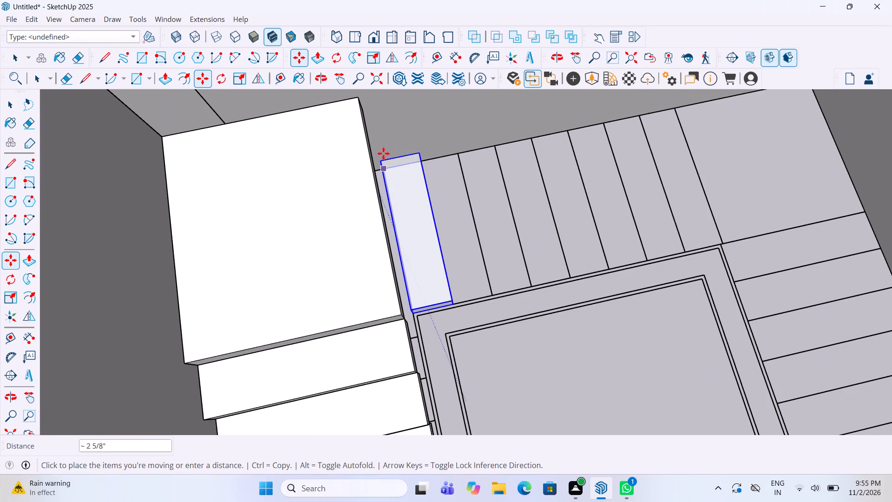
{"action": "left_click", "coordinate": [354, 98]}
{"action": "key", "text": "space"}
{"action": "left_click", "coordinate": [446, 198]}
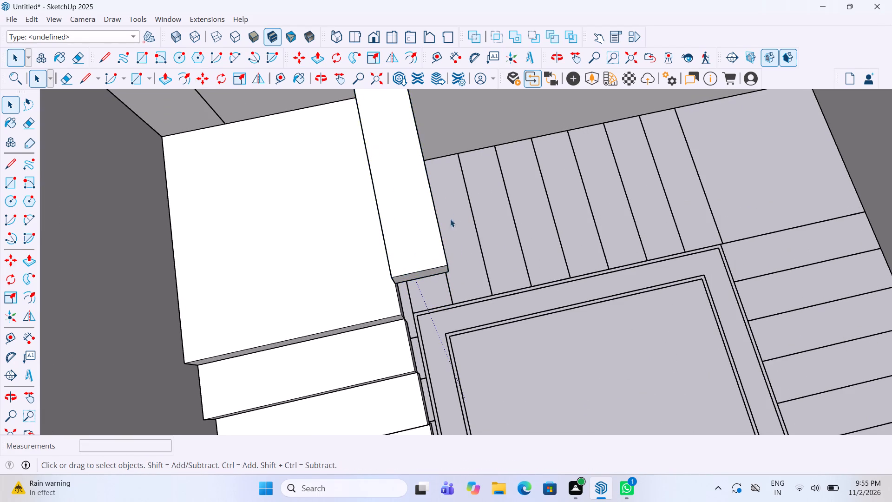
Copy the second flight's first step up as its second step, seated on the first step's top back corner.
{"action": "scroll", "coordinate": [453, 241], "scroll_direction": "down", "scroll_amount": 4}
{"action": "middle_click_drag", "start_coordinate": [300, 244], "coordinate": [484, 228]}
{"action": "scroll", "coordinate": [485, 218], "scroll_direction": "down", "scroll_amount": 3}
{"action": "middle_click_drag", "start_coordinate": [439, 256], "coordinate": [450, 254]}
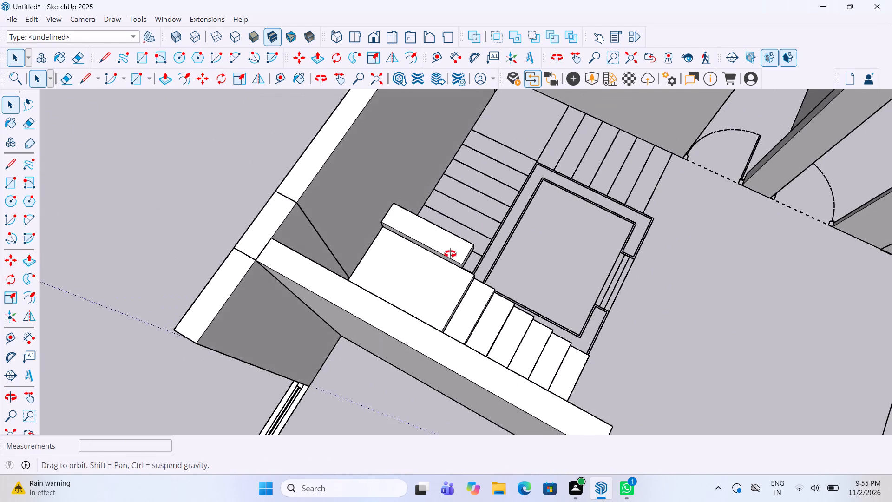
{"action": "middle_click_drag", "start_coordinate": [450, 254], "coordinate": [503, 244]}
{"action": "scroll", "coordinate": [462, 281], "scroll_direction": "down", "scroll_amount": 7}
{"action": "scroll", "coordinate": [465, 251], "scroll_direction": "up", "scroll_amount": 6}
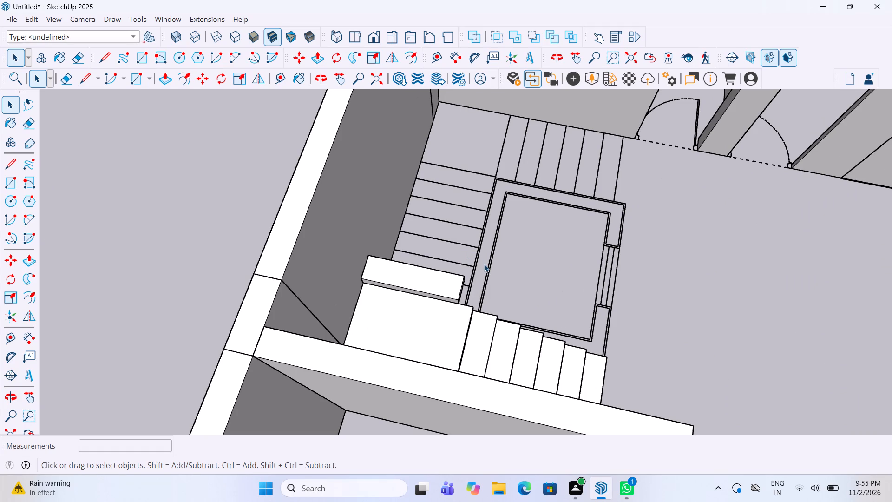
{"action": "scroll", "coordinate": [454, 271], "scroll_direction": "up", "scroll_amount": 2}
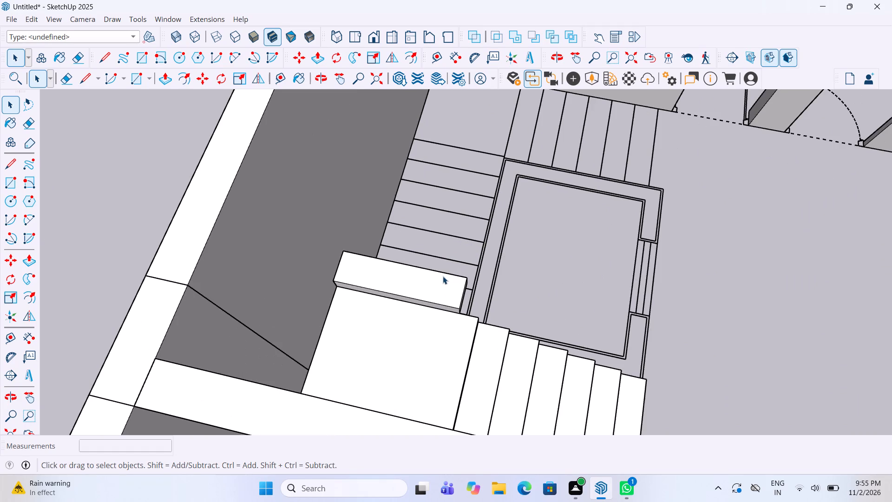
{"action": "scroll", "coordinate": [443, 276], "scroll_direction": "up", "scroll_amount": 2}
{"action": "left_click", "coordinate": [426, 284]}
{"action": "key", "text": "m"}
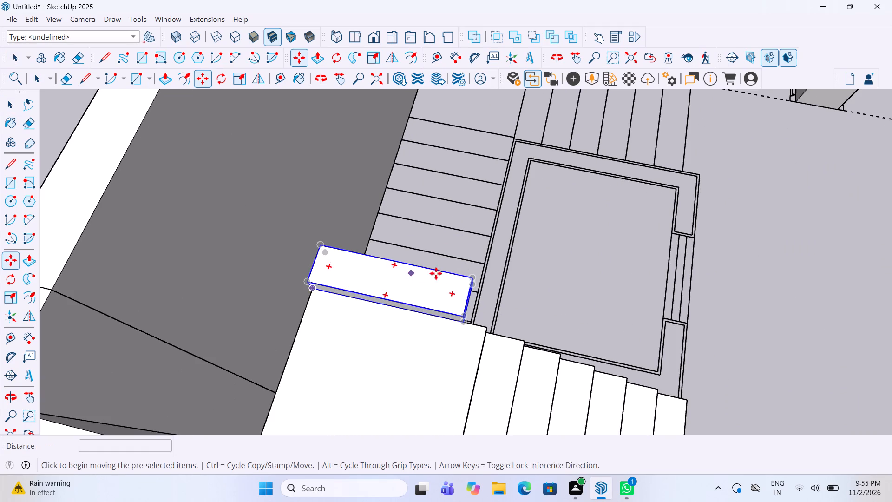
{"action": "middle_click_drag", "start_coordinate": [461, 266], "coordinate": [315, 262]}
{"action": "scroll", "coordinate": [400, 311], "scroll_direction": "up", "scroll_amount": 1}
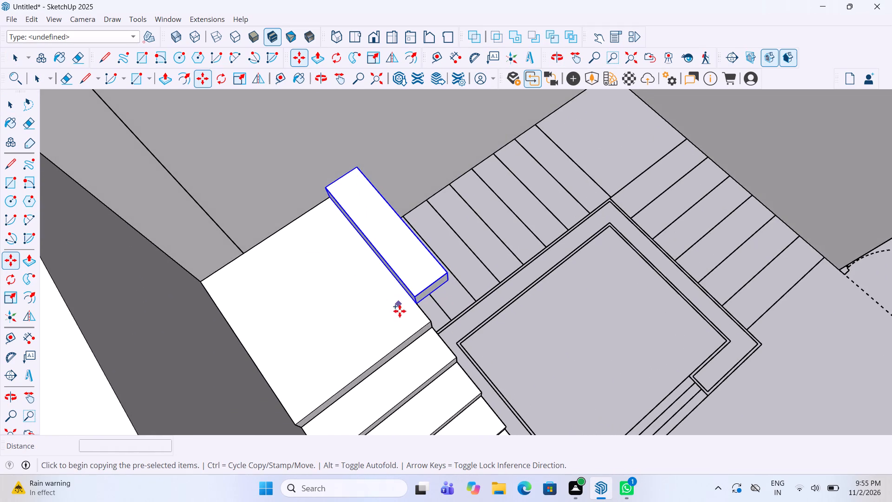
{"action": "scroll", "coordinate": [400, 311], "scroll_direction": "up", "scroll_amount": 2}
{"action": "left_click", "coordinate": [423, 306]}
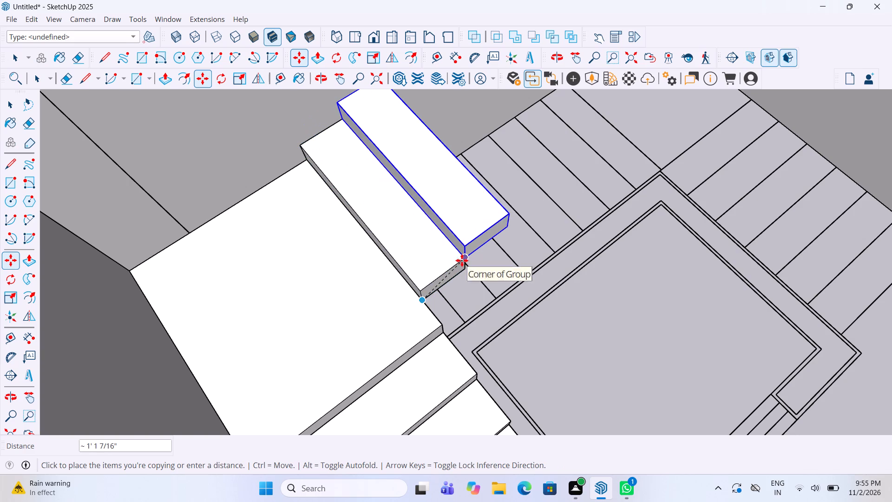
{"action": "left_click", "coordinate": [462, 260]}
Copy the second flight's second step up as its third step, seated on the second step's top back corner.
{"action": "scroll", "coordinate": [429, 288], "scroll_direction": "down", "scroll_amount": 5}
{"action": "middle_click_drag", "start_coordinate": [475, 280], "coordinate": [385, 190]}
{"action": "scroll", "coordinate": [501, 221], "scroll_direction": "up", "scroll_amount": 3}
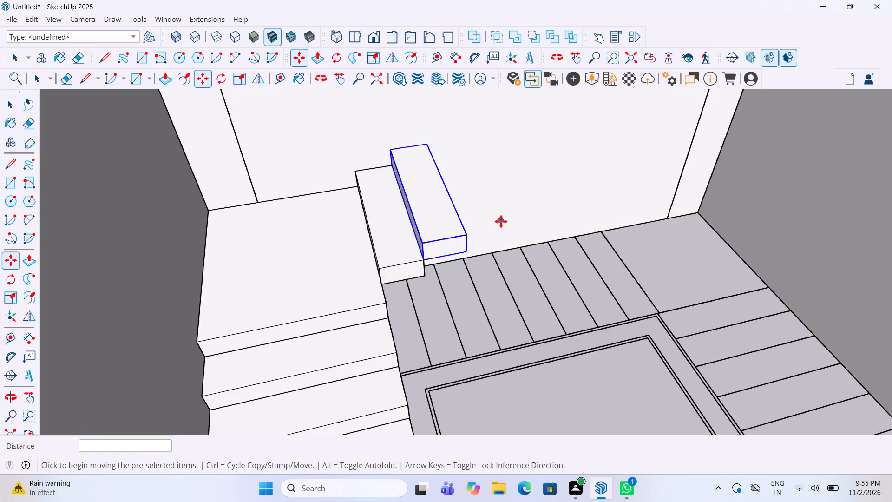
{"action": "scroll", "coordinate": [487, 225], "scroll_direction": "up", "scroll_amount": 3}
{"action": "key", "text": "m"}
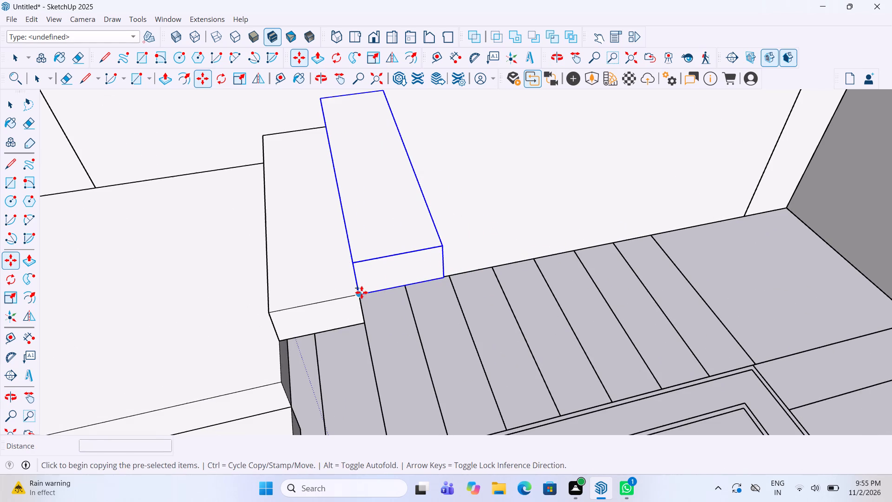
{"action": "left_click", "coordinate": [361, 292]}
{"action": "left_click", "coordinate": [440, 251]}
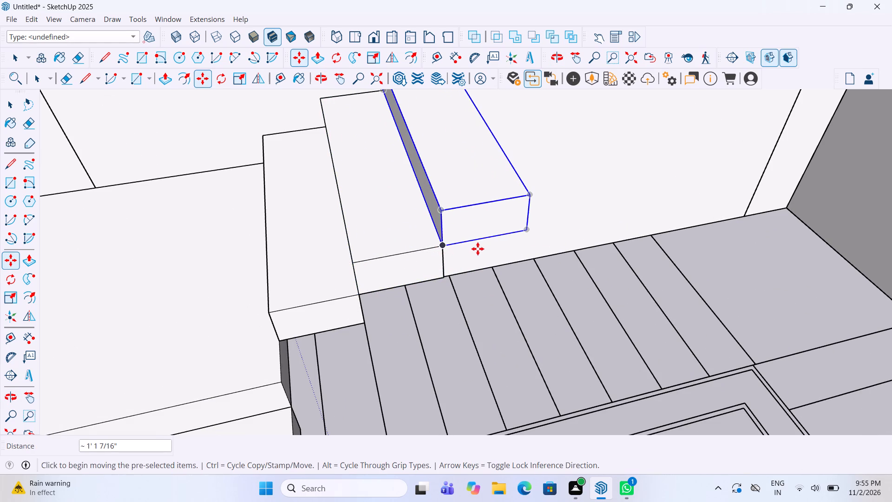
{"action": "middle_click_drag", "start_coordinate": [341, 289], "coordinate": [411, 239]}
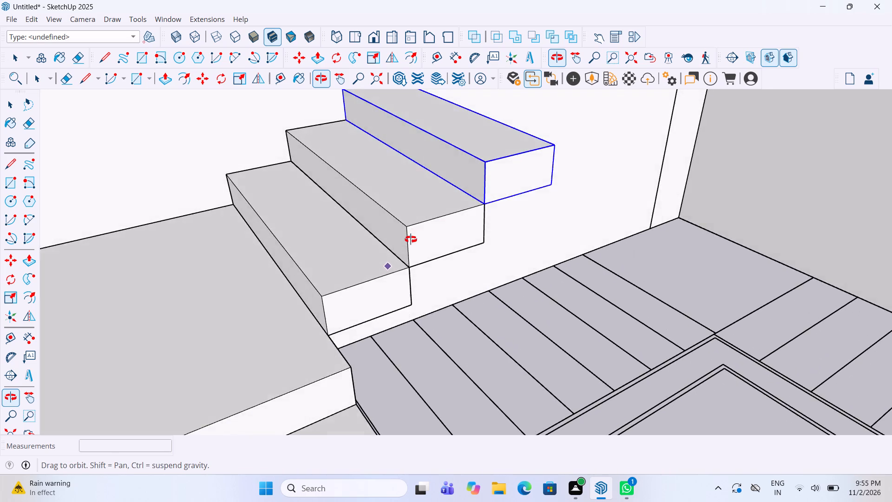
Copy the second flight's third step up as its fourth step, seated on the third step's top back corner.
{"action": "middle_click_drag", "start_coordinate": [411, 239], "coordinate": [334, 293]}
{"action": "scroll", "coordinate": [297, 312], "scroll_direction": "down", "scroll_amount": 6}
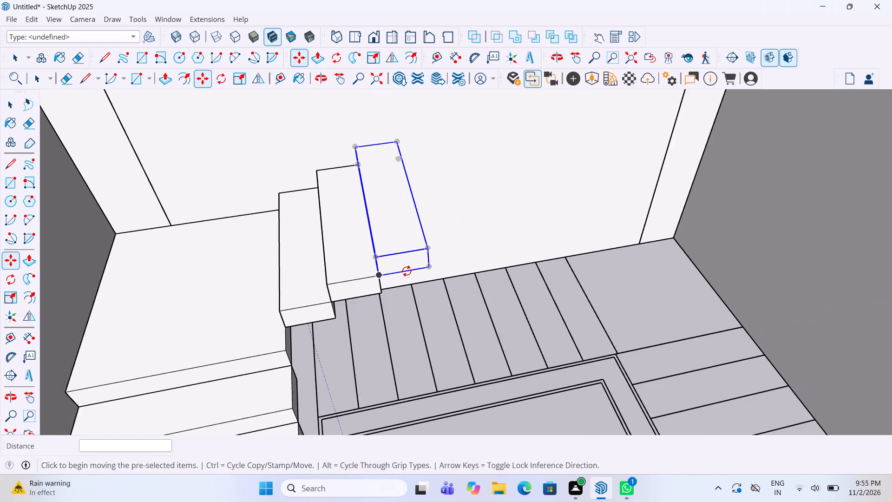
{"action": "scroll", "coordinate": [407, 271], "scroll_direction": "up", "scroll_amount": 2}
{"action": "key", "text": "m"}
{"action": "left_click", "coordinate": [372, 277]}
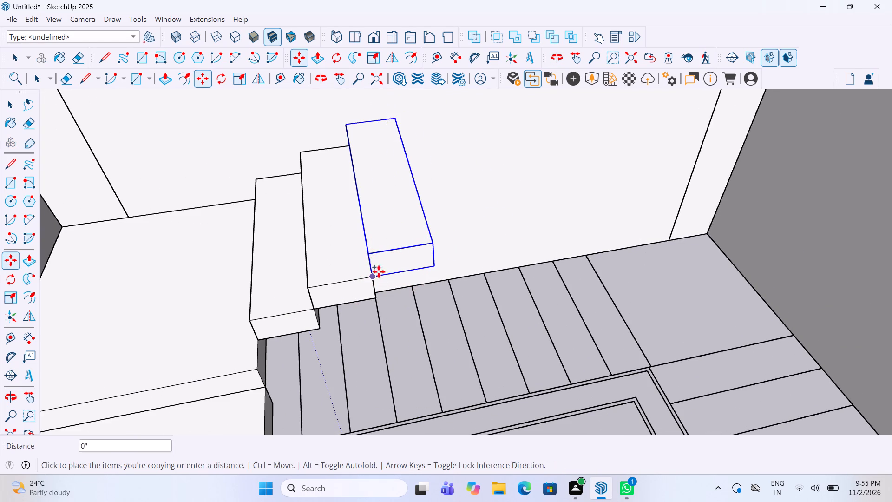
{"action": "left_click", "coordinate": [431, 242]}
Copy the second flight's fourth step up as its fifth step, seated on the fourth step's top back corner.
{"action": "key", "text": "m"}
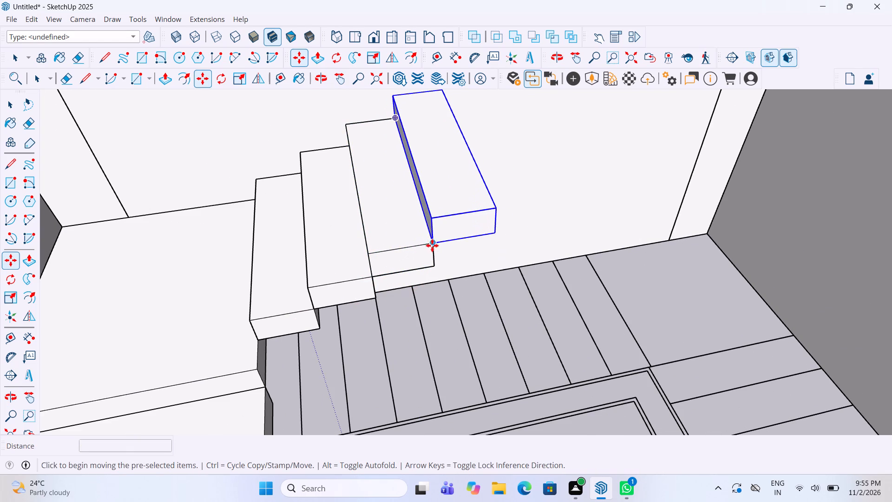
{"action": "left_click", "coordinate": [433, 243]}
{"action": "left_click", "coordinate": [493, 206]}
Copy the second flight's fifth step up as its sixth step, seated on the fifth step's top back corner.
{"action": "scroll", "coordinate": [481, 247], "scroll_direction": "down", "scroll_amount": 3}
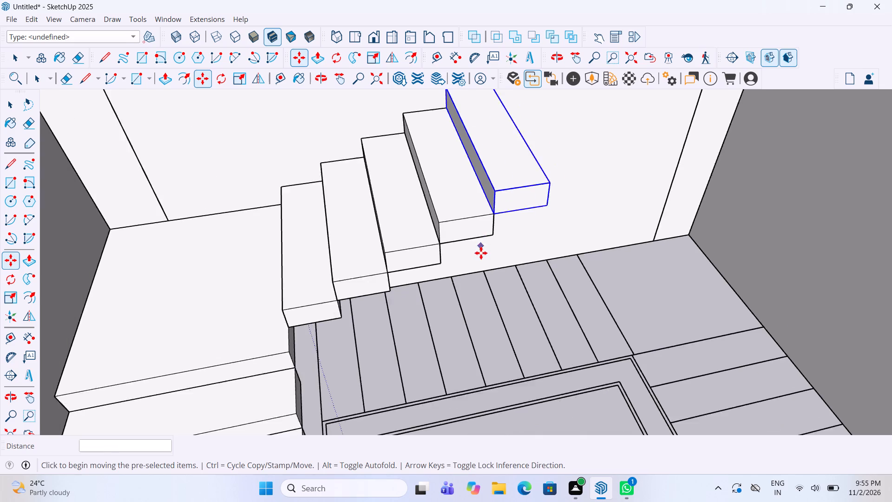
{"action": "middle_click_drag", "start_coordinate": [480, 253], "coordinate": [418, 244]}
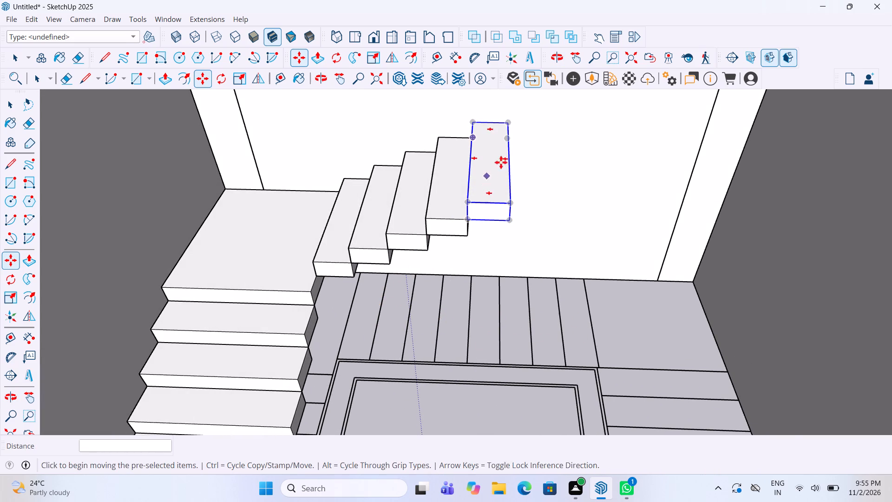
{"action": "scroll", "coordinate": [513, 154], "scroll_direction": "up", "scroll_amount": 3}
{"action": "scroll", "coordinate": [513, 154], "scroll_direction": "down", "scroll_amount": 1}
{"action": "key", "text": "m"}
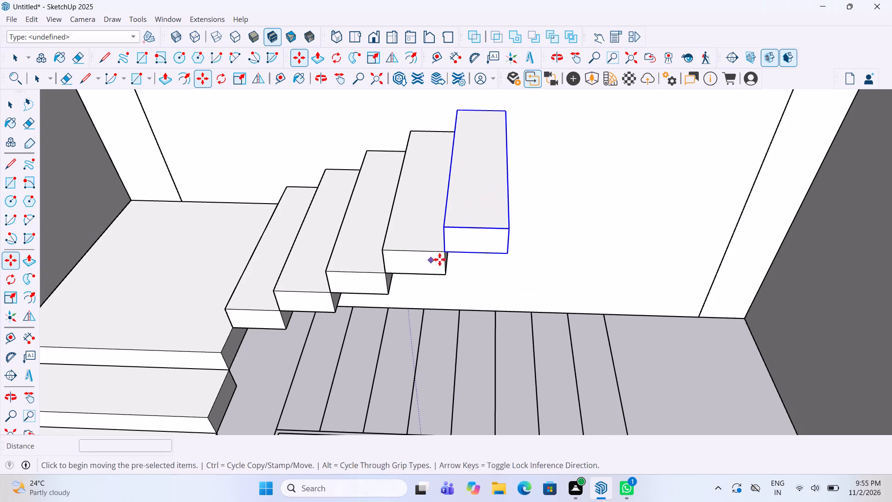
{"action": "left_click", "coordinate": [446, 257], "text": "ctrl"}
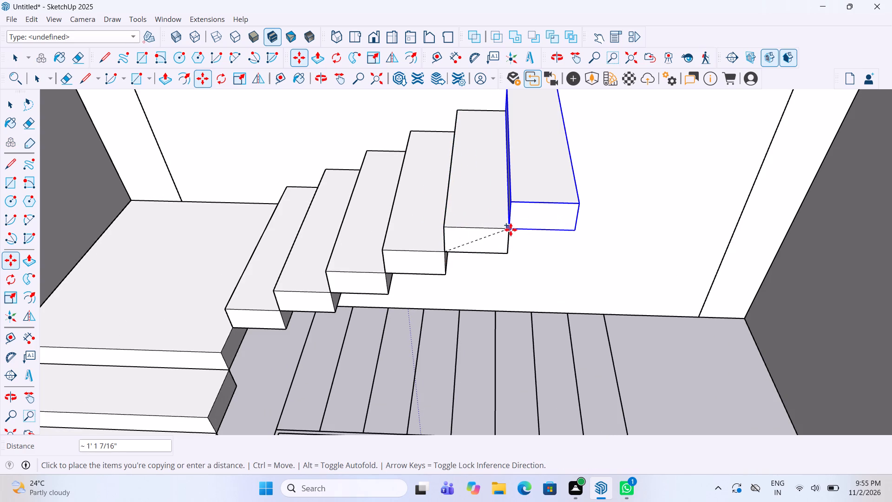
{"action": "left_click", "coordinate": [511, 230]}
Copy the second flight's sixth step up as its seventh step, seated on the sixth step's top back corner.
{"action": "key", "text": "m"}
{"action": "left_click", "coordinate": [510, 230]}
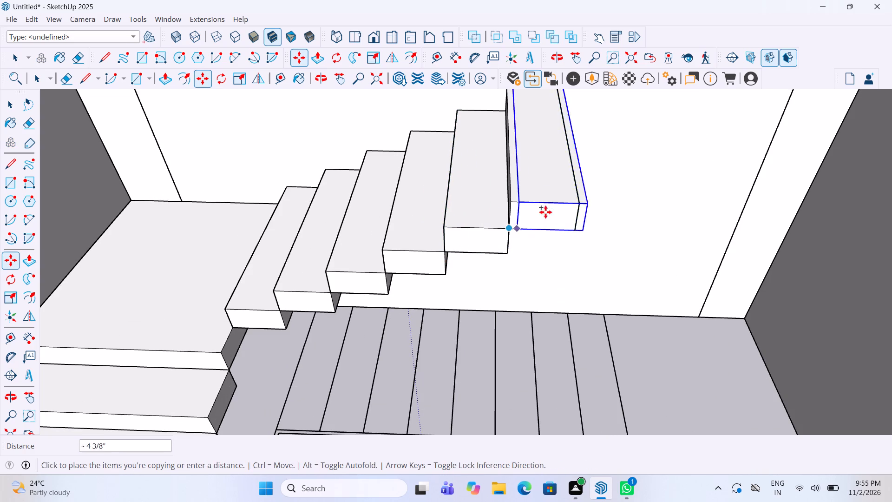
{"action": "left_click", "coordinate": [580, 205]}
Copy the second flight's seventh step up as its eighth step, seated on the seventh step's top back corner, and clear the selection.
{"action": "key", "text": "m"}
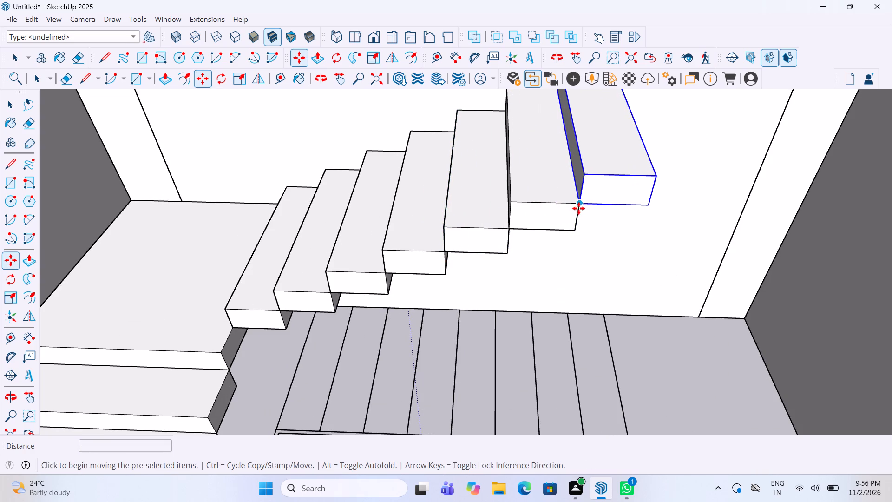
{"action": "left_click", "coordinate": [577, 206], "text": "ctrl"}
{"action": "left_click", "coordinate": [656, 179]}
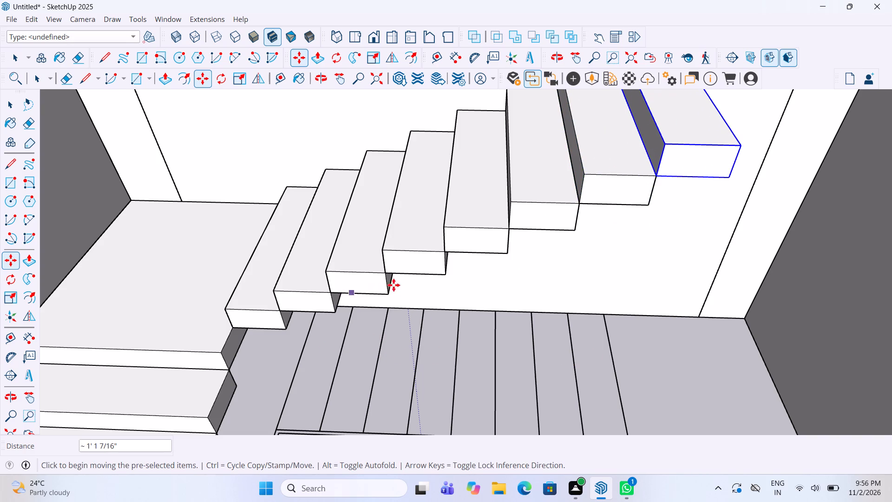
{"action": "scroll", "coordinate": [378, 266], "scroll_direction": "down", "scroll_amount": 9}
{"action": "key", "text": "space"}
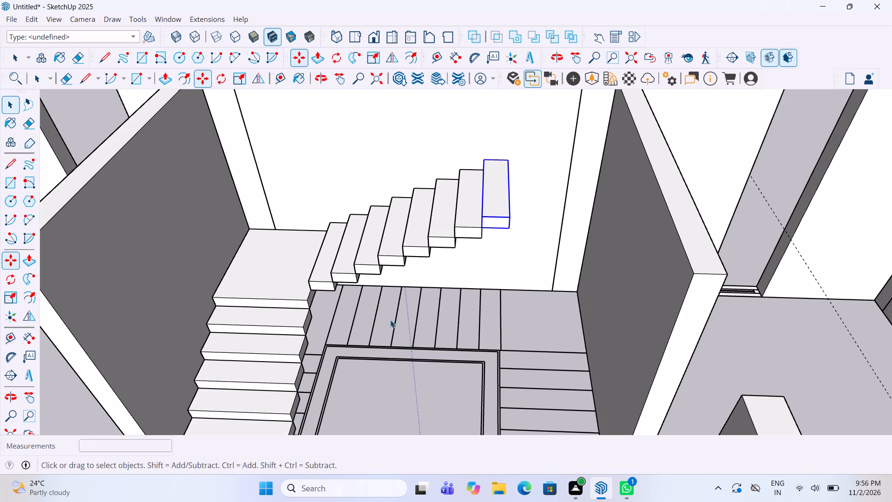
{"action": "left_click", "coordinate": [386, 367]}
Draw a rectangle about 3' 11" by 3' 10" over the second corner landing's outline on the floor plan and group its face.
{"action": "middle_click_drag", "start_coordinate": [295, 238], "coordinate": [322, 244]}
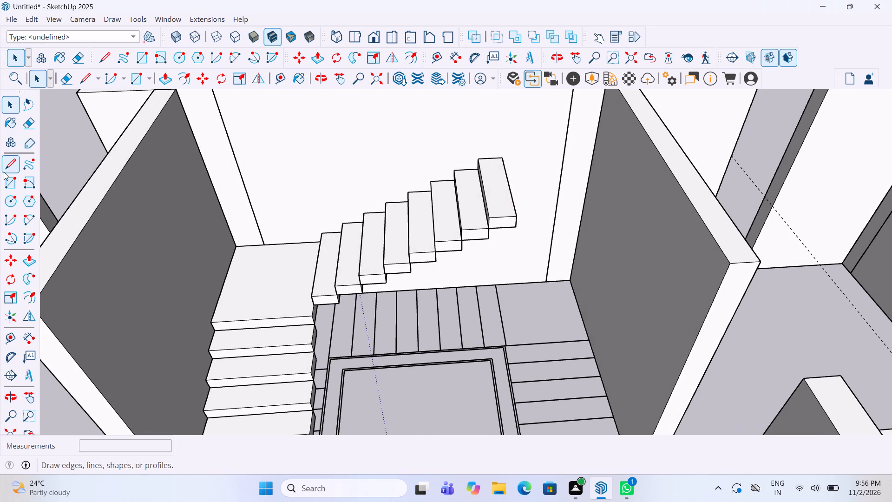
{"action": "left_click", "coordinate": [6, 177]}
{"action": "scroll", "coordinate": [470, 305], "scroll_direction": "up", "scroll_amount": 3}
{"action": "scroll", "coordinate": [522, 318], "scroll_direction": "up", "scroll_amount": 4}
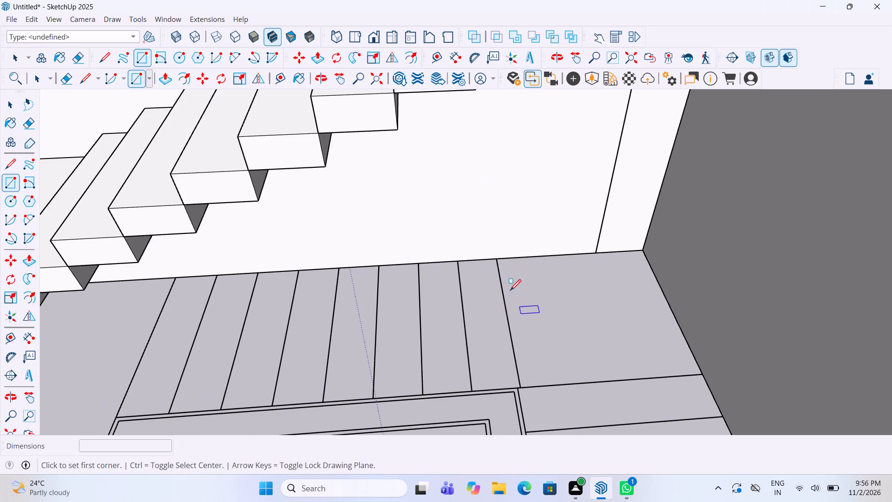
{"action": "left_click", "coordinate": [499, 259]}
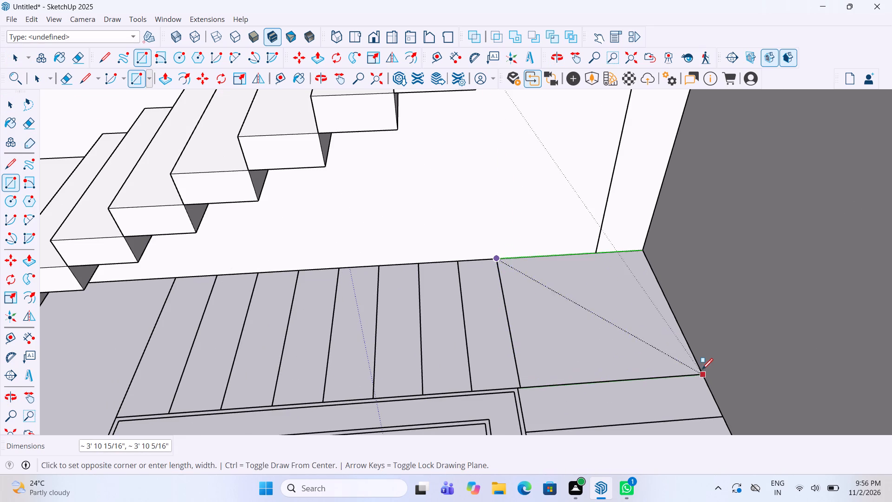
{"action": "left_click", "coordinate": [702, 371]}
{"action": "key", "text": "space"}
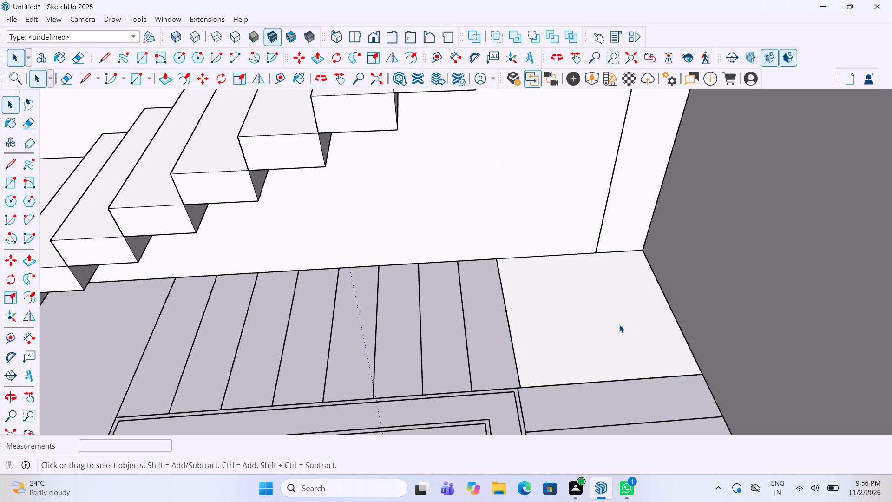
{"action": "left_click", "coordinate": [619, 324]}
{"action": "right_click", "coordinate": [619, 324]}
{"action": "left_click", "coordinate": [656, 205]}
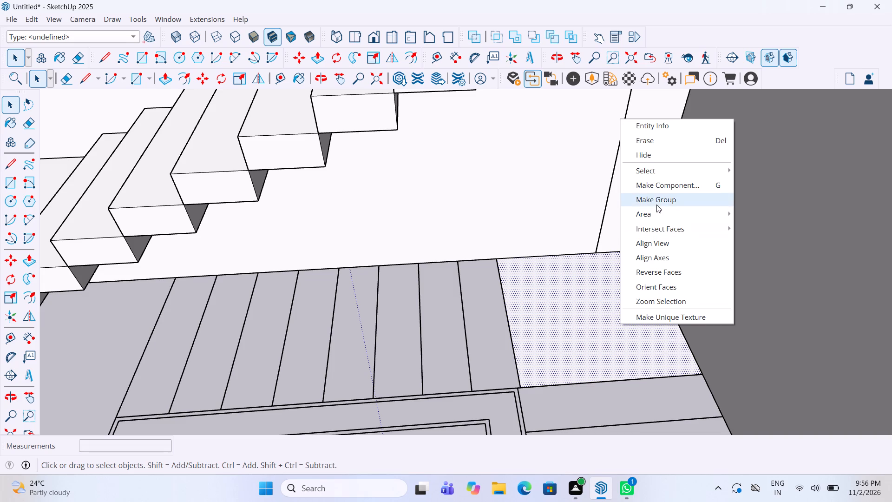
Extrude the grouped landing face 6" up and close the group.
{"action": "double_click", "coordinate": [592, 315]}
{"action": "key", "text": "p"}
{"action": "left_click", "coordinate": [584, 330]}
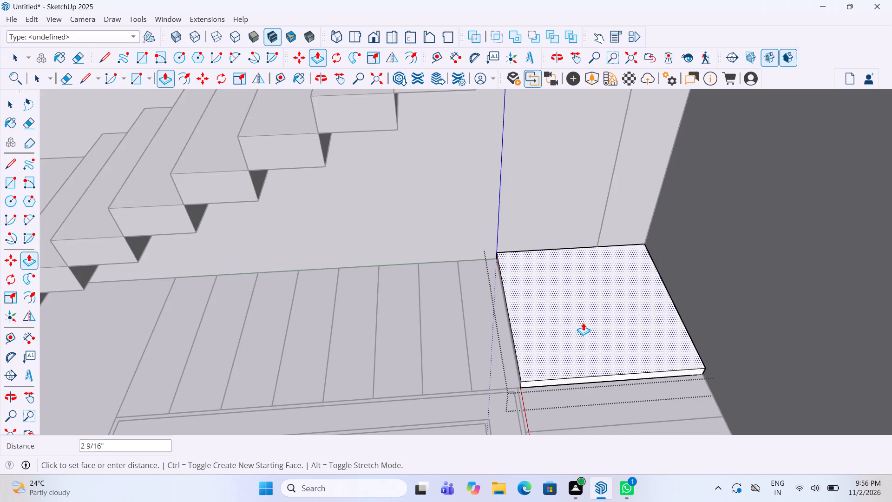
{"action": "type", "text": "6\""}
{"action": "key", "text": "Return"}
{"action": "type", "text": "v"}
{"action": "key", "text": "space"}
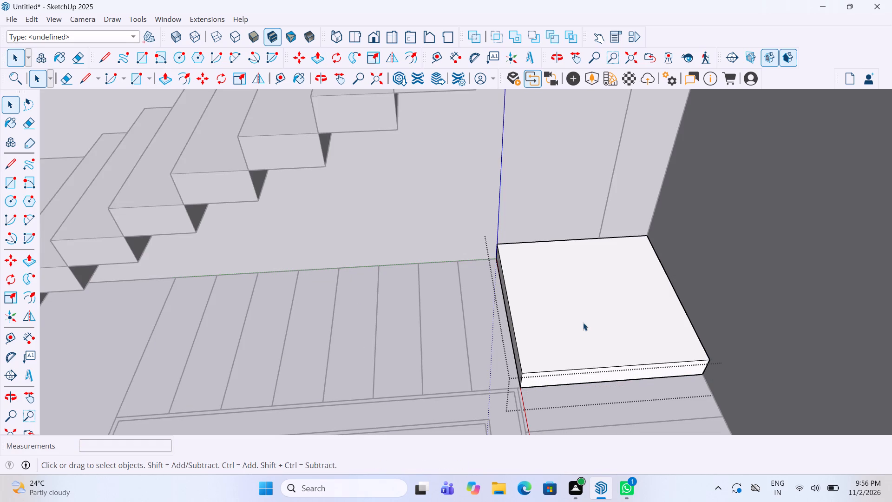
{"action": "key", "text": "space"}
{"action": "left_click", "coordinate": [451, 347]}
Move the second landing slab straight up 7' 6" by its lower inner corner onto the eighth step's top back corner.
{"action": "left_click", "coordinate": [518, 327]}
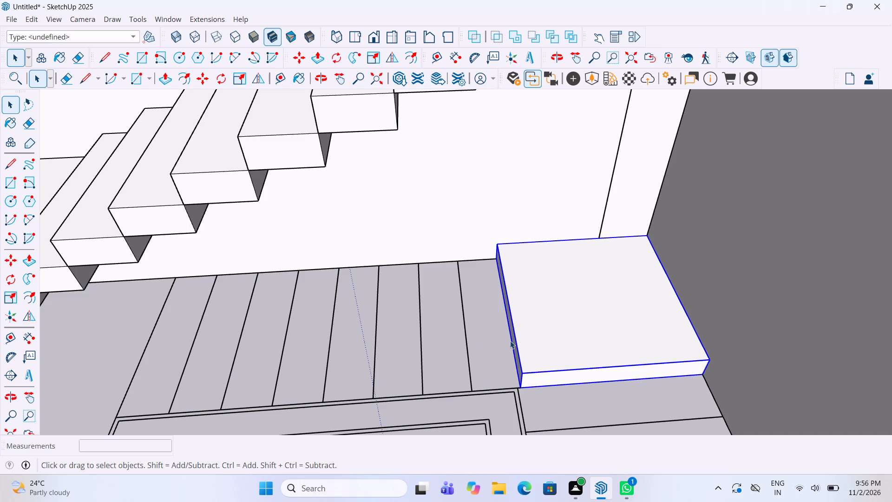
{"action": "middle_click_drag", "start_coordinate": [510, 341], "coordinate": [520, 343]}
{"action": "key", "text": "m"}
{"action": "left_click", "coordinate": [525, 386]}
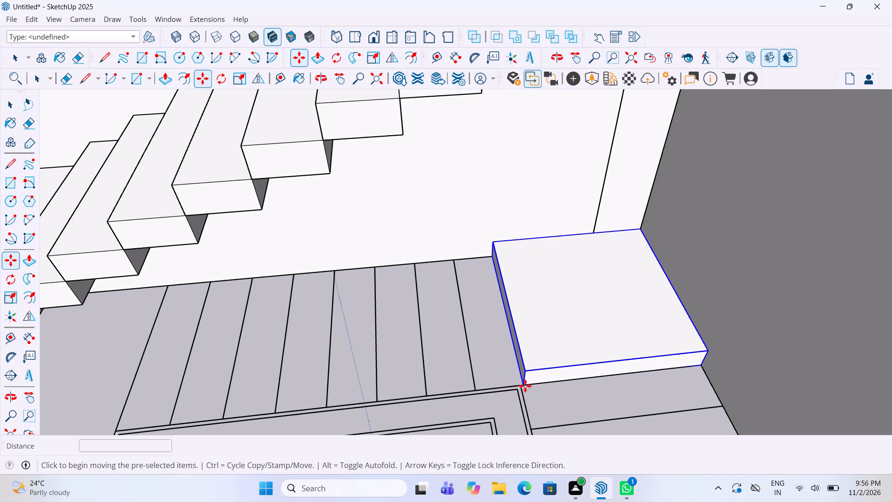
{"action": "scroll", "coordinate": [506, 415], "scroll_direction": "down", "scroll_amount": 6}
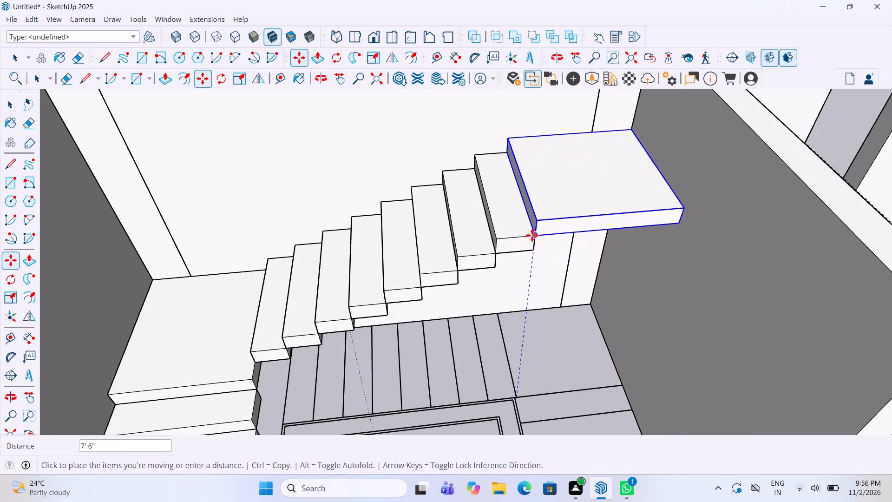
{"action": "left_click", "coordinate": [532, 235]}
{"action": "key", "text": "space"}
{"action": "left_click", "coordinate": [527, 344]}
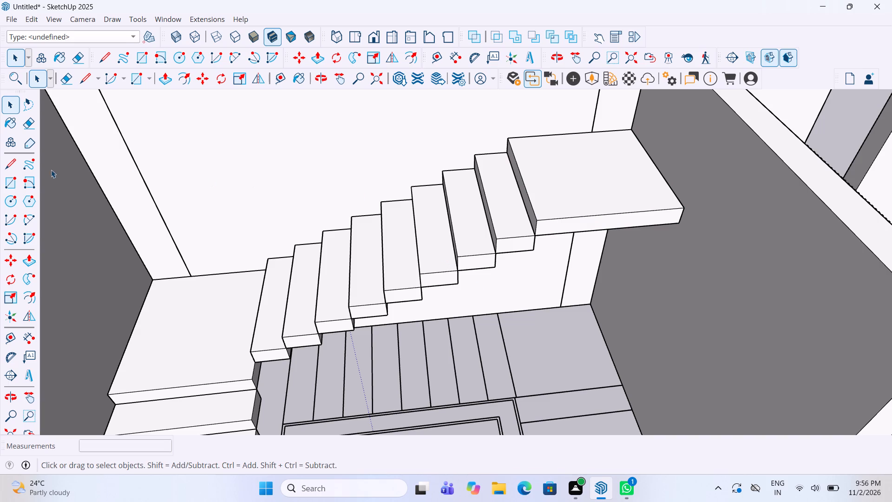
Draw a 1' by about 3' 11" rectangle over the third flight's first tread beside the second landing's outline and group its face.
{"action": "left_click", "coordinate": [4, 177]}
{"action": "scroll", "coordinate": [481, 205], "scroll_direction": "down", "scroll_amount": 4}
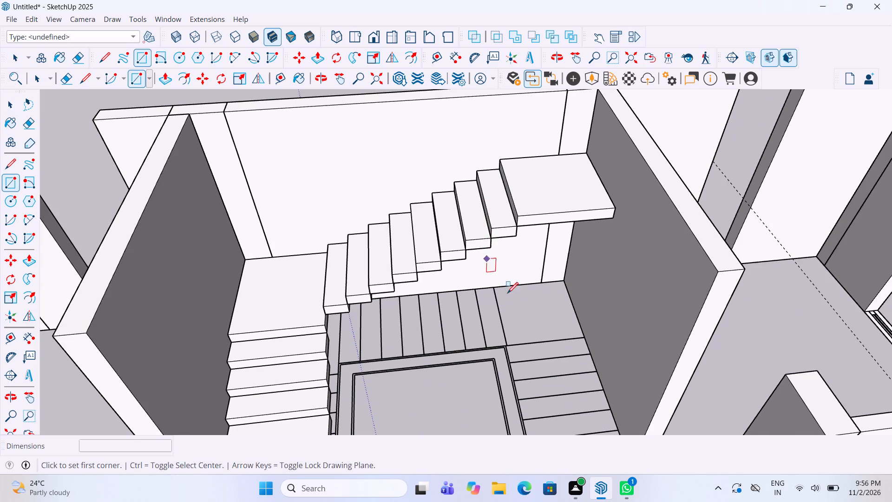
{"action": "scroll", "coordinate": [520, 323], "scroll_direction": "up", "scroll_amount": 7}
{"action": "left_click", "coordinate": [631, 339]}
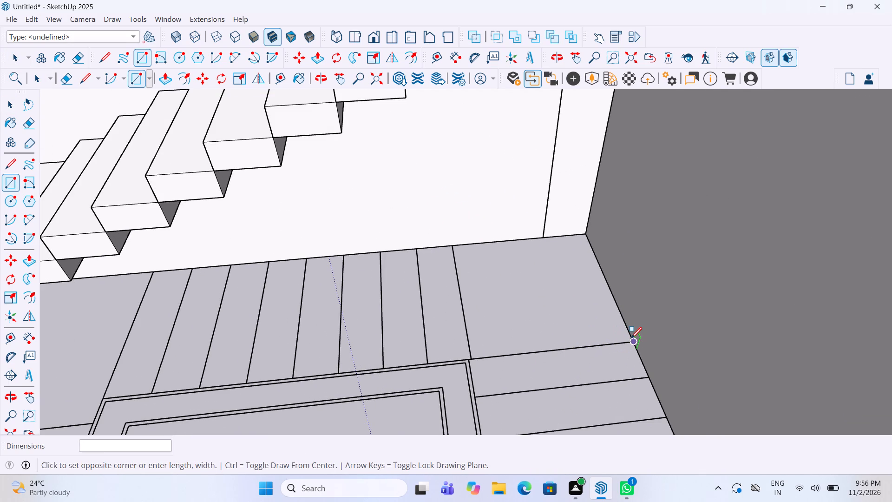
{"action": "left_click", "coordinate": [474, 398]}
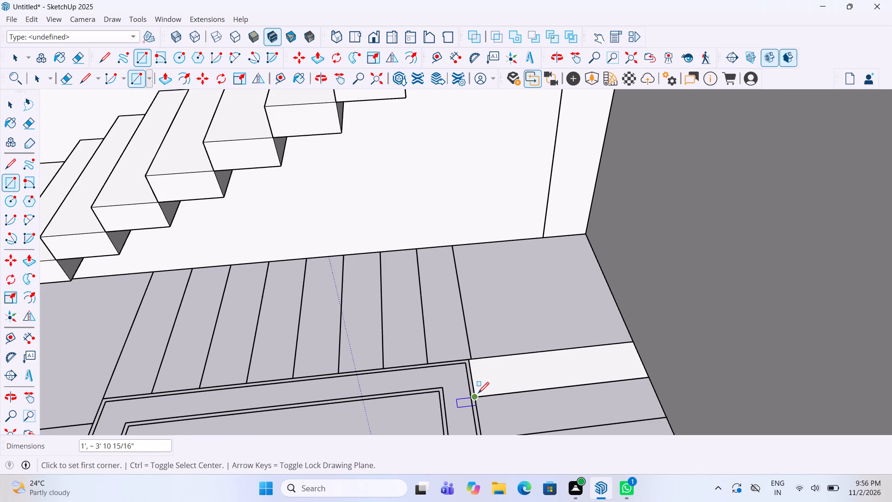
{"action": "key", "text": "space"}
{"action": "left_click", "coordinate": [494, 388]}
{"action": "right_click", "coordinate": [506, 375]}
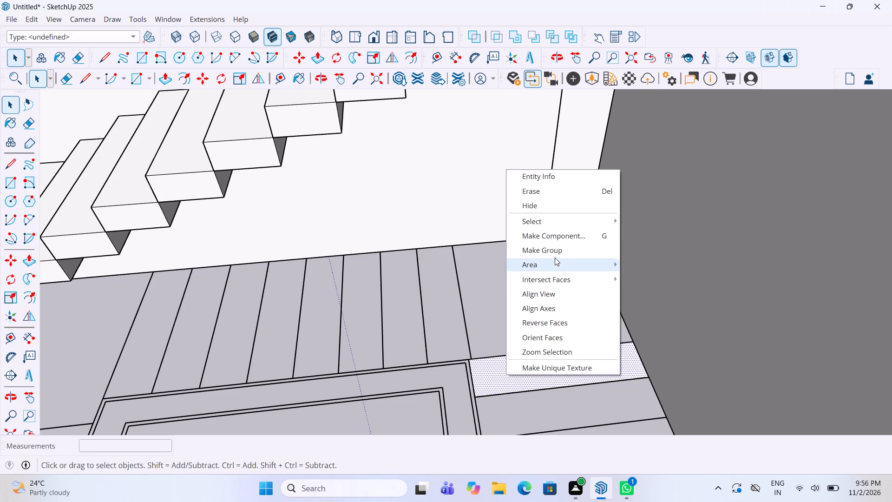
{"action": "left_click", "coordinate": [555, 255]}
Extrude the third flight's grouped tread face 6" up and close the group.
{"action": "double_click", "coordinate": [525, 360]}
{"action": "key", "text": "p"}
{"action": "left_click", "coordinate": [525, 370]}
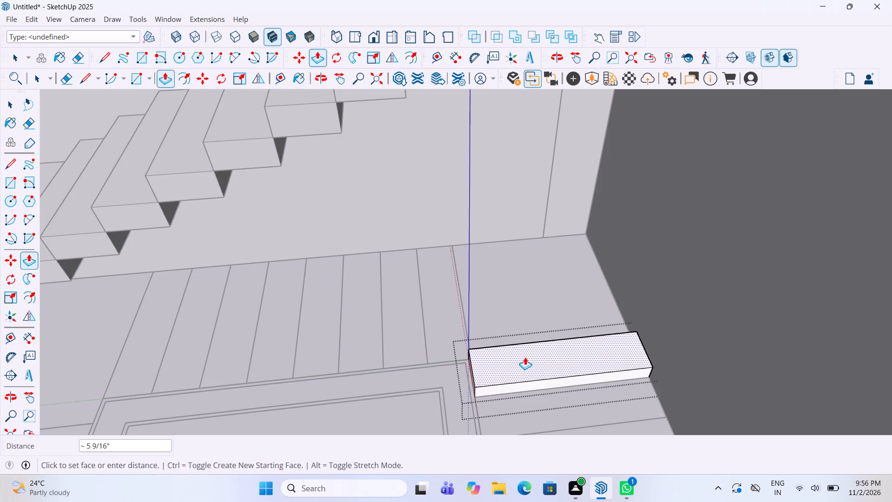
{"action": "type", "text": "6\""}
{"action": "key", "text": "Return"}
{"action": "key", "text": "v"}
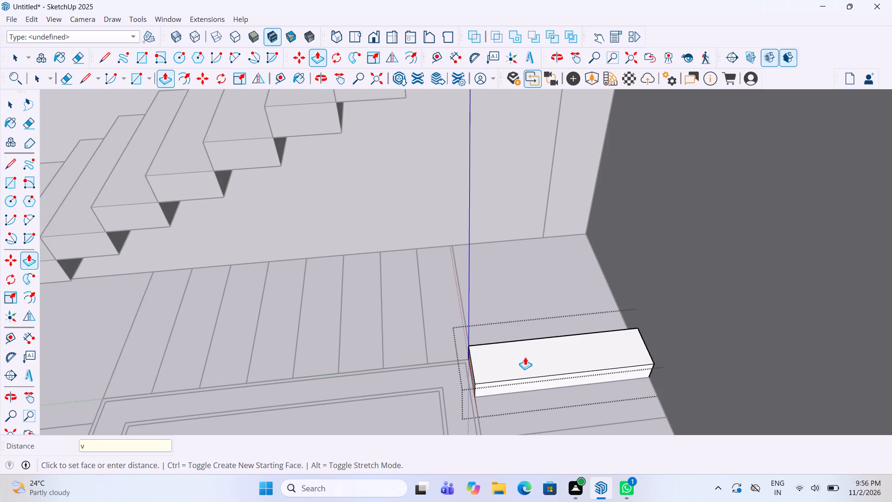
{"action": "key", "text": "space"}
{"action": "left_click", "coordinate": [525, 306]}
Move the third flight's first step straight up by its lower inner corner onto the second landing slab's top corner.
{"action": "scroll", "coordinate": [495, 374], "scroll_direction": "up", "scroll_amount": 3}
{"action": "middle_click_drag", "start_coordinate": [527, 369], "coordinate": [619, 362]}
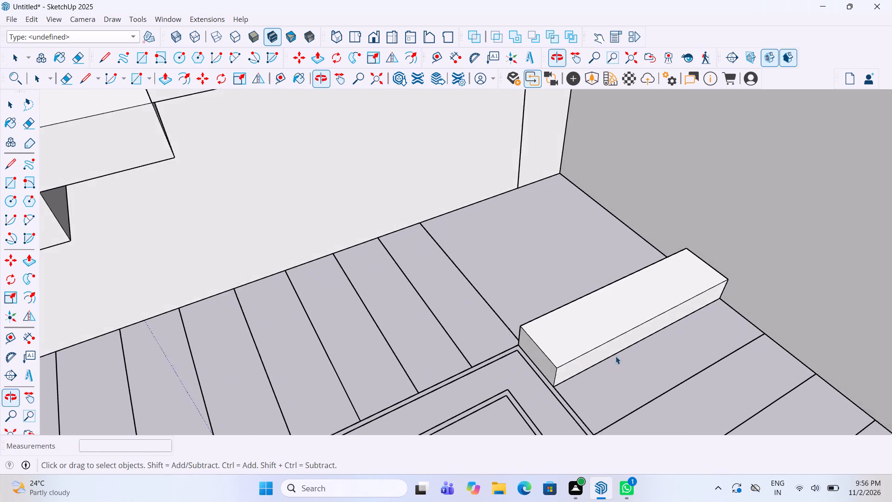
{"action": "left_click", "coordinate": [566, 340]}
{"action": "key", "text": "m"}
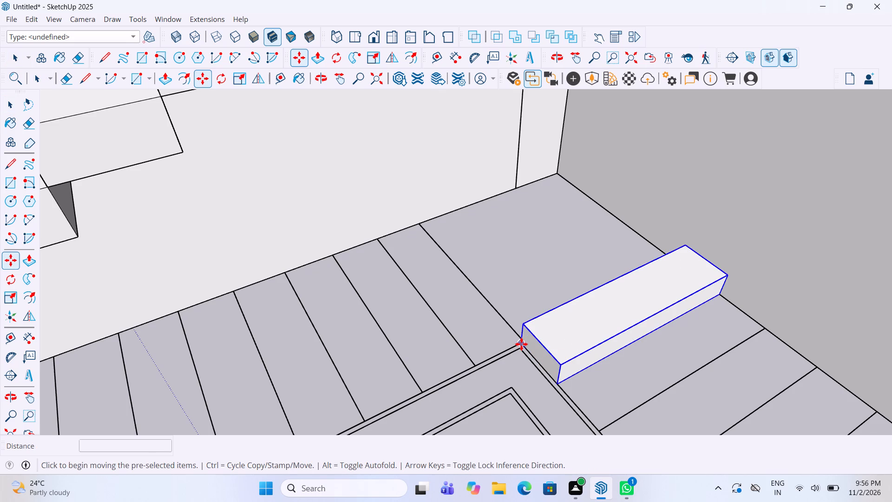
{"action": "left_click", "coordinate": [521, 344]}
{"action": "scroll", "coordinate": [505, 390], "scroll_direction": "down", "scroll_amount": 10}
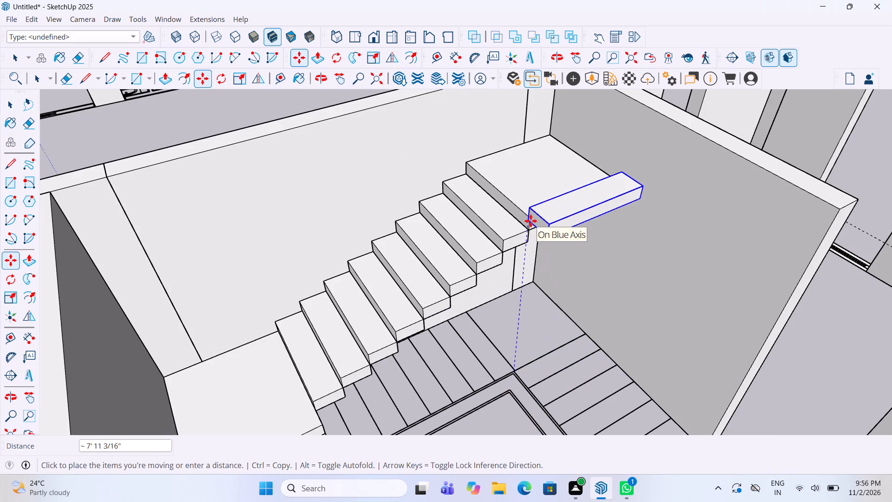
{"action": "left_click", "coordinate": [531, 221]}
Copy the third flight's first step up as its second step, seated on the first step's top back corner.
{"action": "scroll", "coordinate": [508, 280], "scroll_direction": "down", "scroll_amount": 4}
{"action": "middle_click_drag", "start_coordinate": [529, 253], "coordinate": [663, 265]}
{"action": "scroll", "coordinate": [634, 212], "scroll_direction": "up", "scroll_amount": 3}
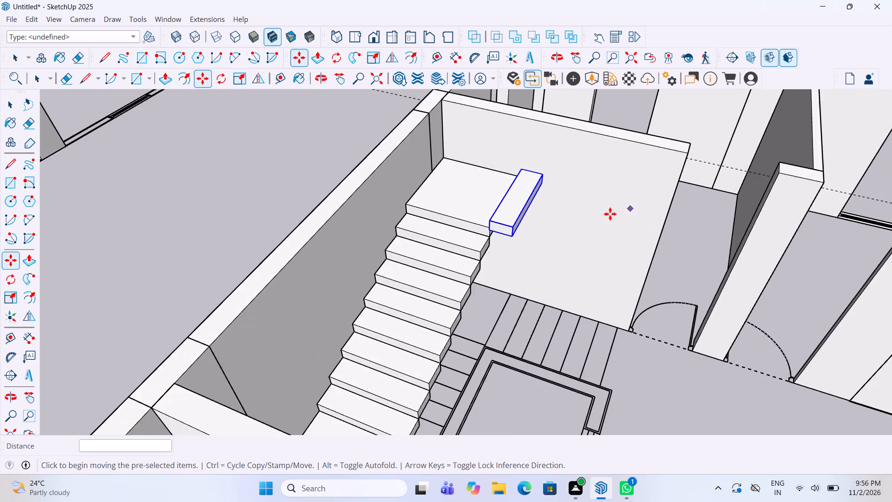
{"action": "scroll", "coordinate": [610, 214], "scroll_direction": "up", "scroll_amount": 5}
{"action": "key", "text": "m"}
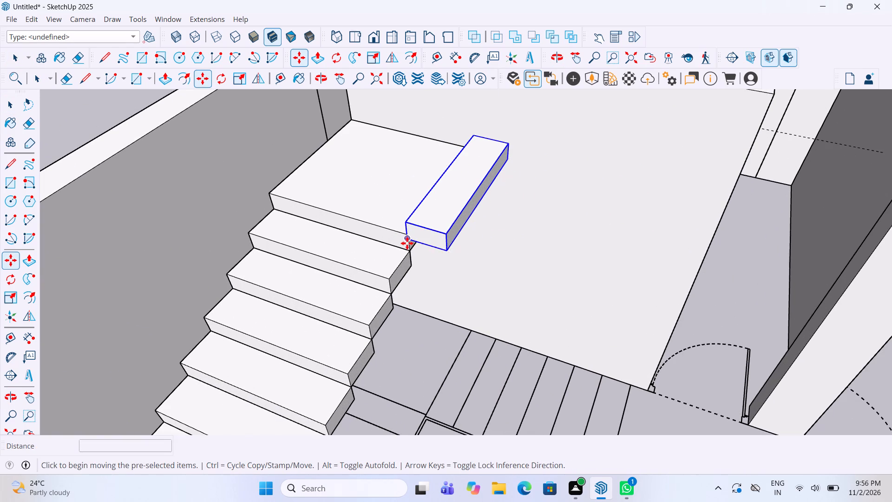
{"action": "left_click", "coordinate": [405, 240]}
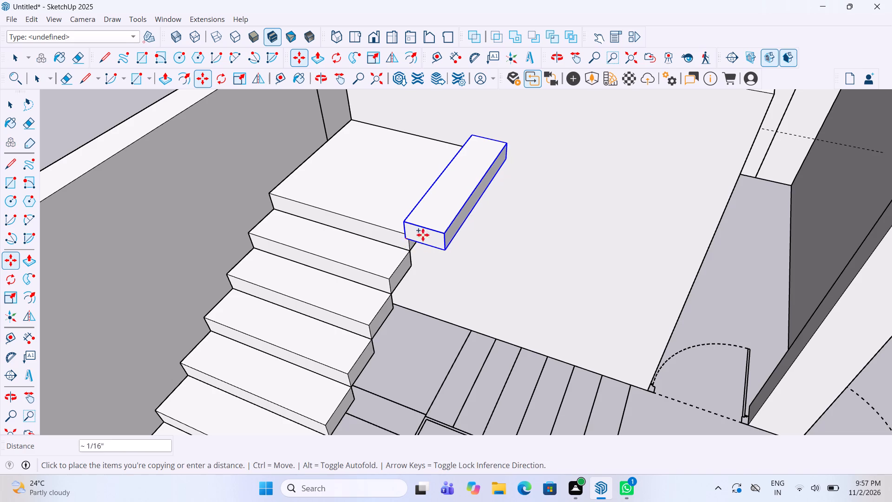
{"action": "left_click", "coordinate": [448, 235]}
{"action": "key", "text": "m"}
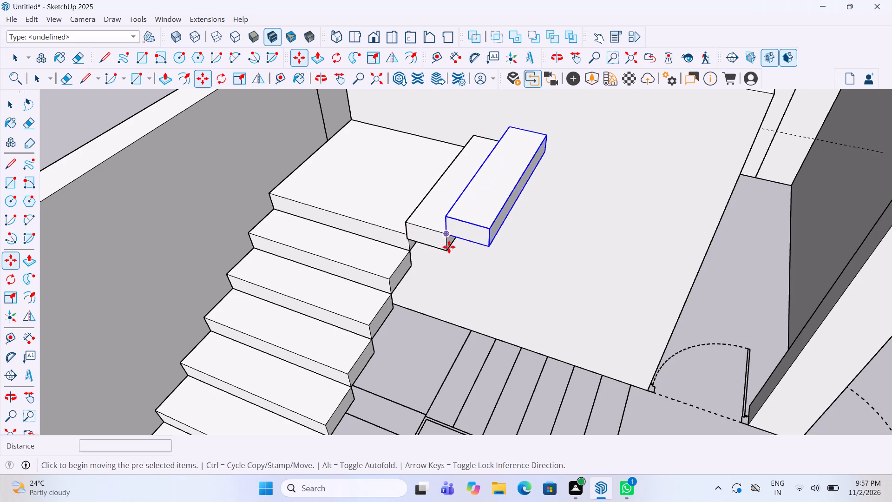
Copy the third flight's second step up as its third and fourth steps, each seated on the previous step's top back corner.
{"action": "left_click", "coordinate": [450, 234]}
{"action": "left_click", "coordinate": [488, 229]}
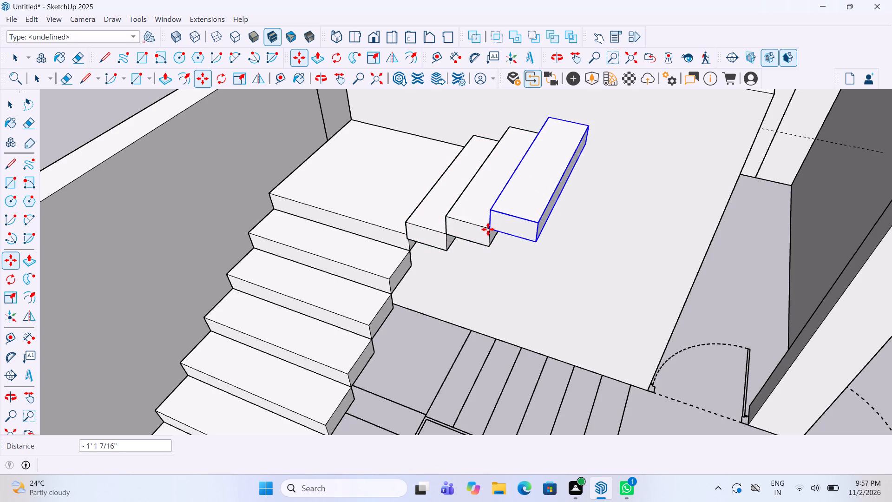
{"action": "key", "text": "m"}
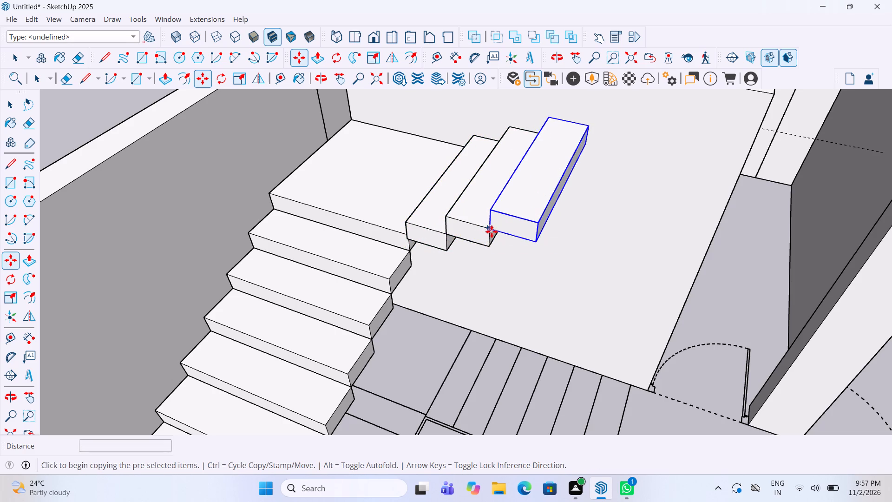
{"action": "left_click", "coordinate": [492, 231]}
{"action": "left_click", "coordinate": [540, 222]}
Copy the third flight's fourth step up as its fifth and sixth steps, each seated on the previous step's top back corner.
{"action": "scroll", "coordinate": [524, 242], "scroll_direction": "down", "scroll_amount": 3}
{"action": "middle_click_drag", "start_coordinate": [523, 244], "coordinate": [533, 246]}
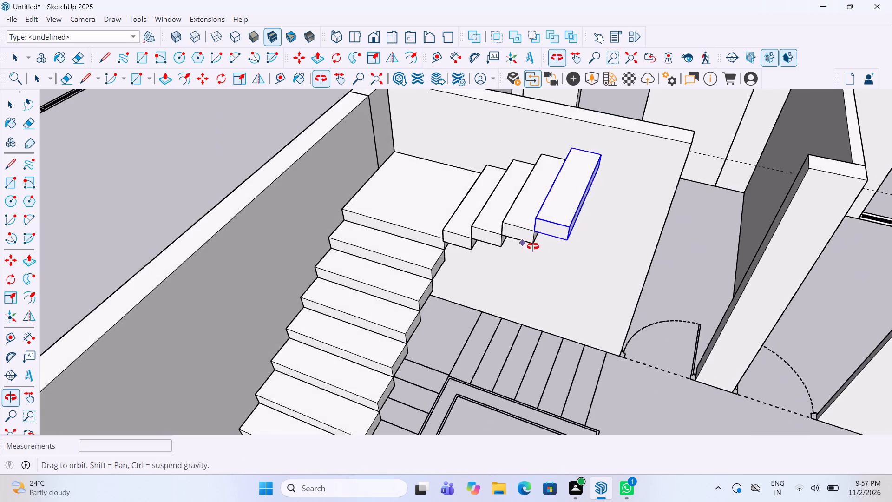
{"action": "middle_click_drag", "start_coordinate": [533, 246], "coordinate": [557, 256]}
{"action": "scroll", "coordinate": [564, 343], "scroll_direction": "up", "scroll_amount": 2}
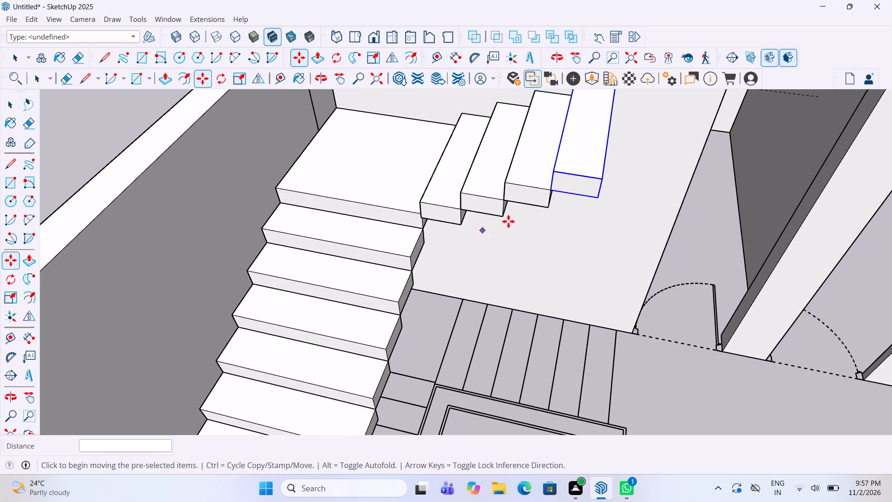
{"action": "key", "text": "m"}
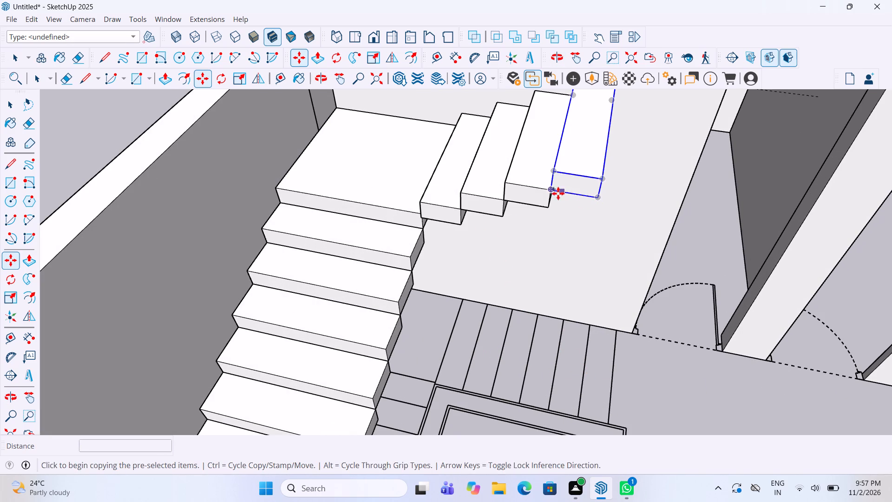
{"action": "left_click", "coordinate": [554, 192]}
{"action": "left_click", "coordinate": [604, 177]}
{"action": "key", "text": "m"}
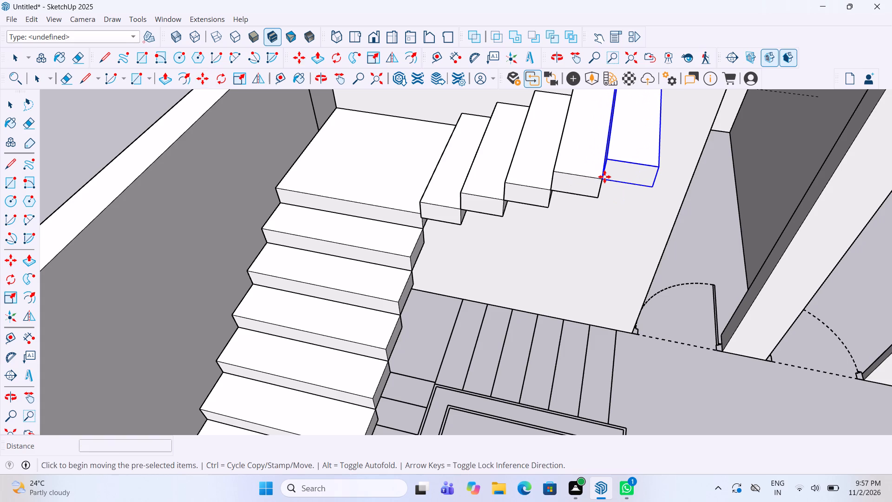
{"action": "left_click", "coordinate": [598, 177], "text": "ctrl"}
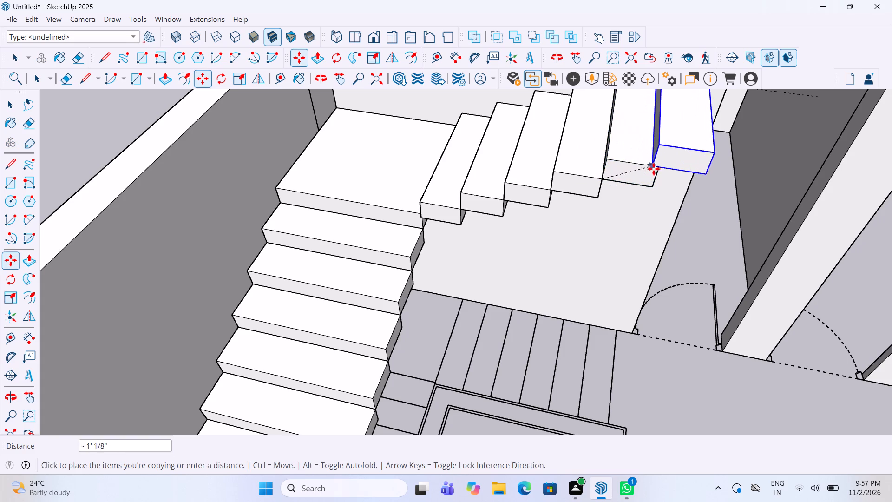
{"action": "left_click", "coordinate": [655, 169]}
{"action": "key", "text": "space"}
{"action": "left_click", "coordinate": [681, 308]}
Examine the three staircase flights and the surrounding raised walls from several angles.
{"action": "scroll", "coordinate": [610, 326], "scroll_direction": "down", "scroll_amount": 5}
{"action": "middle_click_drag", "start_coordinate": [550, 273], "coordinate": [557, 279]}
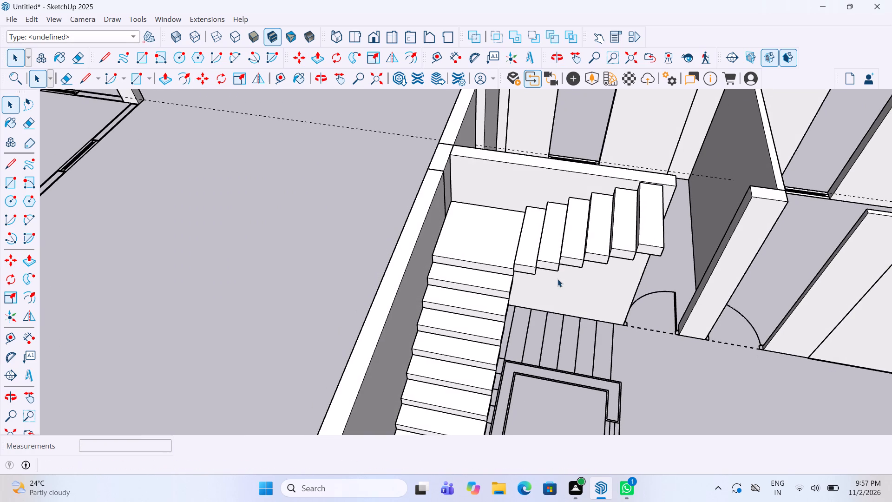
{"action": "scroll", "coordinate": [538, 281], "scroll_direction": "down", "scroll_amount": 8}
{"action": "left_click", "coordinate": [368, 276]}
{"action": "scroll", "coordinate": [369, 279], "scroll_direction": "down", "scroll_amount": 4}
{"action": "middle_click_drag", "start_coordinate": [507, 306], "coordinate": [388, 293]}
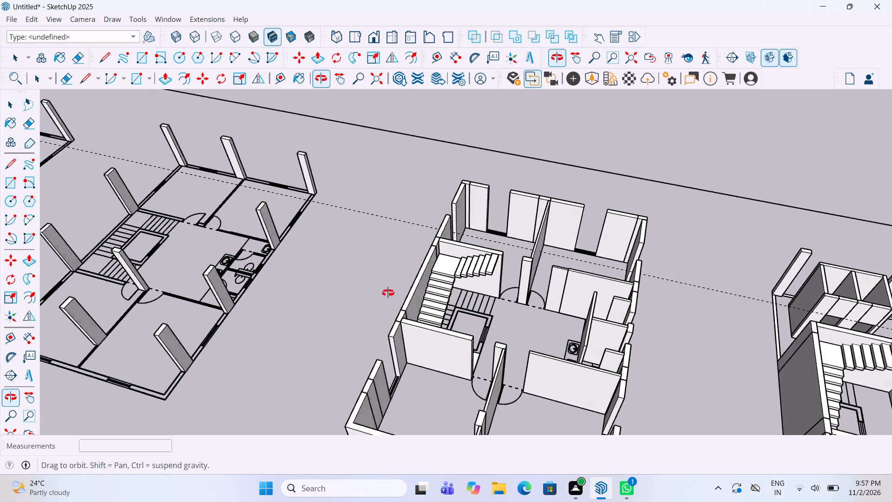
{"action": "middle_click_drag", "start_coordinate": [388, 293], "coordinate": [302, 291]}
{"action": "scroll", "coordinate": [296, 291], "scroll_direction": "down", "scroll_amount": 3}
{"action": "middle_click_drag", "start_coordinate": [426, 301], "coordinate": [359, 281]}
{"action": "scroll", "coordinate": [385, 274], "scroll_direction": "up", "scroll_amount": 3}
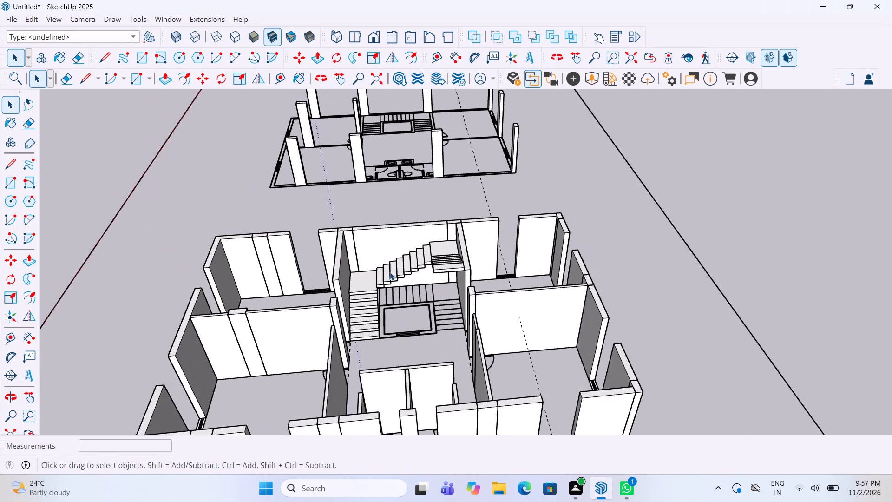
{"action": "scroll", "coordinate": [390, 272], "scroll_direction": "up", "scroll_amount": 8}
{"action": "middle_click_drag", "start_coordinate": [406, 271], "coordinate": [408, 285]}
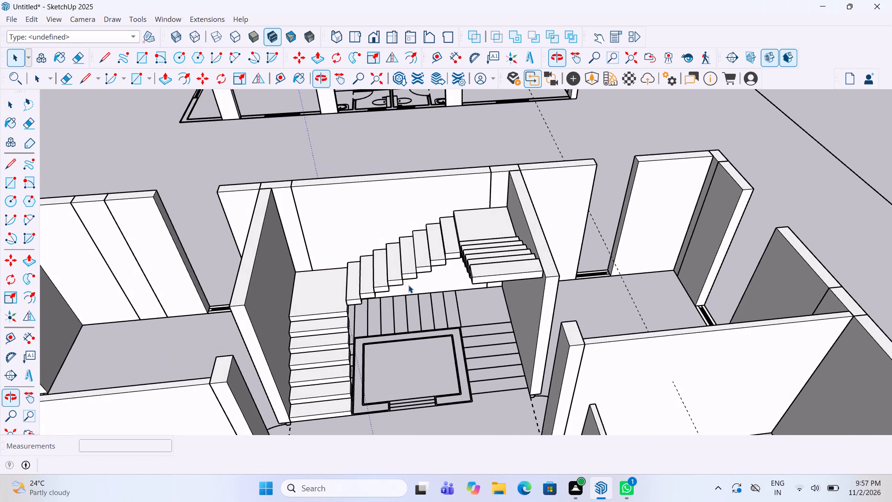
{"action": "scroll", "coordinate": [424, 288], "scroll_direction": "down", "scroll_amount": 4}
{"action": "scroll", "coordinate": [515, 284], "scroll_direction": "down", "scroll_amount": 7}
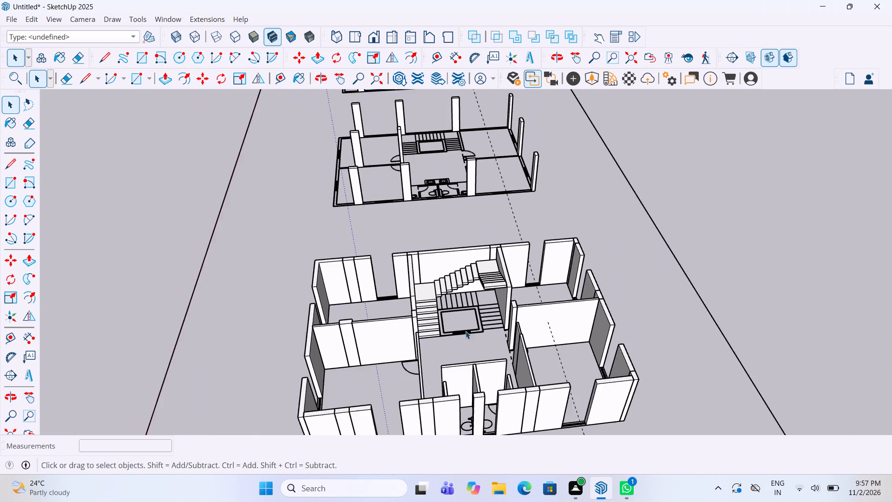
Extrude the window-strip face in the outer wall behind the staircase, beside the second landing's lower-flight side, up to the adjoining wall tops.
{"action": "scroll", "coordinate": [418, 355], "scroll_direction": "up", "scroll_amount": 4}
{"action": "middle_click_drag", "start_coordinate": [417, 355], "coordinate": [579, 390]}
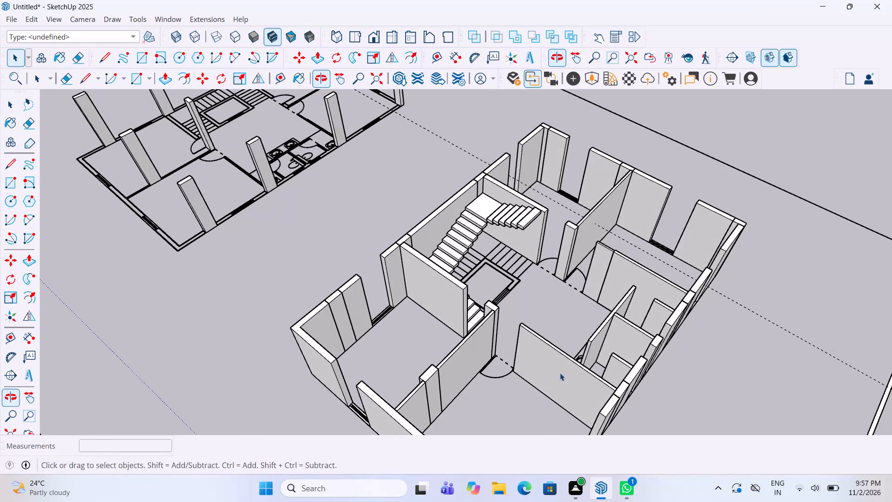
{"action": "scroll", "coordinate": [309, 353], "scroll_direction": "up", "scroll_amount": 1}
{"action": "middle_click_drag", "start_coordinate": [309, 353], "coordinate": [738, 332]}
{"action": "scroll", "coordinate": [587, 329], "scroll_direction": "up", "scroll_amount": 3}
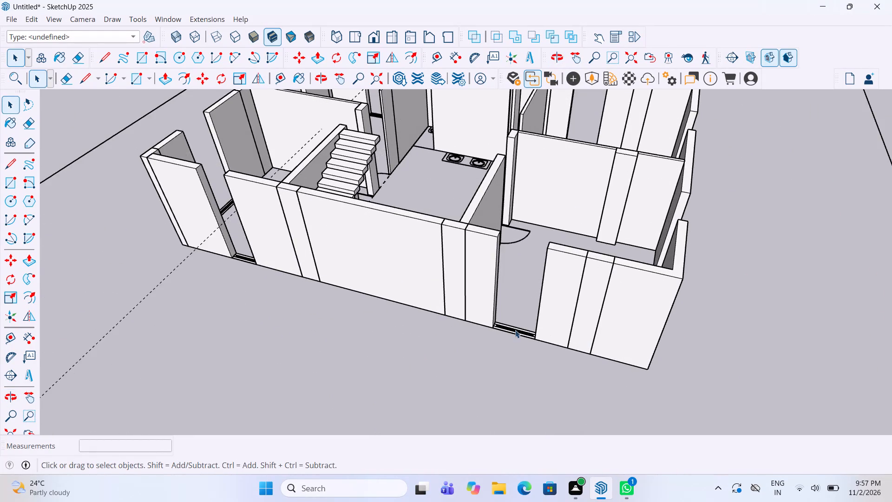
{"action": "middle_click_drag", "start_coordinate": [511, 328], "coordinate": [538, 376]}
{"action": "scroll", "coordinate": [529, 345], "scroll_direction": "up", "scroll_amount": 9}
{"action": "double_click", "coordinate": [526, 346]}
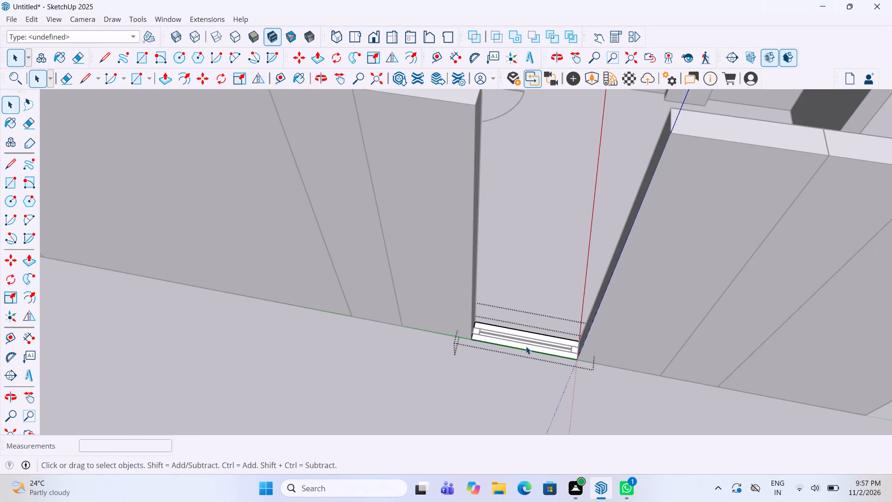
{"action": "left_click", "coordinate": [524, 340]}
{"action": "key", "text": "p"}
{"action": "left_click", "coordinate": [523, 337]}
{"action": "scroll", "coordinate": [522, 324], "scroll_direction": "down", "scroll_amount": 4}
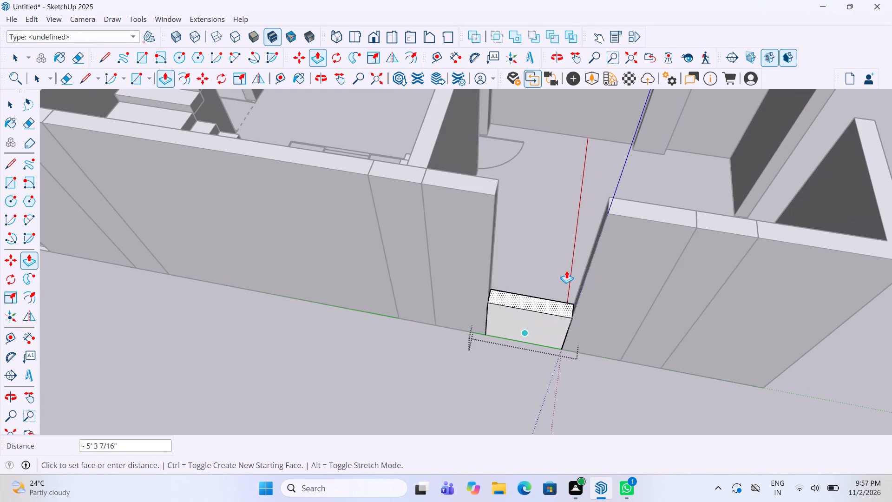
{"action": "left_click", "coordinate": [648, 216]}
{"action": "key", "text": "space"}
{"action": "left_click", "coordinate": [553, 379]}
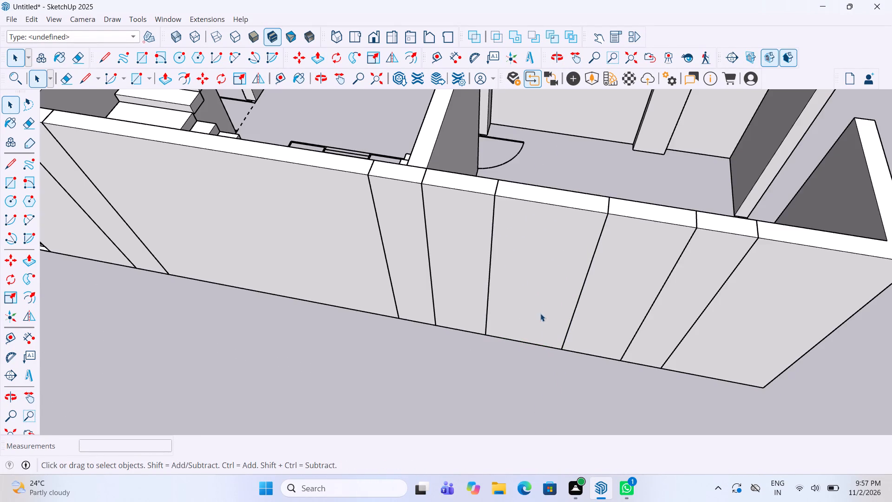
Extrude the other window-strip face at the opposite end of the same outer wall to the same wall height and close its group.
{"action": "middle_click_drag", "start_coordinate": [539, 310], "coordinate": [585, 312]}
{"action": "scroll", "coordinate": [585, 312], "scroll_direction": "down", "scroll_amount": 7}
{"action": "scroll", "coordinate": [281, 320], "scroll_direction": "up", "scroll_amount": 2}
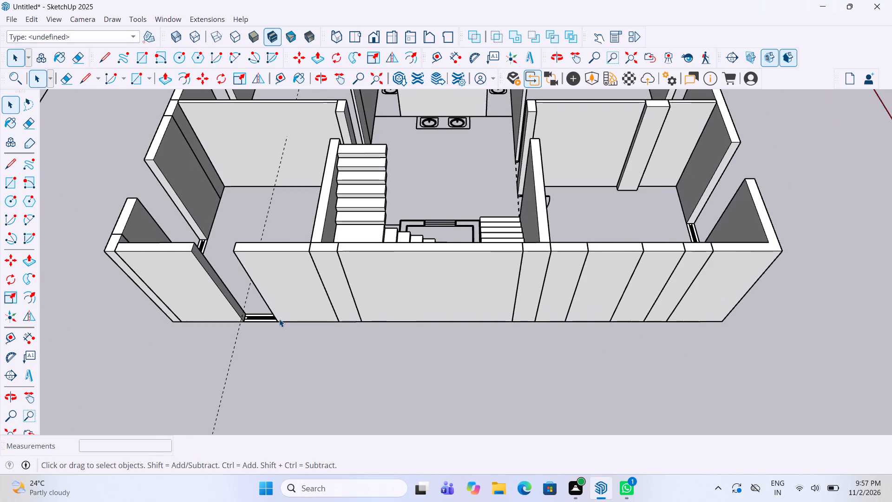
{"action": "scroll", "coordinate": [279, 319], "scroll_direction": "down", "scroll_amount": 2}
{"action": "middle_click_drag", "start_coordinate": [279, 319], "coordinate": [276, 329]}
{"action": "scroll", "coordinate": [270, 317], "scroll_direction": "up", "scroll_amount": 9}
{"action": "double_click", "coordinate": [248, 319]}
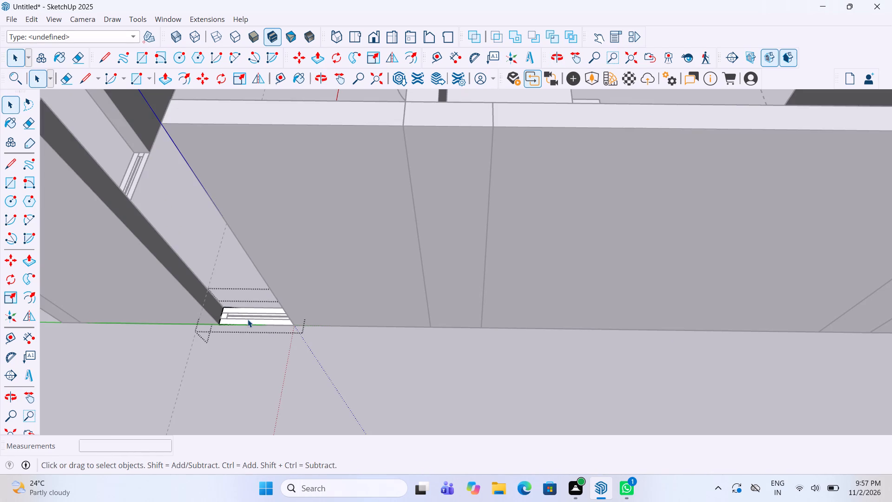
{"action": "key", "text": "p"}
{"action": "double_click", "coordinate": [244, 311]}
{"action": "key", "text": "space"}
{"action": "left_click", "coordinate": [293, 374]}
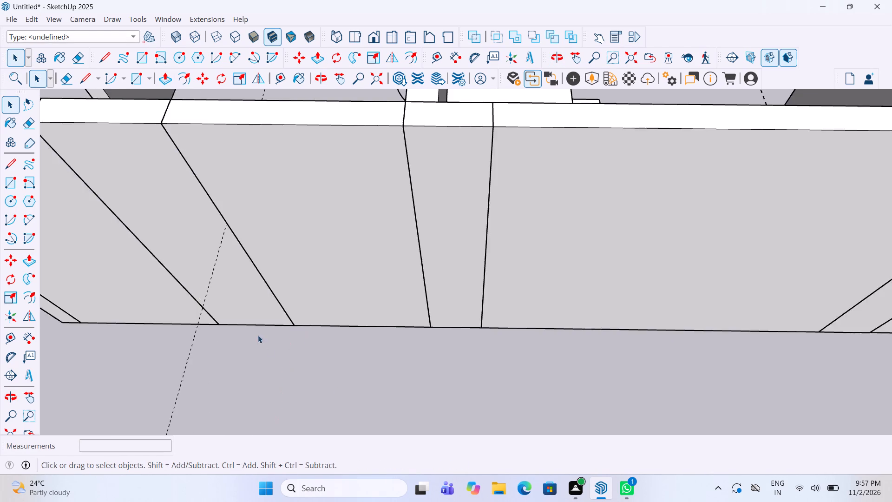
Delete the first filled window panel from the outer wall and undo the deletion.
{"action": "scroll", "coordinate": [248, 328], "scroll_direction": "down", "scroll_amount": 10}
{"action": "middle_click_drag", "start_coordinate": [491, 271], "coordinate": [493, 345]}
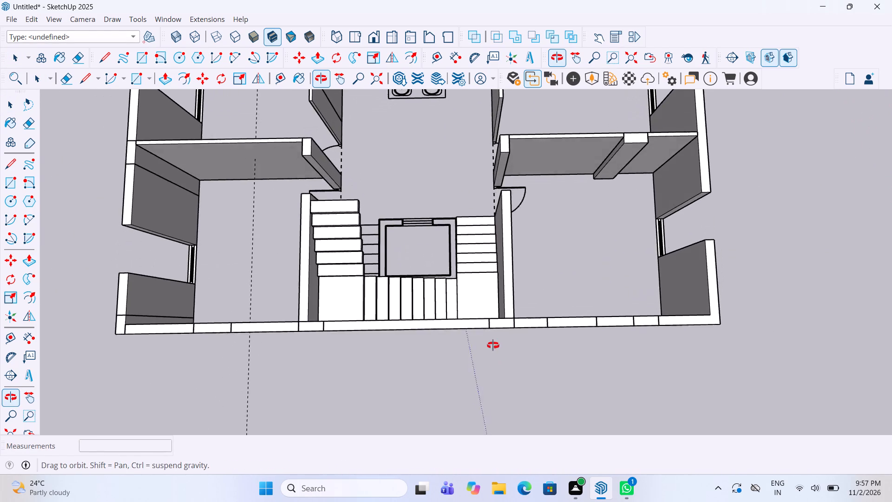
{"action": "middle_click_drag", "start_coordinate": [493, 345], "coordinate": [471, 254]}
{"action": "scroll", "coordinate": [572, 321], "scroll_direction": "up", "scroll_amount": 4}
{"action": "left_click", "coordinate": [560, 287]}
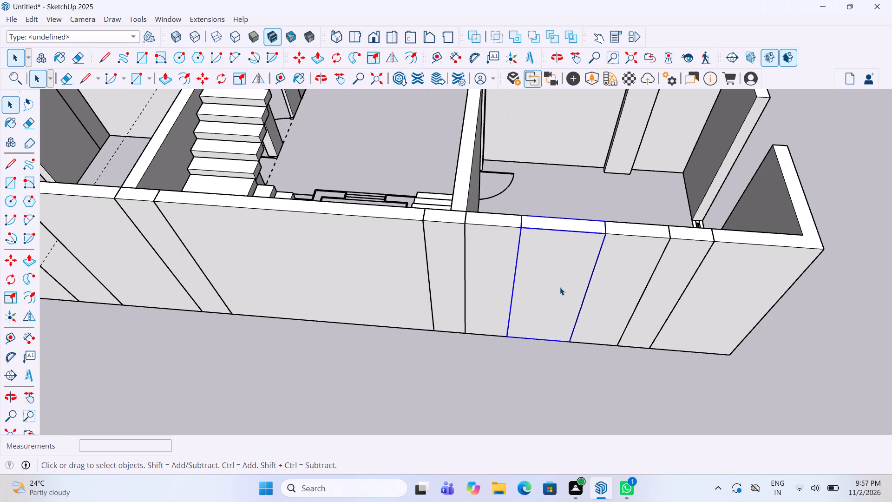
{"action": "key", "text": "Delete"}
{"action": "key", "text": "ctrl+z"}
Place two horizontal guides across the outer wall for the window, 3' above its base and 4' above the first guide.
{"action": "scroll", "coordinate": [564, 307], "scroll_direction": "up", "scroll_amount": 1}
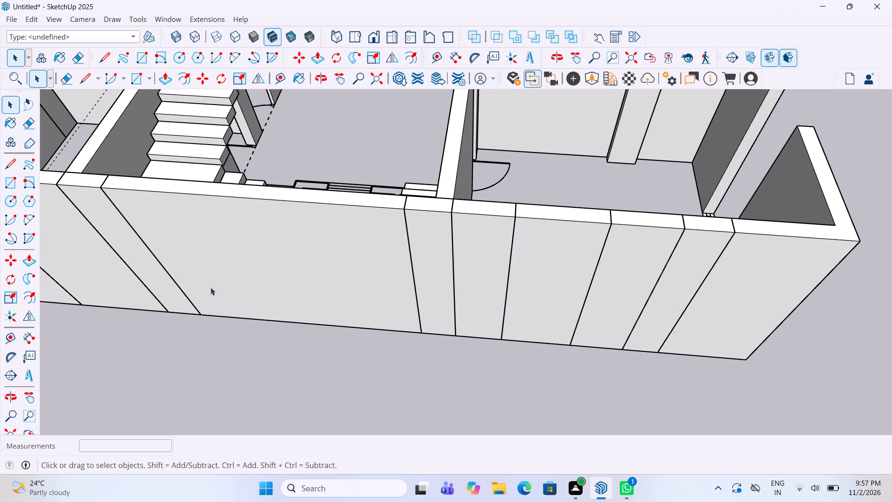
{"action": "left_click", "coordinate": [11, 337]}
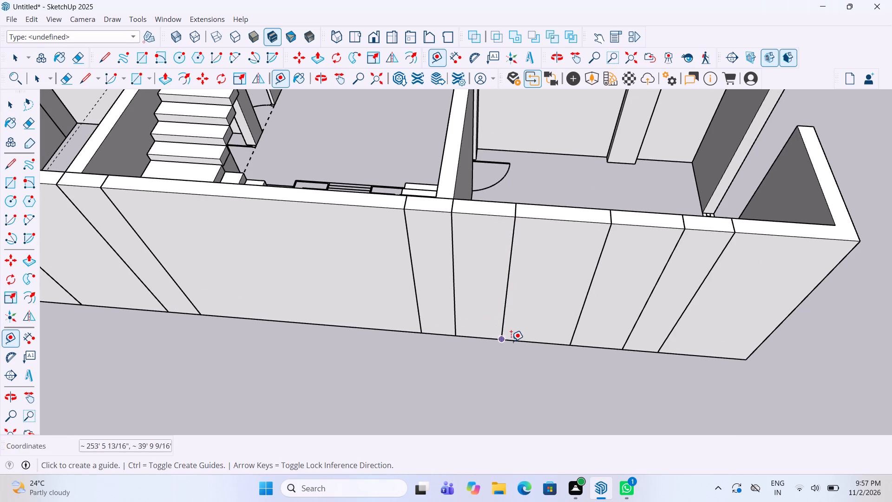
{"action": "left_click", "coordinate": [512, 340]}
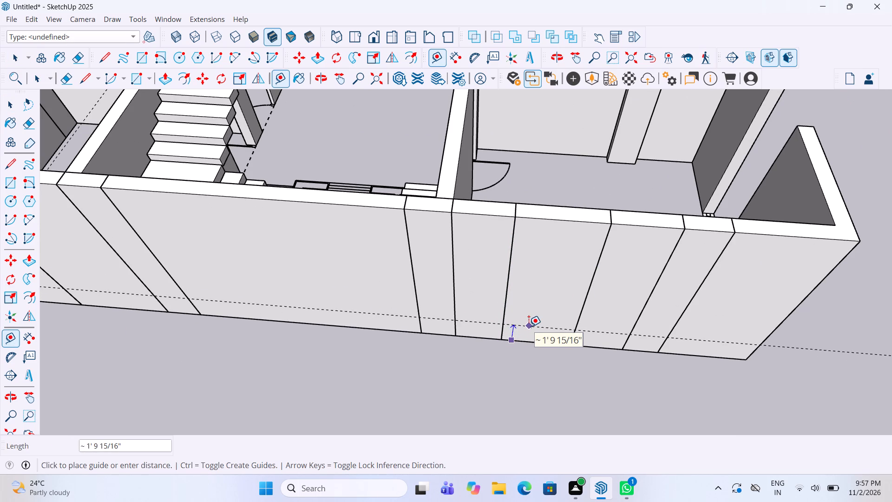
{"action": "key", "text": "3"}
{"action": "key", "text": "apostrophe"}
{"action": "key", "text": "Return"}
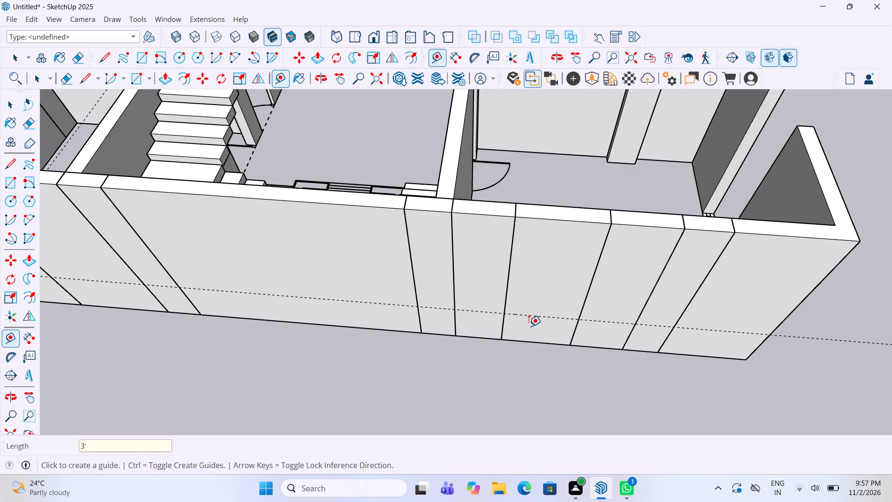
{"action": "left_click", "coordinate": [528, 314]}
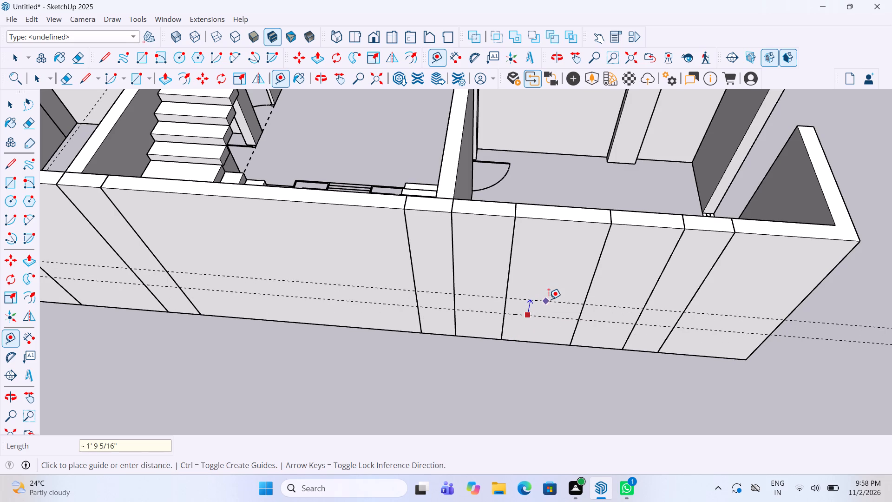
{"action": "type", "text": "4'"}
{"action": "key", "text": "Return"}
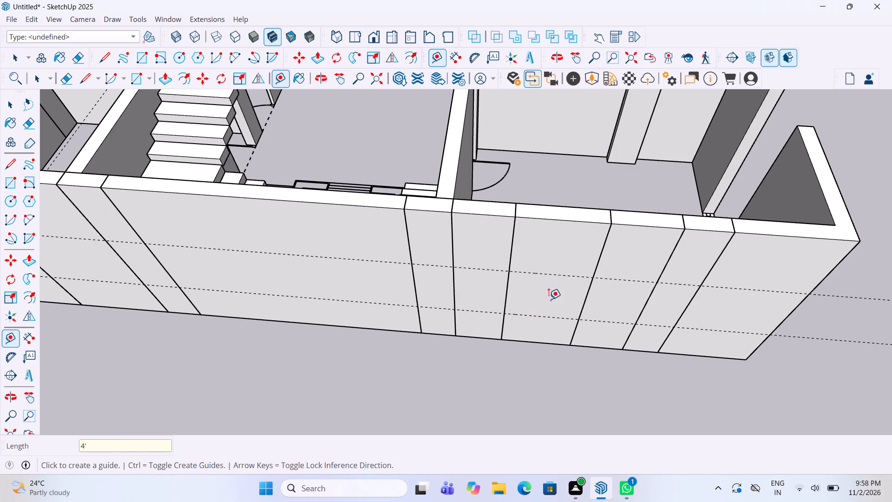
Open the first filled window panel's group and draw a 4' by about 3' 11" rectangle across it between the two guides.
{"action": "key", "text": "space"}
{"action": "double_click", "coordinate": [551, 311]}
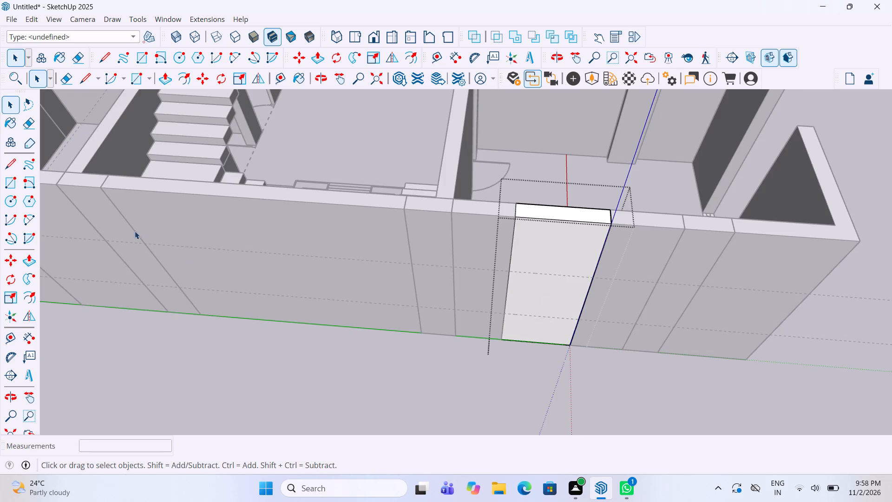
{"action": "left_click", "coordinate": [14, 182]}
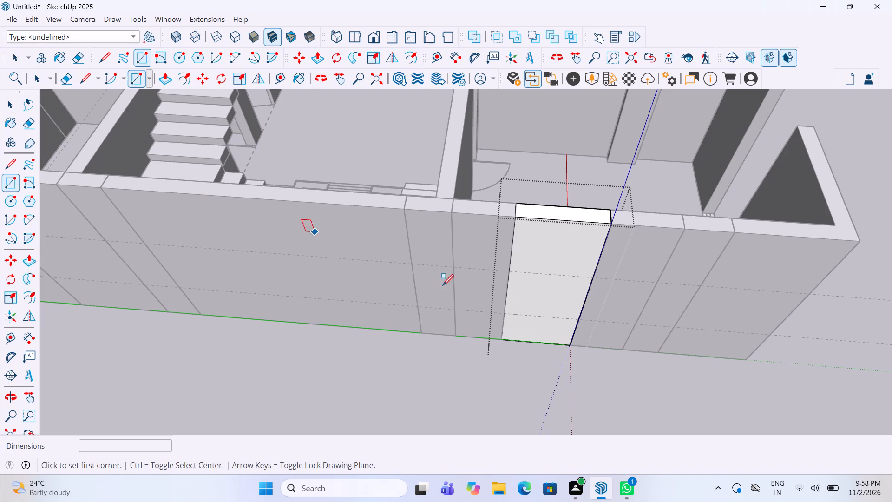
{"action": "scroll", "coordinate": [590, 328], "scroll_direction": "up", "scroll_amount": 5}
{"action": "left_click", "coordinate": [574, 317]}
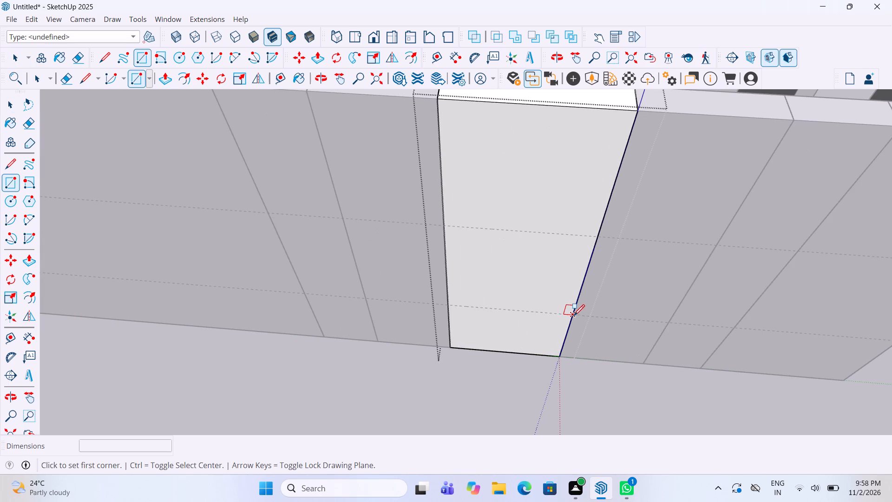
{"action": "left_click", "coordinate": [446, 229]}
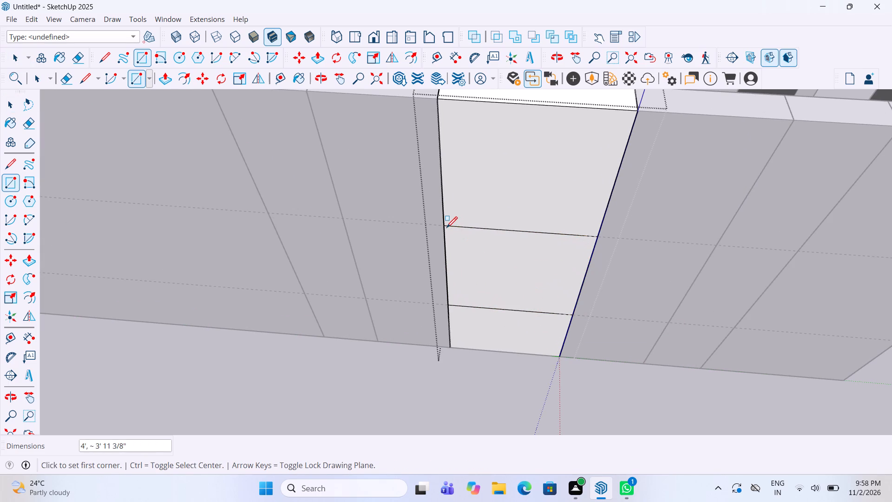
Push the window rectangle 9" through the wall panel to cut the opening and close the group.
{"action": "key", "text": "p"}
{"action": "left_click", "coordinate": [477, 277]}
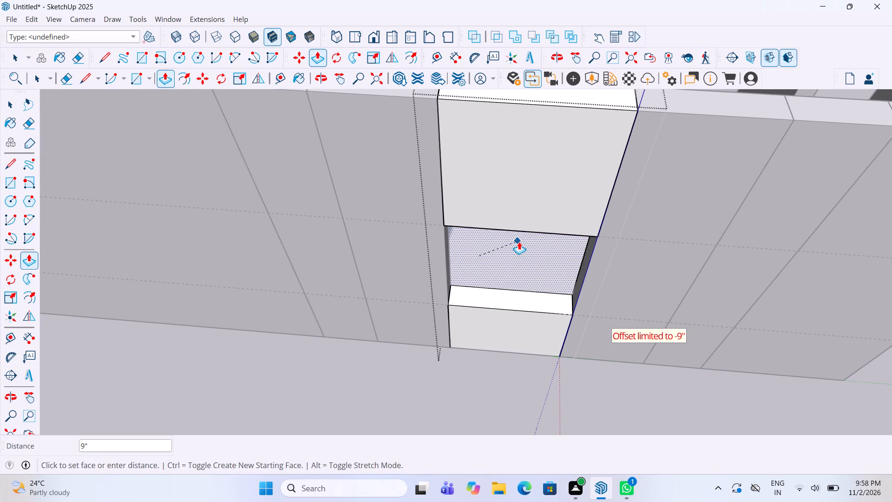
{"action": "triple_click", "coordinate": [519, 241]}
{"action": "key", "text": "Delete"}
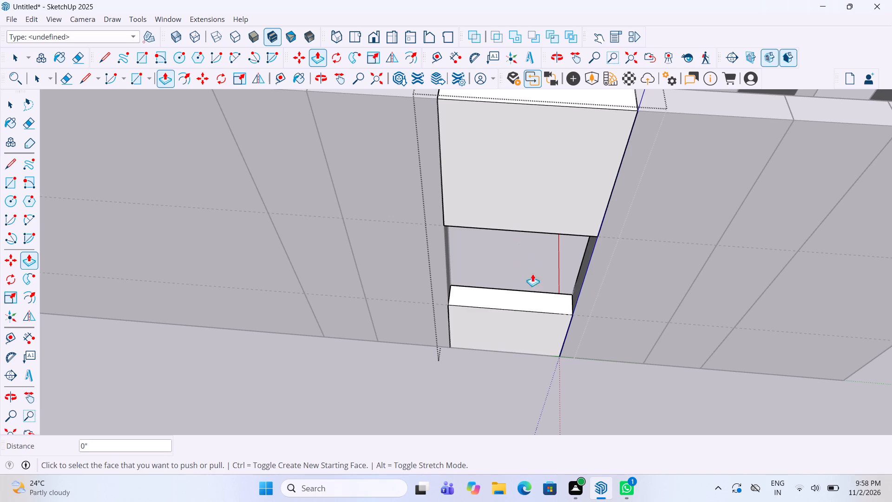
{"action": "key", "text": "space"}
{"action": "left_click", "coordinate": [536, 337]}
{"action": "scroll", "coordinate": [537, 352], "scroll_direction": "down", "scroll_amount": 3}
{"action": "left_click", "coordinate": [509, 376]}
{"action": "middle_click_drag", "start_coordinate": [366, 264], "coordinate": [493, 293]}
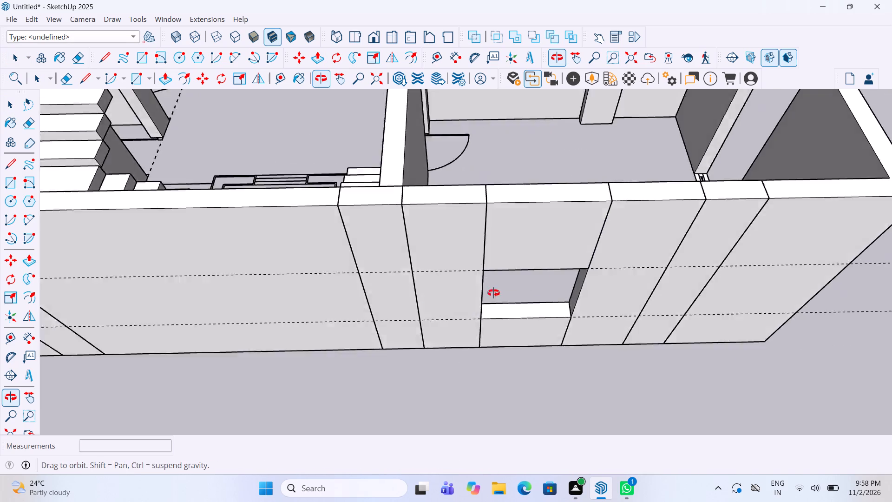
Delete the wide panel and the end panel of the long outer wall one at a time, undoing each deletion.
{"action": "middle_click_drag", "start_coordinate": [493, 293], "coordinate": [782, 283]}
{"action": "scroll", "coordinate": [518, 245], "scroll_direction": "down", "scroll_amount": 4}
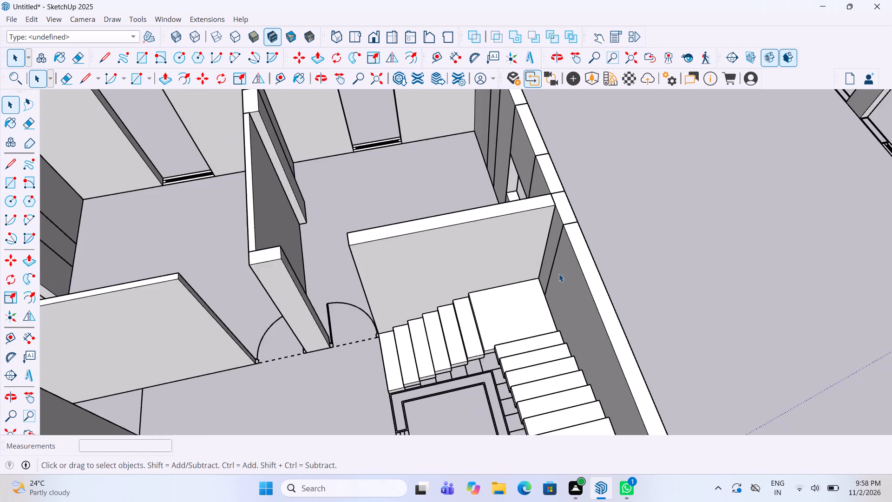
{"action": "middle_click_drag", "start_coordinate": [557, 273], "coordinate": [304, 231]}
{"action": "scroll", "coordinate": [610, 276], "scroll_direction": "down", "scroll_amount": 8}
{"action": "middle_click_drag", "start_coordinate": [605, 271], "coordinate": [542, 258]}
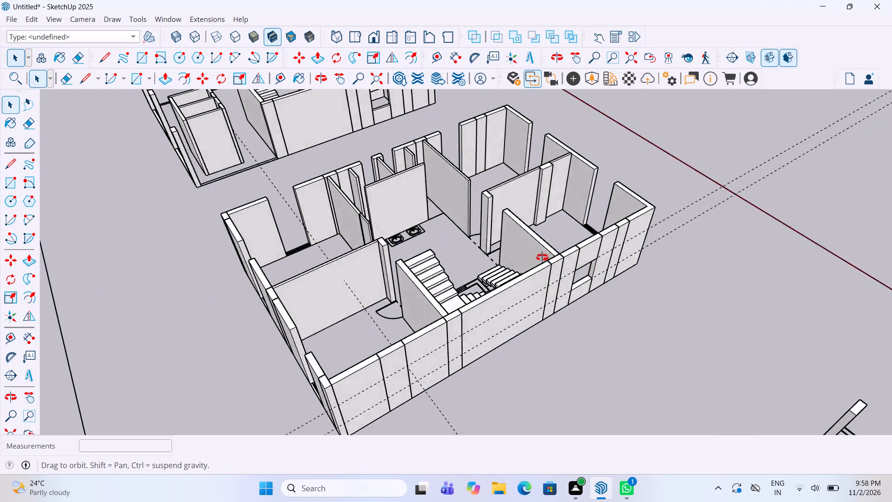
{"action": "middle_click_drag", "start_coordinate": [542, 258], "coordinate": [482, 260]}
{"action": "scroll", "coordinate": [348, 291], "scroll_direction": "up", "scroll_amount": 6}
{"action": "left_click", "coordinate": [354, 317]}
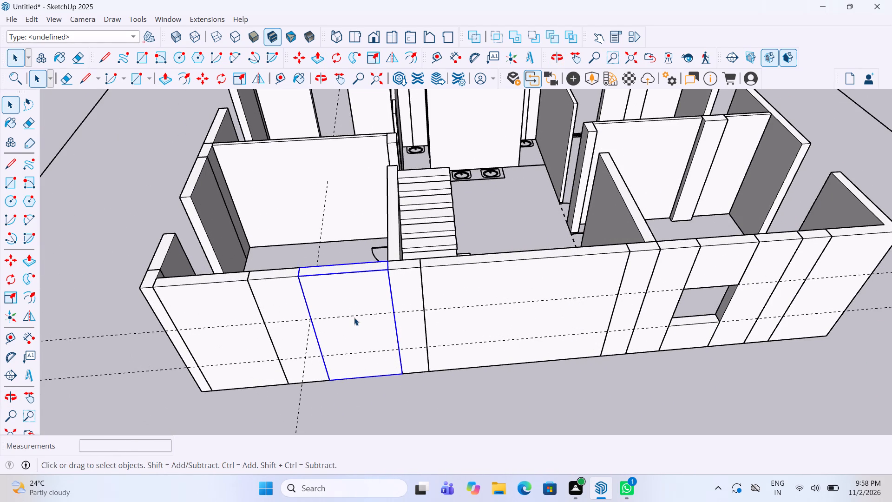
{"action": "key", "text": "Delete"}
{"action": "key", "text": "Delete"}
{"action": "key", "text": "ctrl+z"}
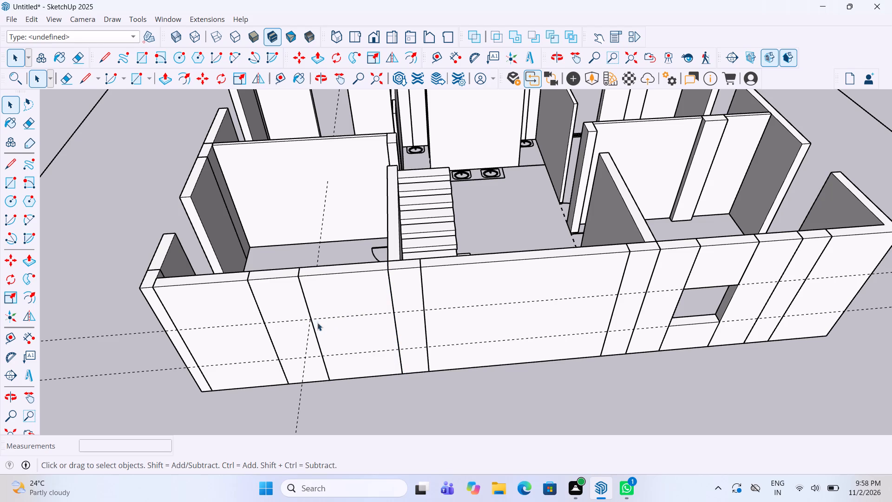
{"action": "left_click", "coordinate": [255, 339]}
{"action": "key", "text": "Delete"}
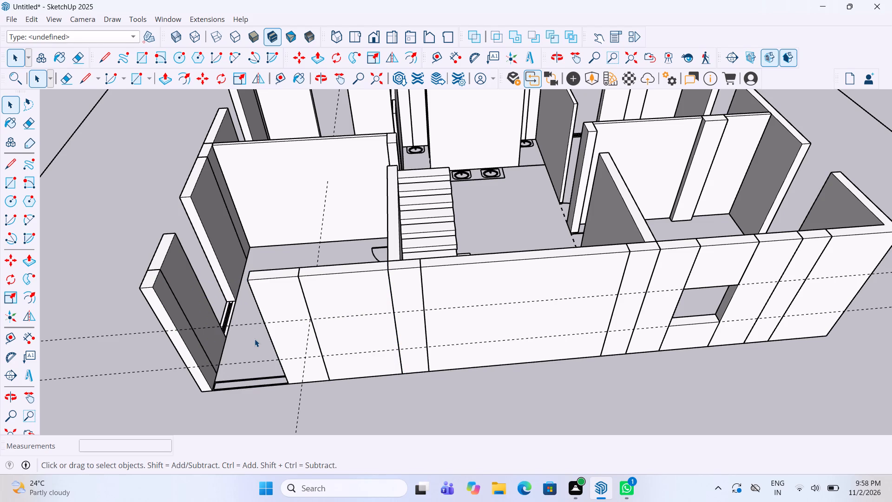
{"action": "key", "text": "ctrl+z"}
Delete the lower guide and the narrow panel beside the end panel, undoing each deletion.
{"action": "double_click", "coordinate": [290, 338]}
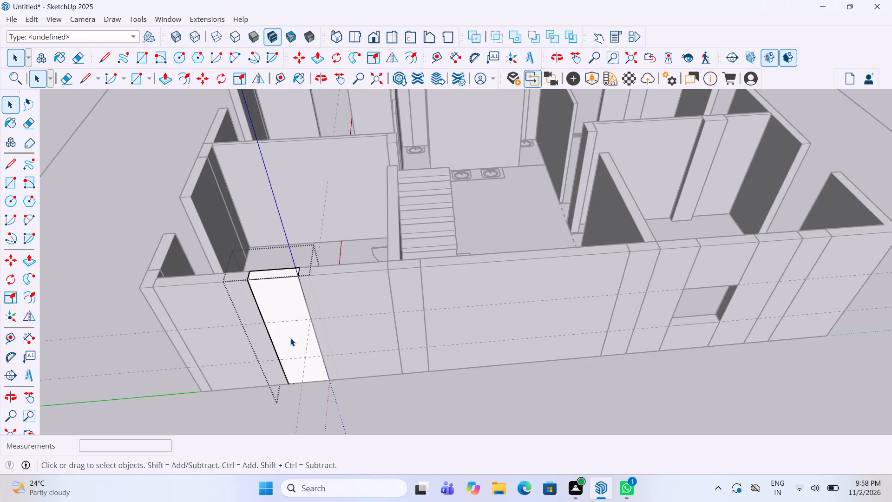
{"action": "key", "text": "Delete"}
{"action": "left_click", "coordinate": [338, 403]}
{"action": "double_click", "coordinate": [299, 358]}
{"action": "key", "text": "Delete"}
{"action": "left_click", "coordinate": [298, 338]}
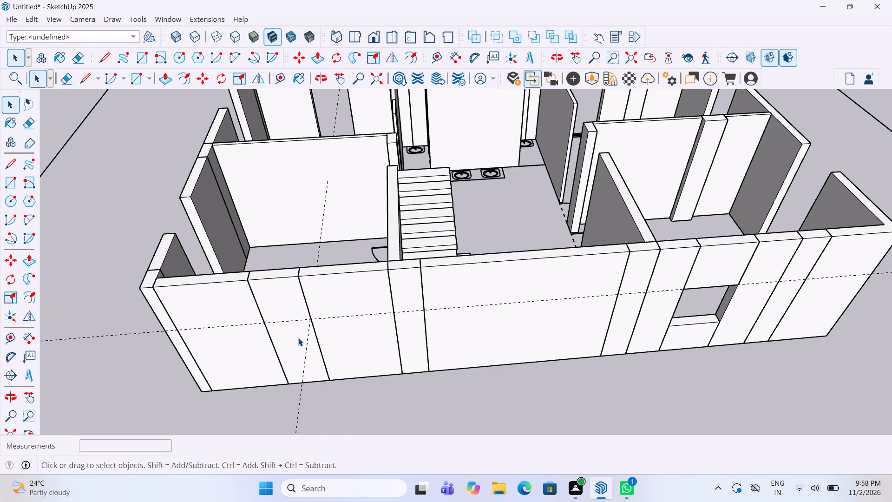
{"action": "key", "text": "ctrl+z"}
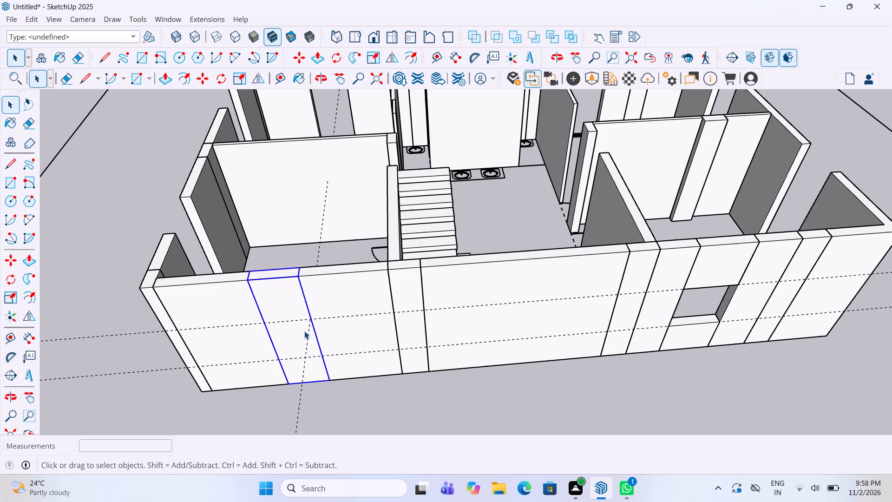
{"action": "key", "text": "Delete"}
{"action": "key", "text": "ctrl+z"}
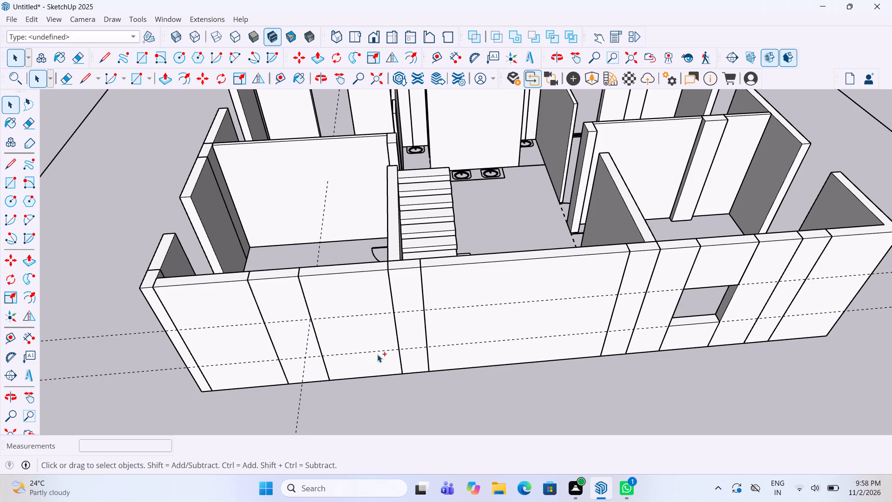
Open the narrow filled window panel's group and draw a 4' by about 3' rectangle across it between the two guides.
{"action": "scroll", "coordinate": [440, 340], "scroll_direction": "down", "scroll_amount": 3}
{"action": "scroll", "coordinate": [377, 329], "scroll_direction": "up", "scroll_amount": 6}
{"action": "double_click", "coordinate": [301, 283]}
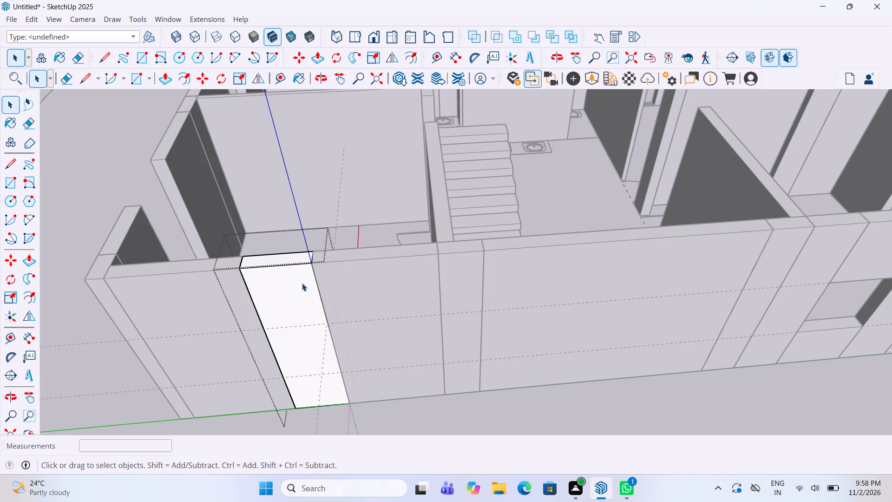
{"action": "middle_click_drag", "start_coordinate": [335, 275], "coordinate": [307, 270]}
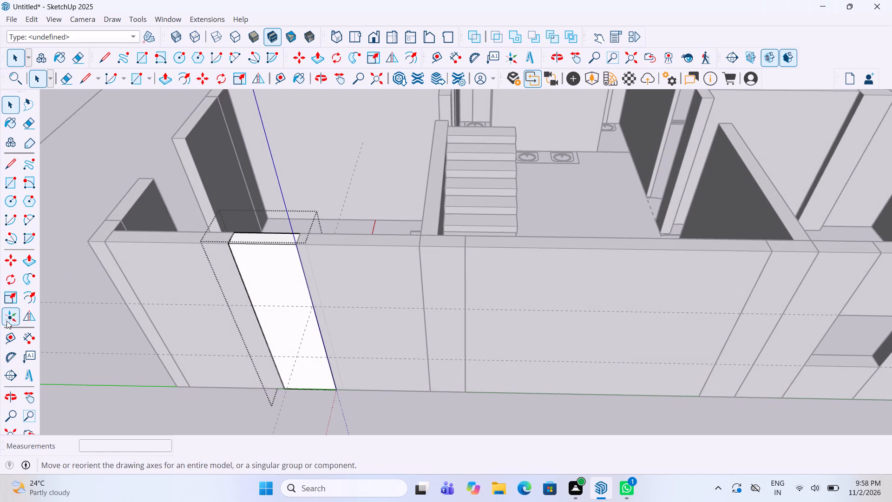
{"action": "left_click", "coordinate": [13, 185]}
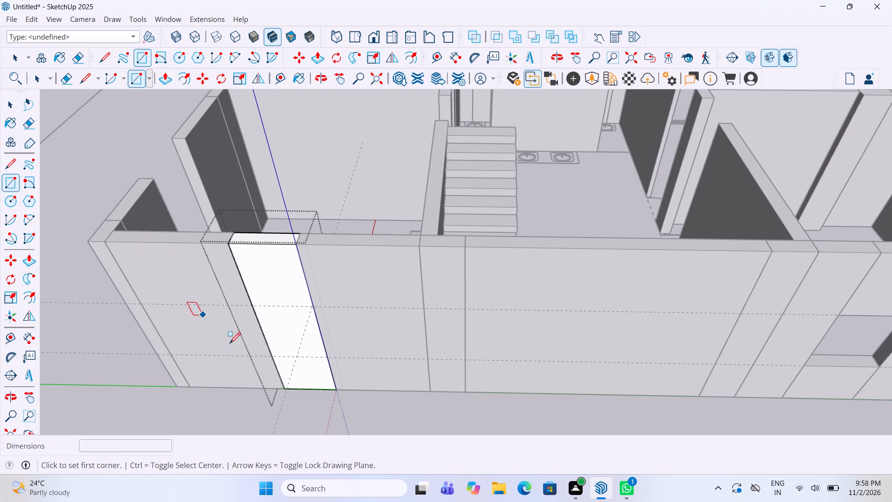
{"action": "left_click", "coordinate": [273, 356]}
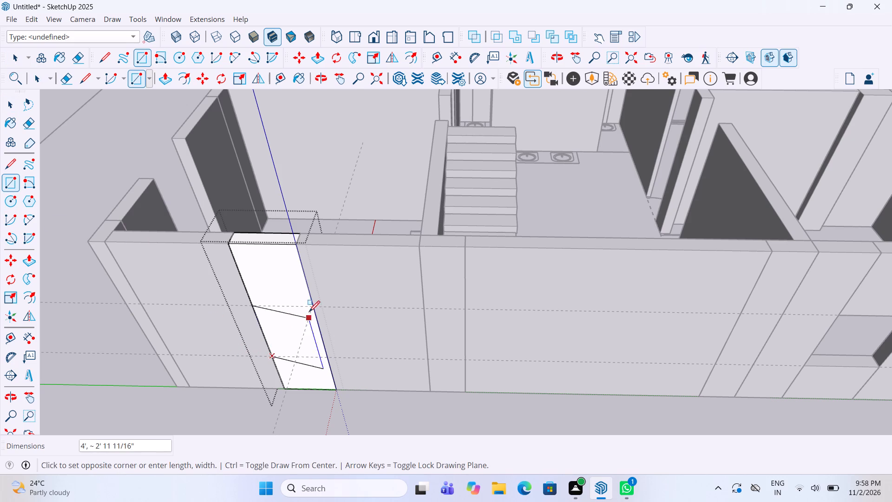
{"action": "left_click", "coordinate": [312, 308]}
Push the new rectangle through the narrow panel to cut the window opening and close the group.
{"action": "key", "text": "p"}
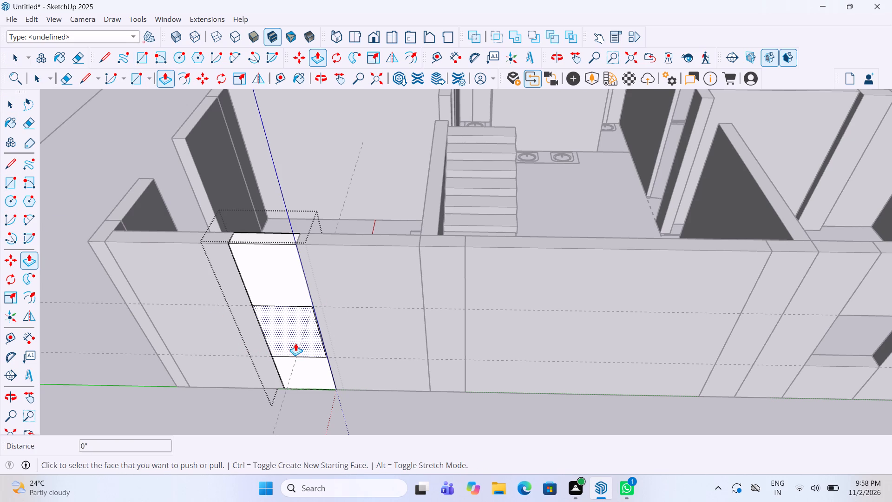
{"action": "left_click", "coordinate": [295, 343]}
{"action": "left_click", "coordinate": [295, 317]}
{"action": "key", "text": "space"}
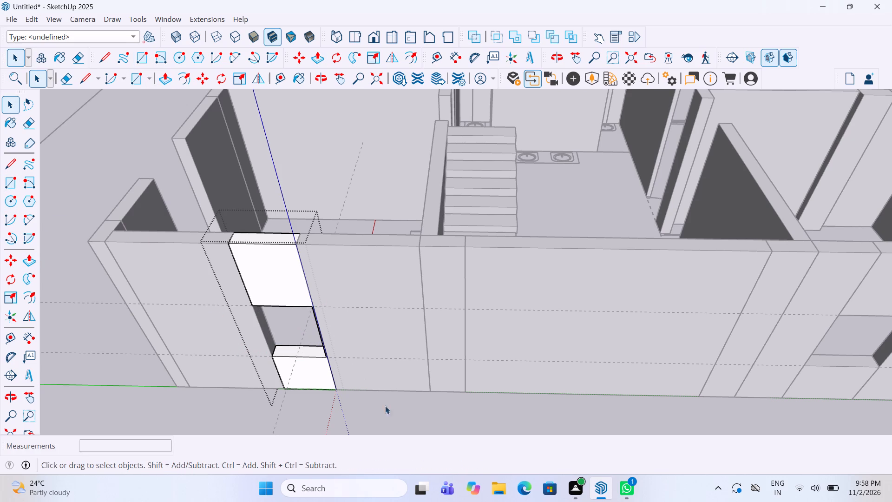
{"action": "left_click", "coordinate": [391, 418]}
On the adjoining outer wall, extrude the window base nearest the corner up 11' to fill the gap, and close its group.
{"action": "scroll", "coordinate": [401, 393], "scroll_direction": "down", "scroll_amount": 3}
{"action": "middle_click_drag", "start_coordinate": [265, 357], "coordinate": [542, 359]}
{"action": "scroll", "coordinate": [534, 284], "scroll_direction": "down", "scroll_amount": 5}
{"action": "scroll", "coordinate": [520, 371], "scroll_direction": "up", "scroll_amount": 10}
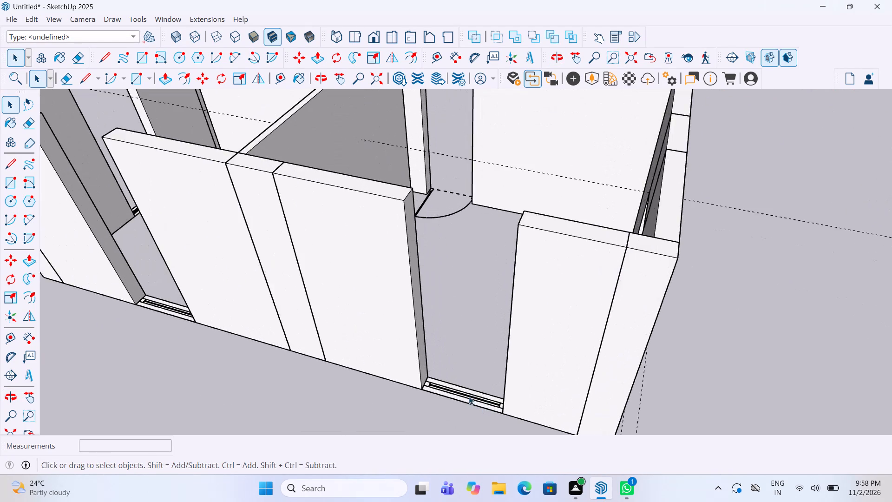
{"action": "scroll", "coordinate": [469, 396], "scroll_direction": "up", "scroll_amount": 2}
{"action": "double_click", "coordinate": [473, 401]}
{"action": "key", "text": "p"}
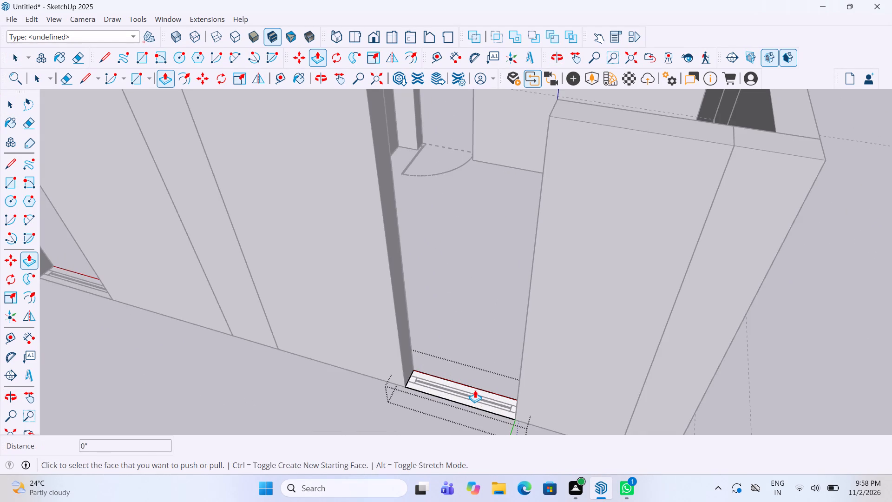
{"action": "left_click", "coordinate": [475, 390]}
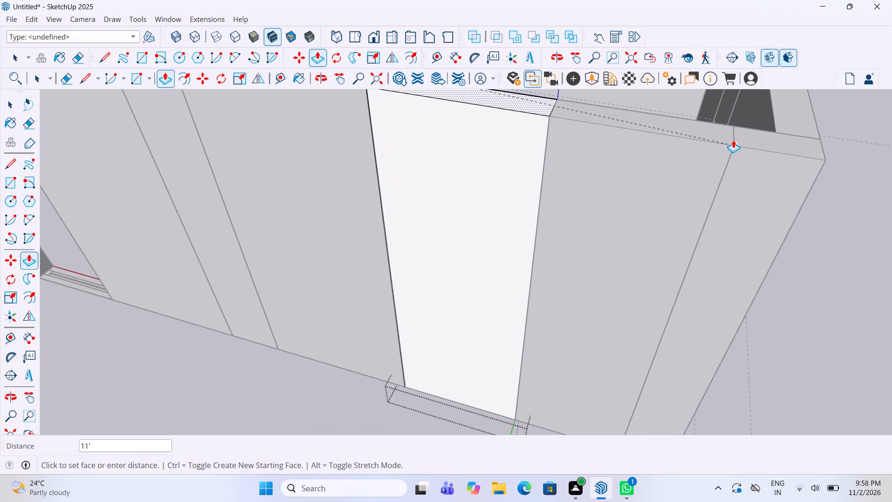
{"action": "left_click", "coordinate": [733, 139]}
{"action": "key", "text": "space"}
{"action": "scroll", "coordinate": [616, 284], "scroll_direction": "down", "scroll_amount": 4}
{"action": "left_click", "coordinate": [361, 396]}
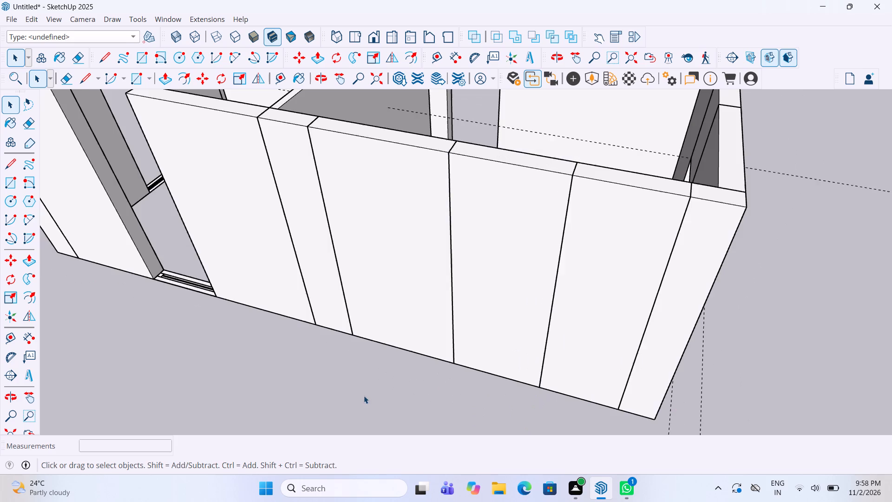
Extrude the same wall's other window base up 11' to fill its gap and close the group.
{"action": "scroll", "coordinate": [519, 364], "scroll_direction": "down", "scroll_amount": 4}
{"action": "middle_click_drag", "start_coordinate": [364, 322], "coordinate": [518, 338]}
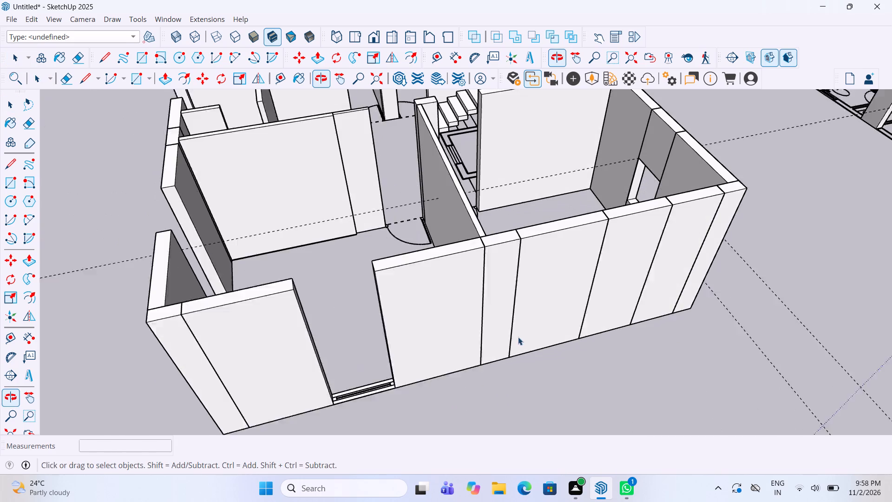
{"action": "scroll", "coordinate": [375, 400], "scroll_direction": "up", "scroll_amount": 4}
{"action": "left_click", "coordinate": [375, 400]}
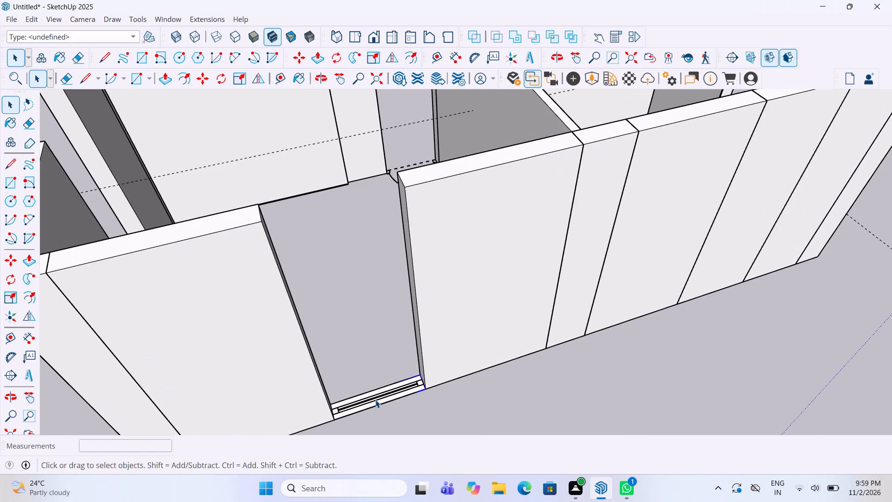
{"action": "double_click", "coordinate": [375, 400]}
{"action": "key", "text": "p"}
{"action": "double_click", "coordinate": [375, 396]}
{"action": "key", "text": "space"}
{"action": "left_click", "coordinate": [474, 396]}
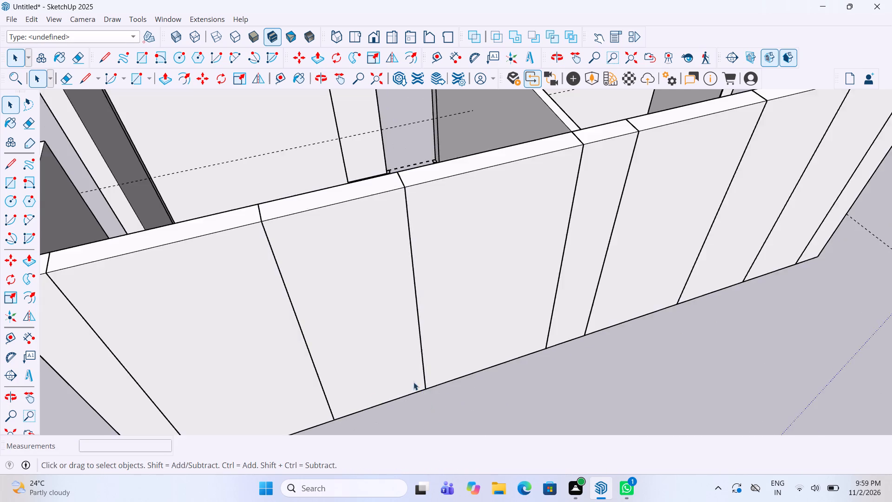
Place two horizontal guides across this wall, 3' above its base and 4' above the first guide.
{"action": "scroll", "coordinate": [301, 311], "scroll_direction": "down", "scroll_amount": 3}
{"action": "middle_click_drag", "start_coordinate": [519, 310], "coordinate": [445, 297]}
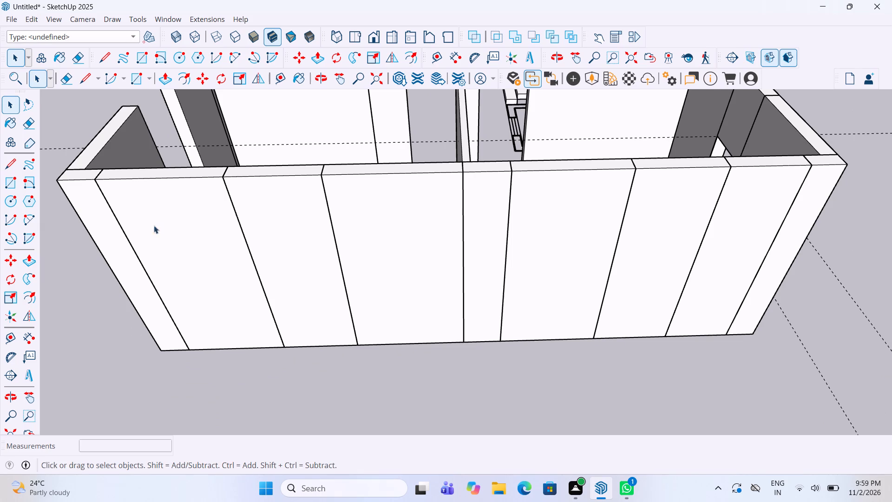
{"action": "left_click", "coordinate": [9, 335]}
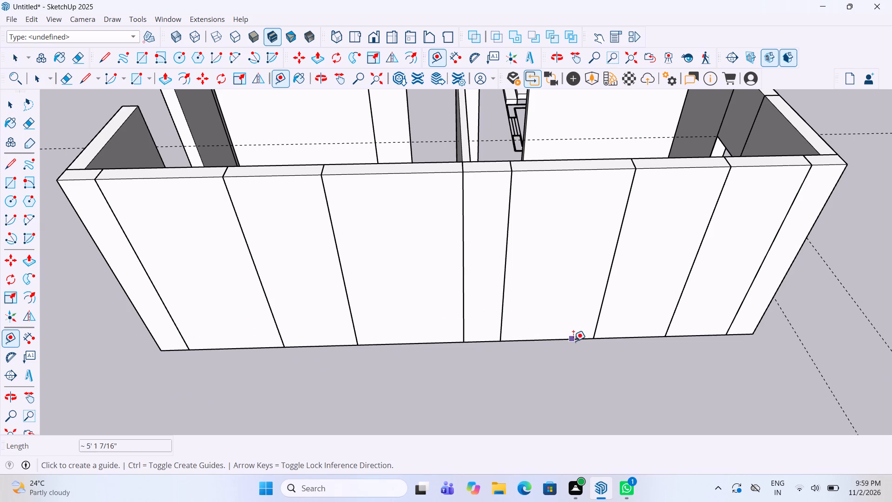
{"action": "left_click", "coordinate": [645, 336]}
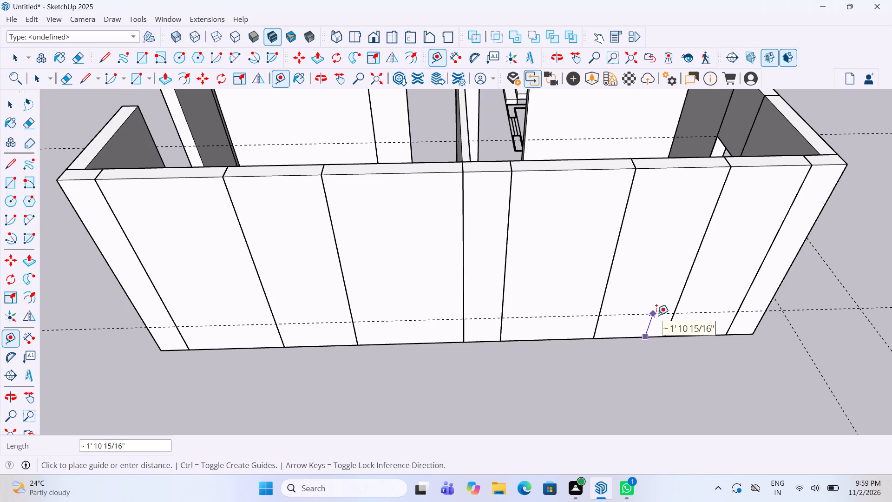
{"action": "type", "text": "3'"}
{"action": "key", "text": "Return"}
{"action": "left_click", "coordinate": [659, 298]}
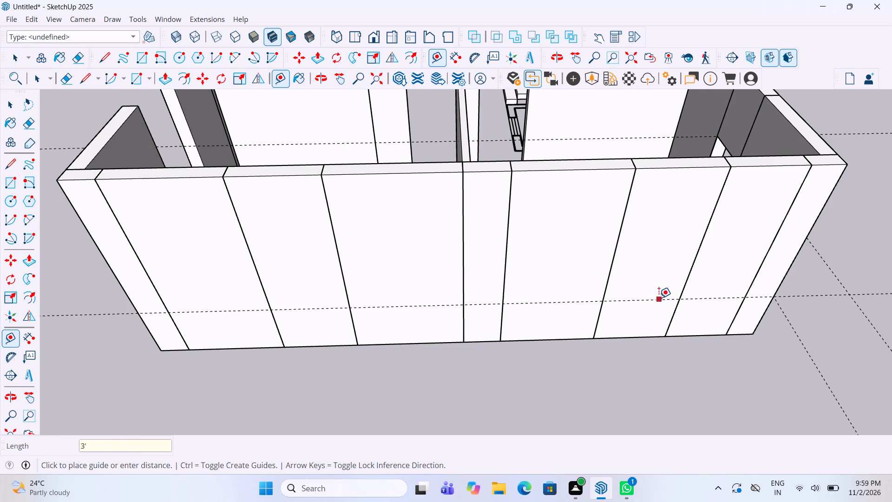
{"action": "type", "text": "4'"}
{"action": "key", "text": "Return"}
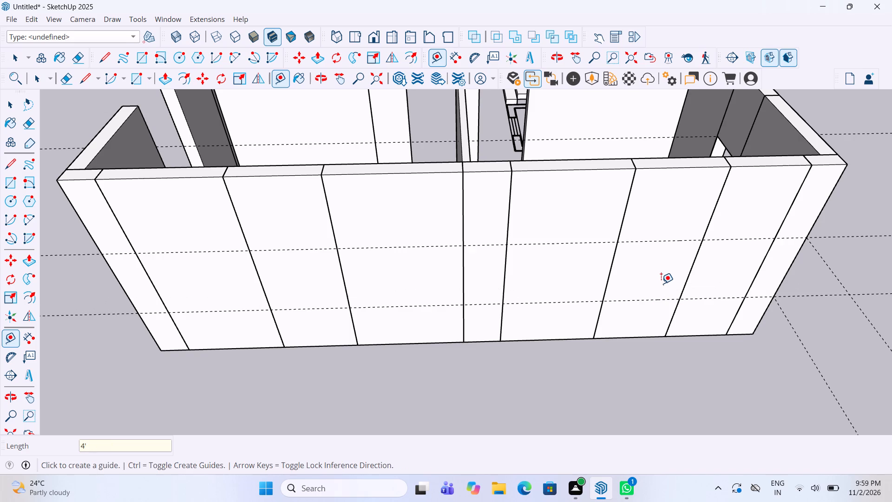
{"action": "key", "text": "space"}
{"action": "left_click", "coordinate": [601, 384]}
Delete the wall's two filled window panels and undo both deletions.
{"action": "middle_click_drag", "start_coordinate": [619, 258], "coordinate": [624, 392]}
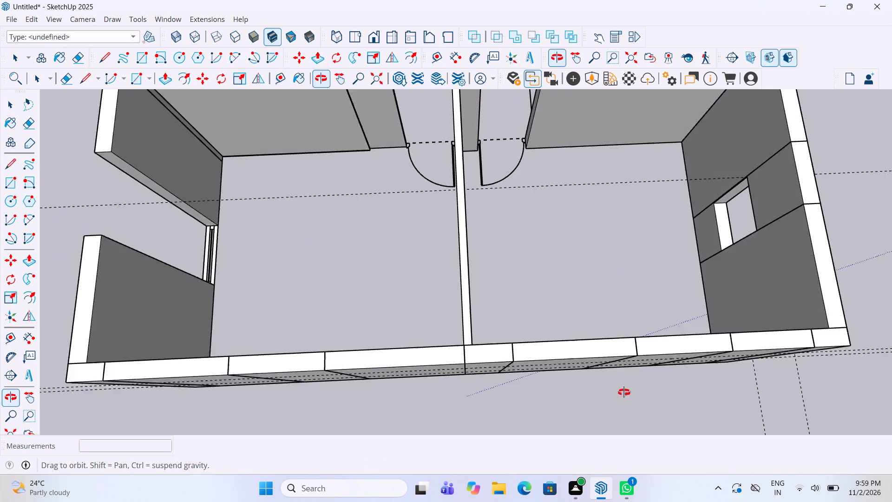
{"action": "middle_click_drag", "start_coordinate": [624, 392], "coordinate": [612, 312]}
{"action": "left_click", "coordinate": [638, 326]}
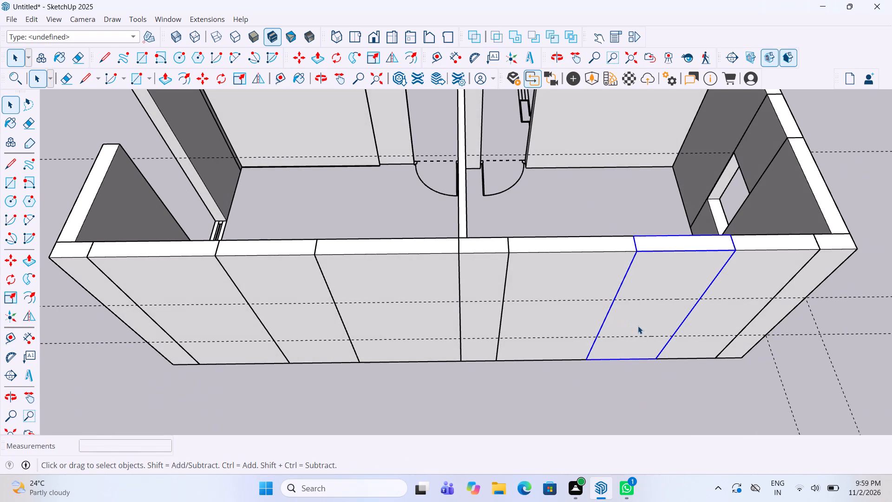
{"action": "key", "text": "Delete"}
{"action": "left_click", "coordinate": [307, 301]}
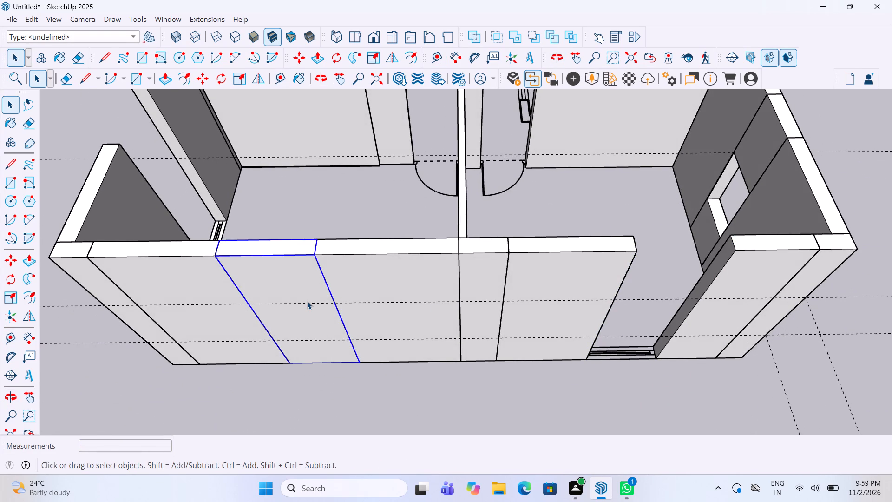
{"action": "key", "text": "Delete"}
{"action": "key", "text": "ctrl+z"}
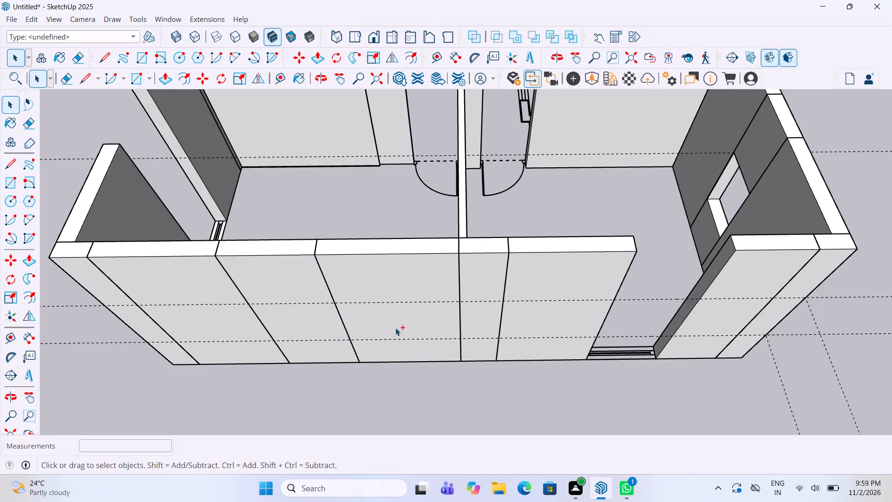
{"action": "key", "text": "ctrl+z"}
Inside the window panel nearest the wall's corner, draw a 4' by about 3' 11 5/8" rectangle between the two horizontal guides.
{"action": "scroll", "coordinate": [639, 313], "scroll_direction": "up", "scroll_amount": 1}
{"action": "middle_click_drag", "start_coordinate": [647, 322], "coordinate": [638, 265]}
{"action": "scroll", "coordinate": [506, 289], "scroll_direction": "down", "scroll_amount": 3}
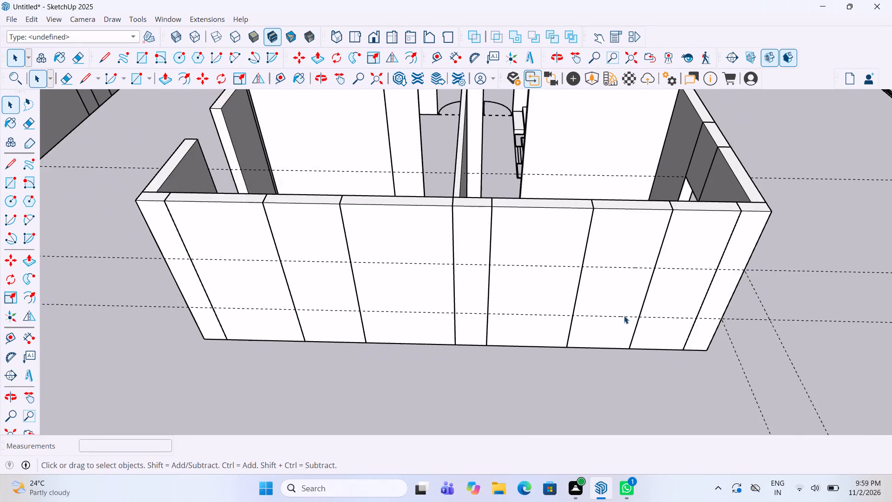
{"action": "middle_click_drag", "start_coordinate": [667, 292], "coordinate": [661, 255]}
{"action": "scroll", "coordinate": [633, 225], "scroll_direction": "up", "scroll_amount": 3}
{"action": "double_click", "coordinate": [606, 225]}
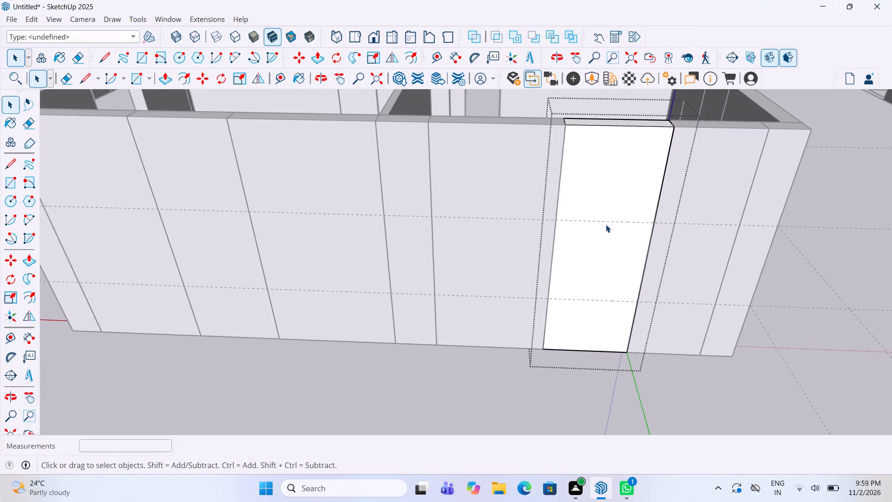
{"action": "left_click", "coordinate": [5, 181]}
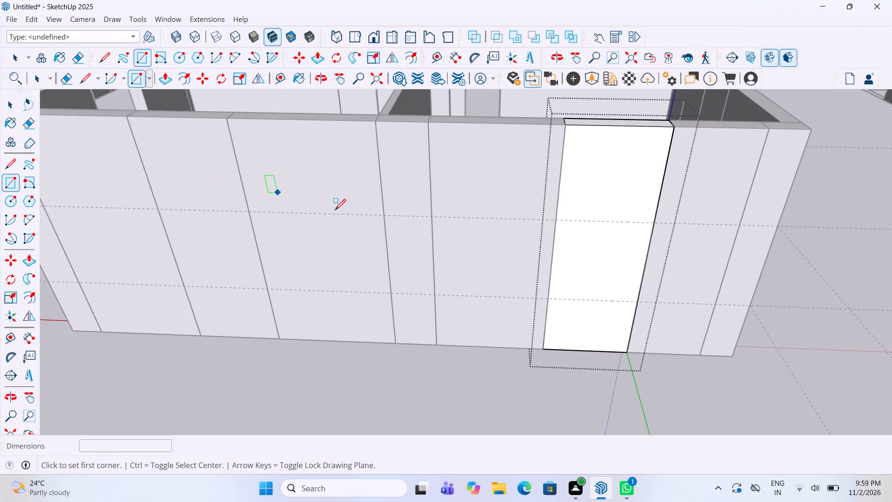
{"action": "left_click", "coordinate": [550, 299]}
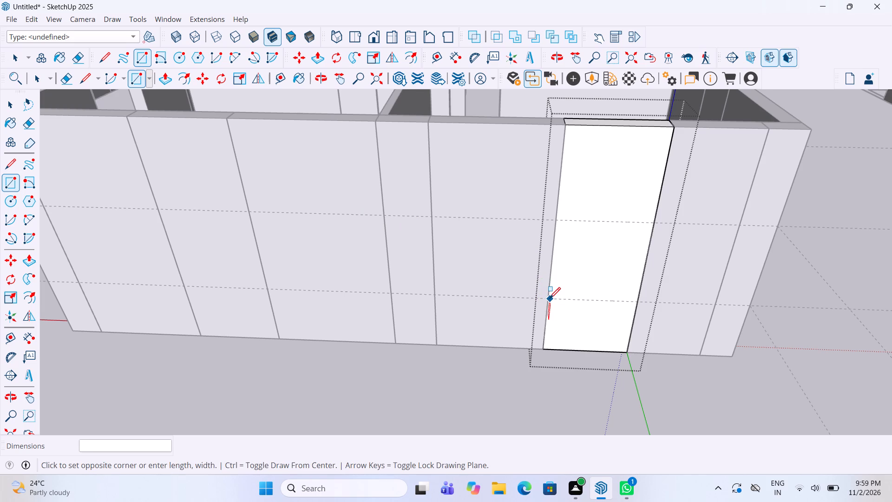
{"action": "left_click", "coordinate": [12, 188]}
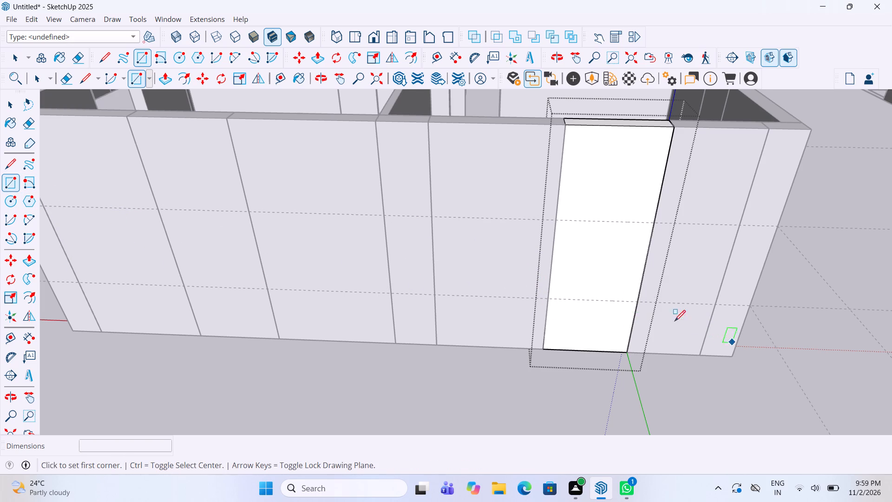
{"action": "left_click", "coordinate": [551, 299]}
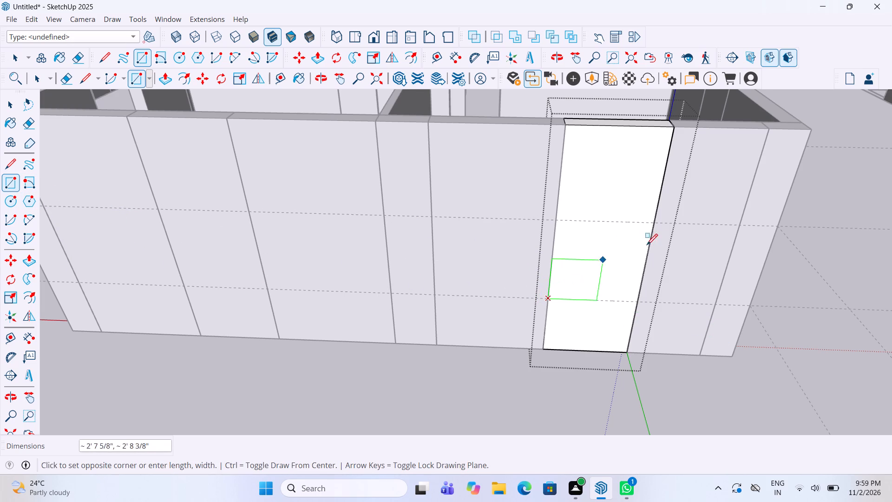
{"action": "left_click", "coordinate": [653, 225]}
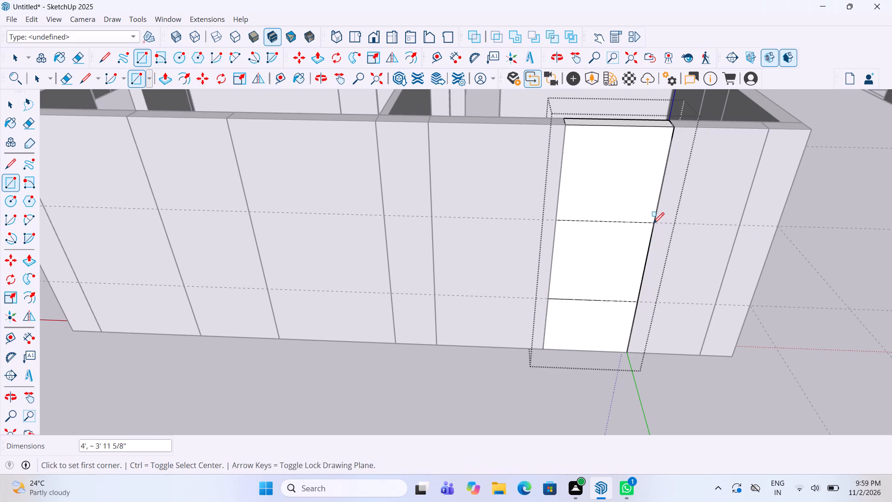
Push the rectangle 9" through the wall, delete the leftover face to open the window, and close the group.
{"action": "key", "text": "p"}
{"action": "left_click", "coordinate": [610, 267]}
{"action": "left_click", "coordinate": [595, 242]}
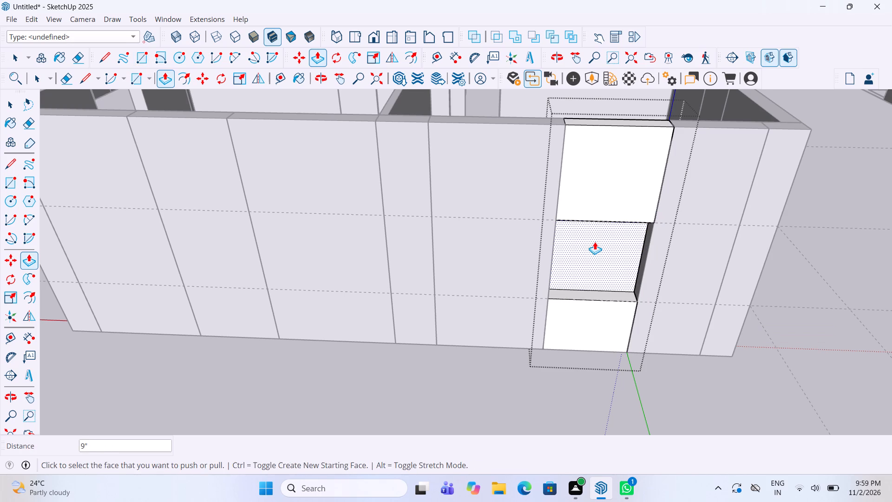
{"action": "left_click", "coordinate": [595, 242]}
{"action": "key", "text": "Delete"}
{"action": "key", "text": "space"}
{"action": "left_click", "coordinate": [666, 363]}
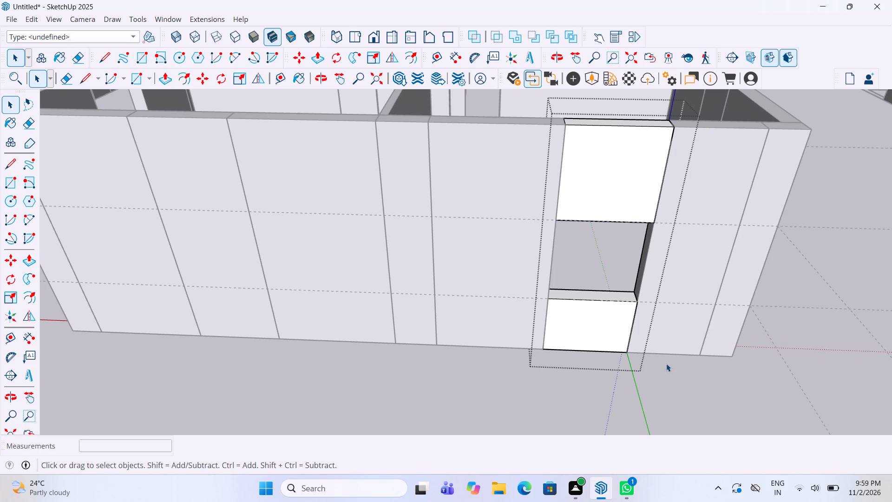
Inside the same wall's other window panel, draw a 4' by about 3' 11 3/8" rectangle between the two guides.
{"action": "scroll", "coordinate": [688, 356], "scroll_direction": "down", "scroll_amount": 5}
{"action": "scroll", "coordinate": [474, 305], "scroll_direction": "up", "scroll_amount": 3}
{"action": "scroll", "coordinate": [355, 272], "scroll_direction": "up", "scroll_amount": 1}
{"action": "middle_click_drag", "start_coordinate": [353, 271], "coordinate": [368, 281]}
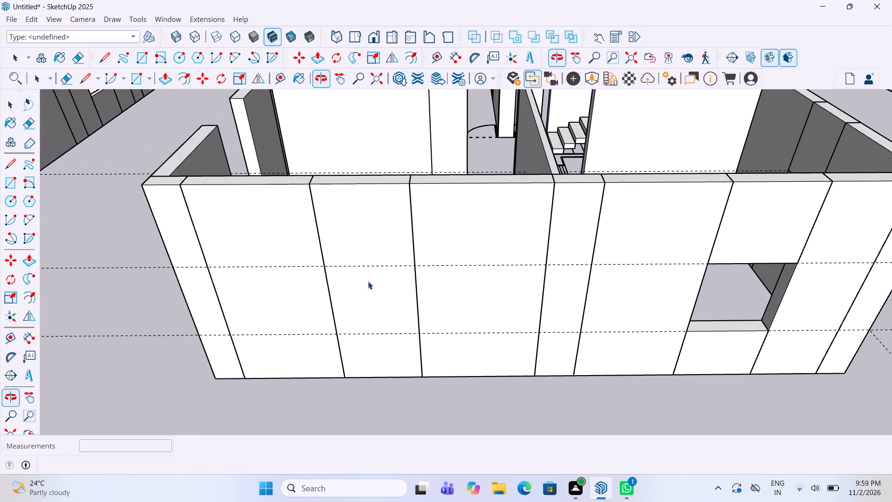
{"action": "double_click", "coordinate": [358, 297]}
{"action": "left_click", "coordinate": [7, 181]}
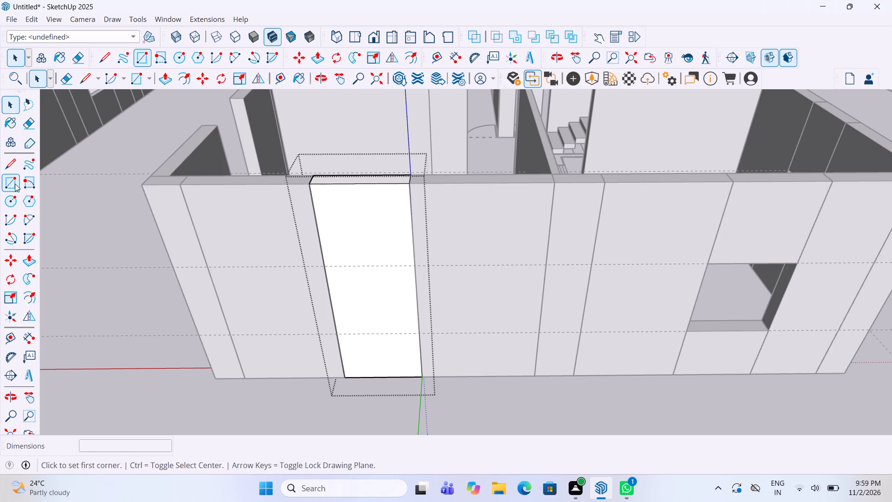
{"action": "left_click", "coordinate": [336, 336]}
{"action": "left_click", "coordinate": [414, 264]}
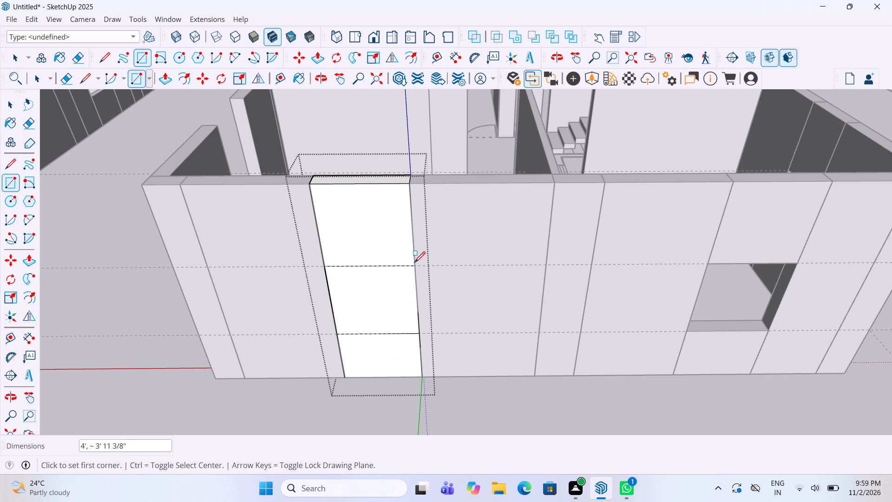
Push this rectangle through the wall thickness, delete the leftover face to open the window, and close the group.
{"action": "key", "text": "p"}
{"action": "left_click", "coordinate": [380, 297]}
{"action": "left_click", "coordinate": [377, 277]}
{"action": "key", "text": "space"}
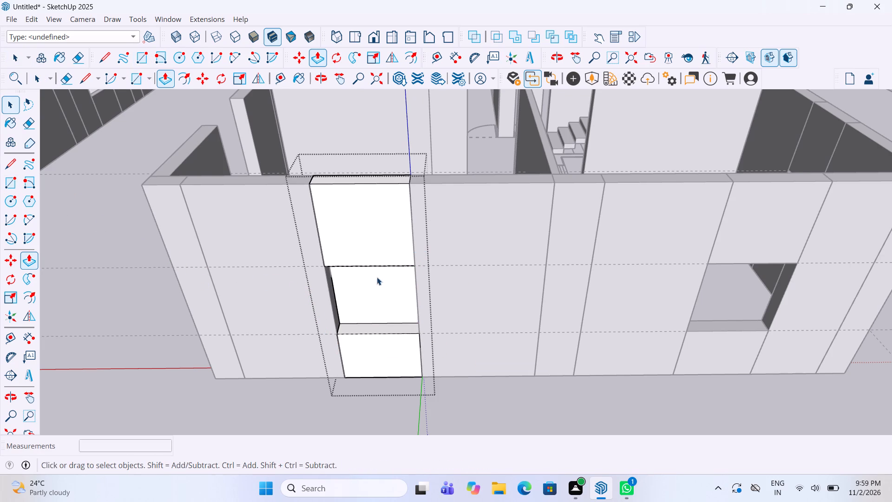
{"action": "left_click", "coordinate": [378, 289]}
{"action": "key", "text": "Delete"}
{"action": "key", "text": "space"}
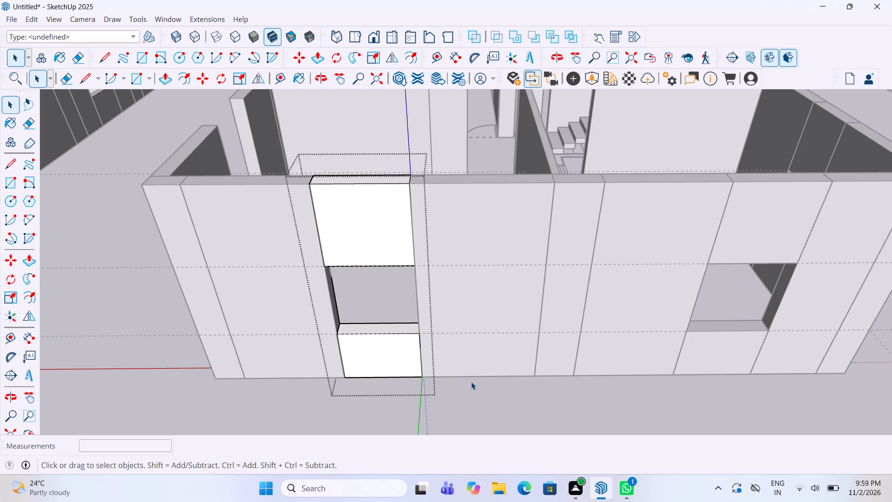
{"action": "left_click", "coordinate": [472, 382]}
On the bathroom-side outer wall, extrude the wide window base nearest the window-cut wall up to the wall top and close its group.
{"action": "scroll", "coordinate": [450, 371], "scroll_direction": "down", "scroll_amount": 4}
{"action": "middle_click_drag", "start_coordinate": [277, 270], "coordinate": [644, 304]}
{"action": "middle_click", "coordinate": [639, 301]}
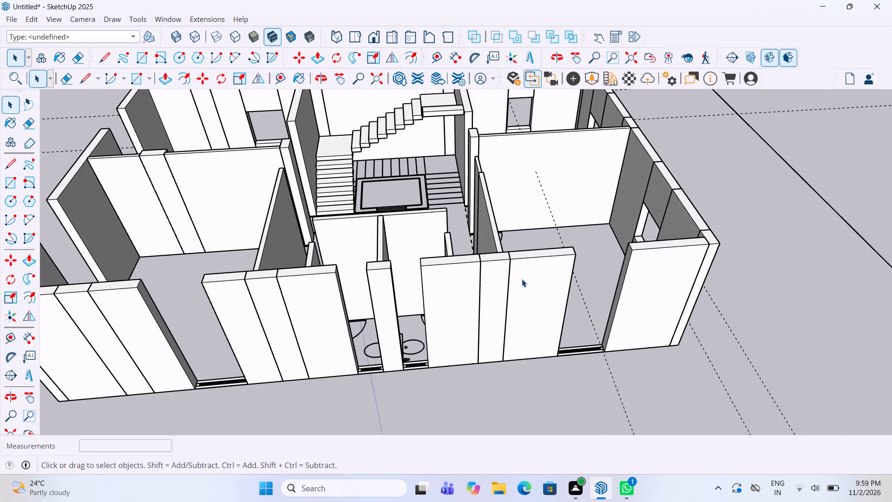
{"action": "scroll", "coordinate": [571, 288], "scroll_direction": "down", "scroll_amount": 3}
{"action": "middle_click_drag", "start_coordinate": [595, 304], "coordinate": [569, 345]}
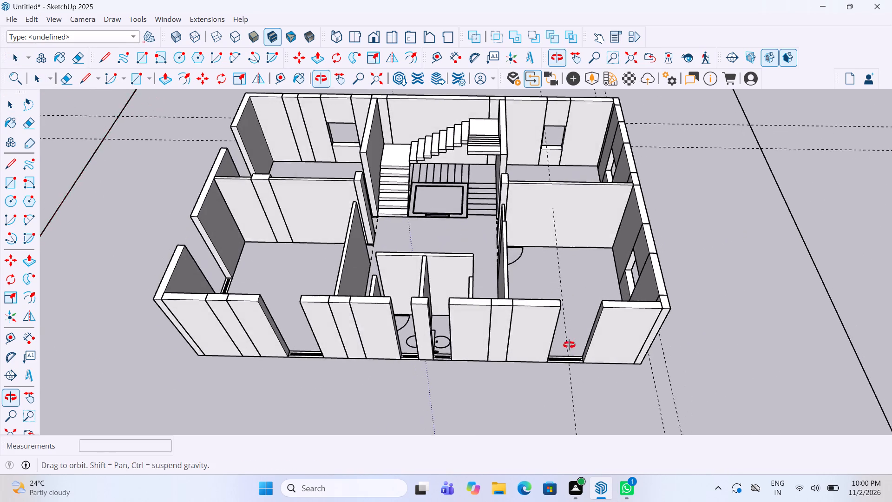
{"action": "middle_click_drag", "start_coordinate": [569, 345], "coordinate": [570, 345]}
{"action": "scroll", "coordinate": [572, 359], "scroll_direction": "up", "scroll_amount": 12}
{"action": "double_click", "coordinate": [569, 364]}
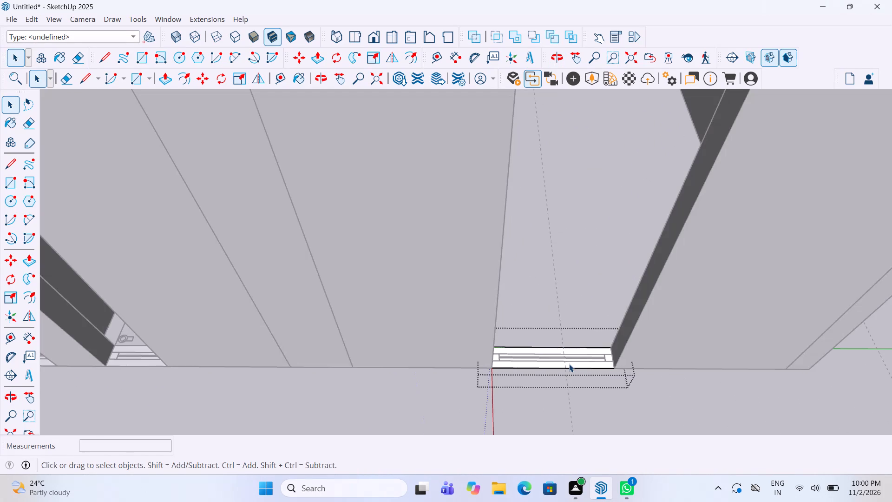
{"action": "key", "text": "p"}
{"action": "double_click", "coordinate": [569, 358]}
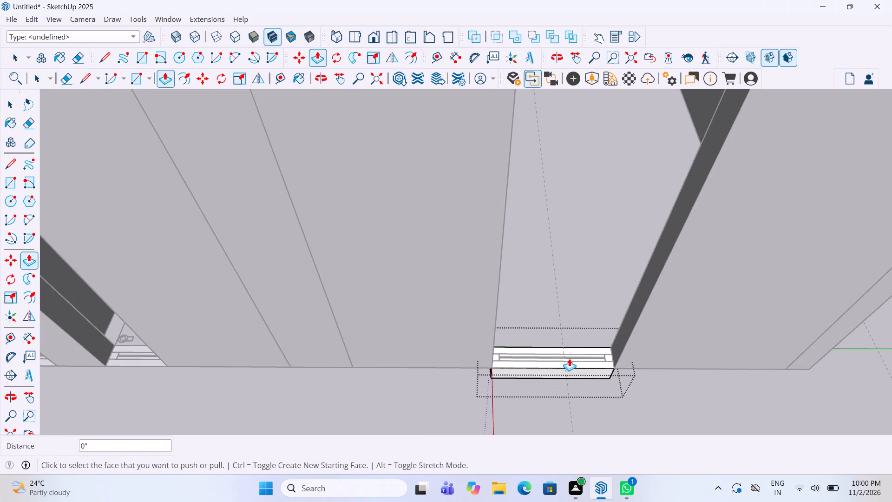
{"action": "key", "text": "ctrl+z"}
{"action": "left_click", "coordinate": [568, 353]}
{"action": "scroll", "coordinate": [572, 337], "scroll_direction": "down", "scroll_amount": 9}
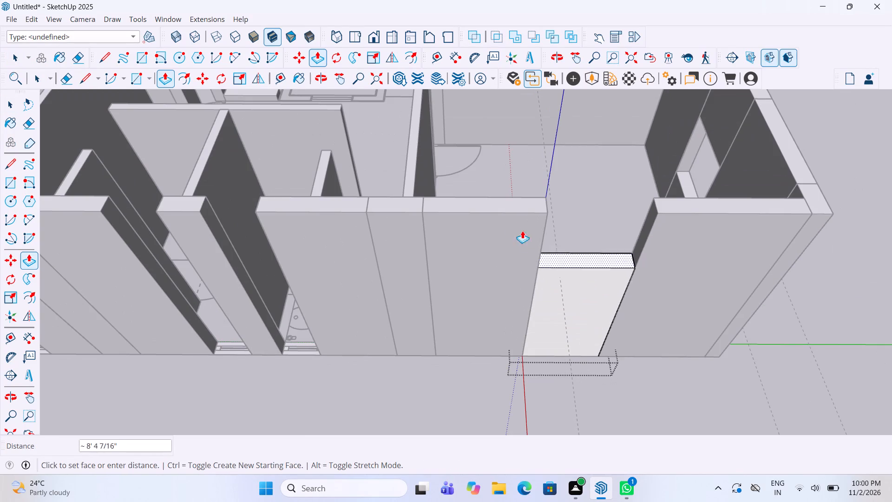
{"action": "left_click", "coordinate": [492, 202]}
{"action": "key", "text": "space"}
{"action": "left_click", "coordinate": [493, 365]}
Extrude the wide window base on the far side of the bathrooms up to the wall top and close its group.
{"action": "scroll", "coordinate": [590, 321], "scroll_direction": "down", "scroll_amount": 5}
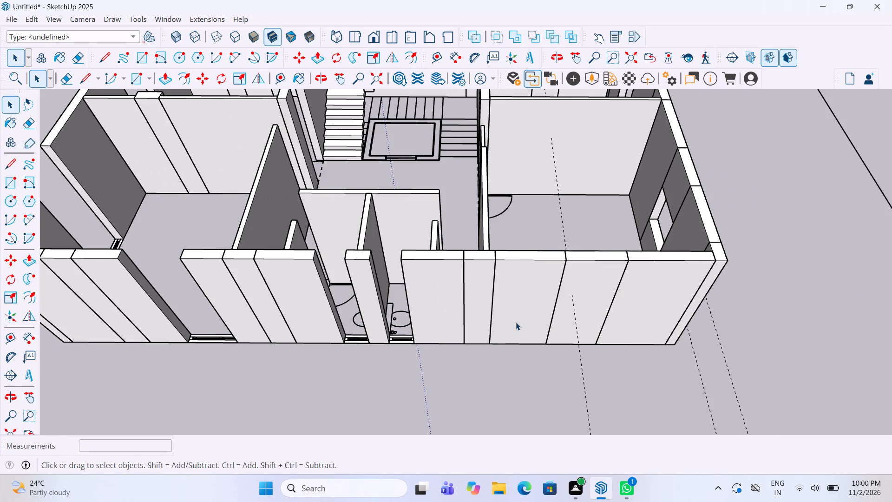
{"action": "scroll", "coordinate": [236, 324], "scroll_direction": "up", "scroll_amount": 4}
{"action": "scroll", "coordinate": [202, 343], "scroll_direction": "up", "scroll_amount": 3}
{"action": "double_click", "coordinate": [196, 346]}
{"action": "key", "text": "p"}
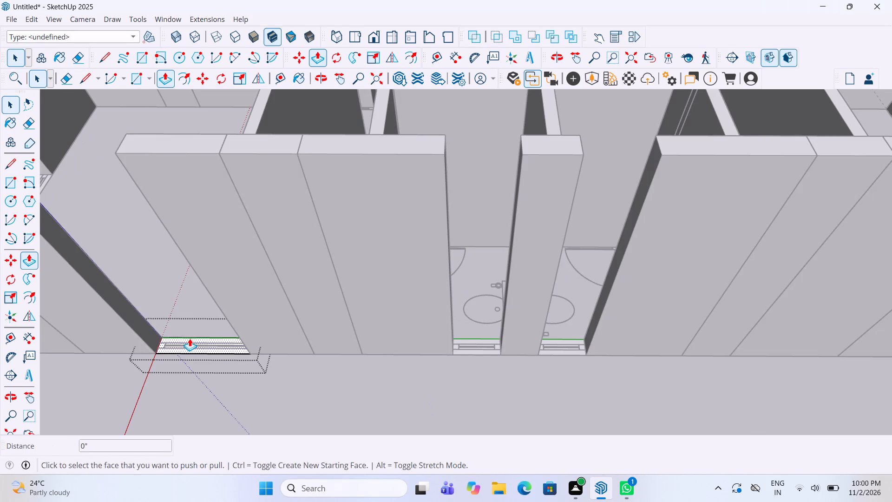
{"action": "double_click", "coordinate": [190, 338]}
{"action": "key", "text": "space"}
{"action": "left_click", "coordinate": [295, 403]}
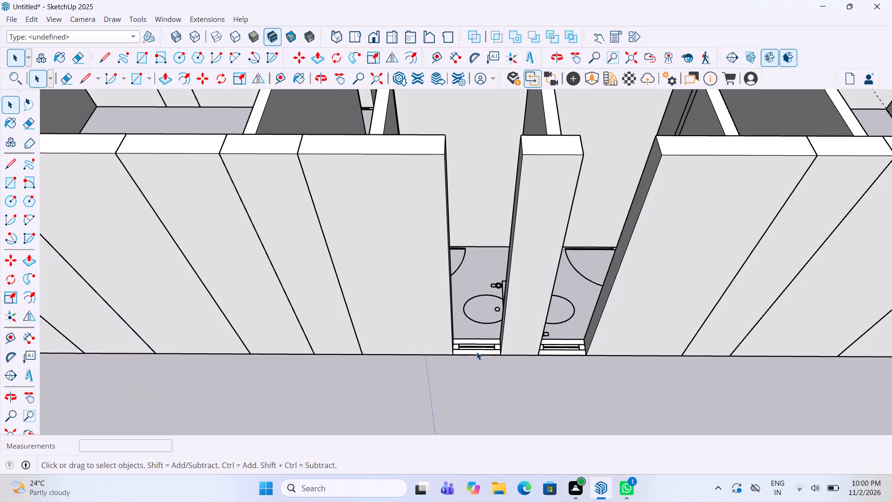
Extrude the first bathroom's narrow window base up to the wall top to fill its gap, and close its group.
{"action": "double_click", "coordinate": [476, 351]}
{"action": "key", "text": "p"}
{"action": "double_click", "coordinate": [478, 345]}
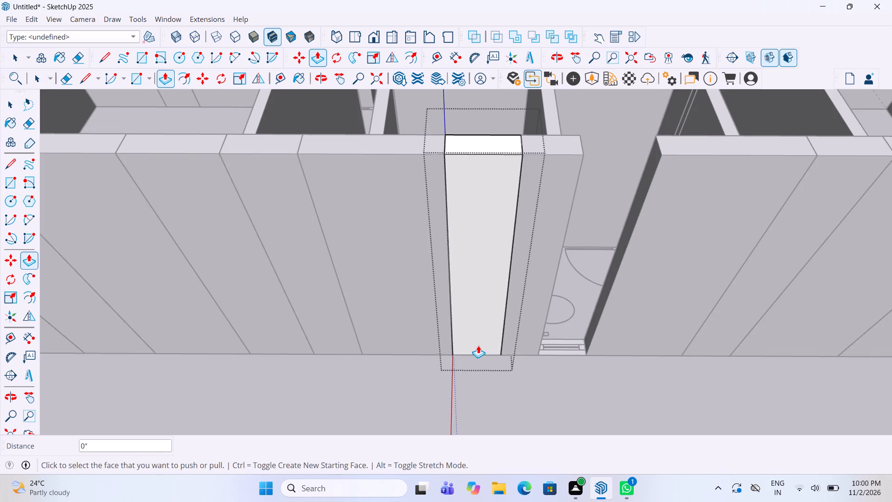
{"action": "key", "text": "space"}
{"action": "left_click", "coordinate": [478, 382]}
Extrude the second bathroom's narrow window base up to the wall top to fill its gap, and close its group.
{"action": "double_click", "coordinate": [557, 343]}
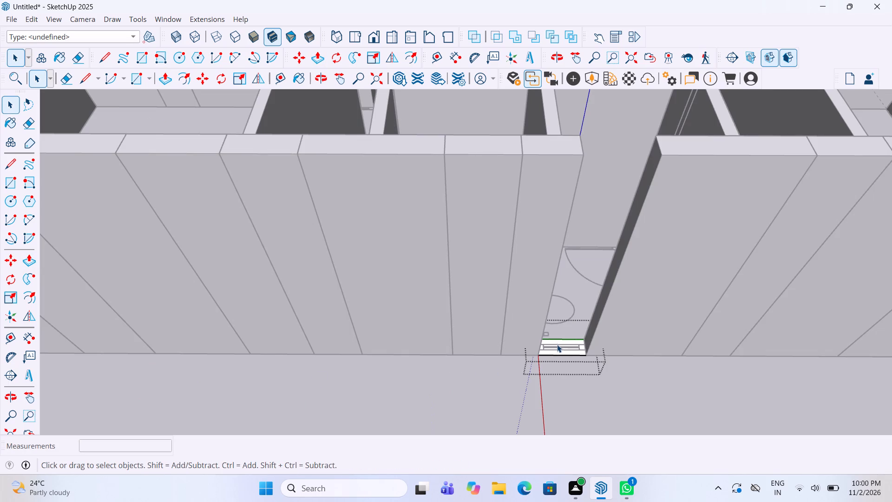
{"action": "key", "text": "p"}
{"action": "double_click", "coordinate": [558, 347]}
{"action": "key", "text": "space"}
{"action": "left_click", "coordinate": [438, 390]}
Place two horizontal guides across the bathroom-side wall, 3' above its base and 4' above the first guide.
{"action": "scroll", "coordinate": [391, 335], "scroll_direction": "down", "scroll_amount": 4}
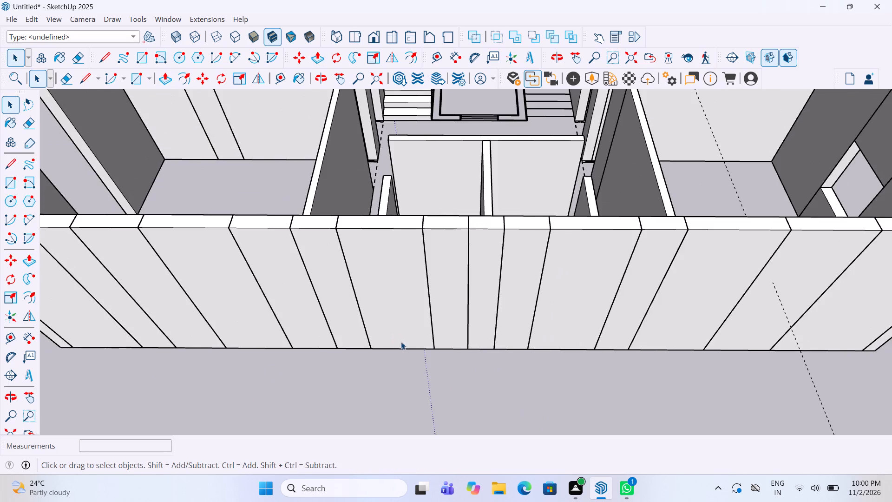
{"action": "scroll", "coordinate": [406, 329], "scroll_direction": "down", "scroll_amount": 3}
{"action": "middle_click_drag", "start_coordinate": [639, 297], "coordinate": [623, 280]}
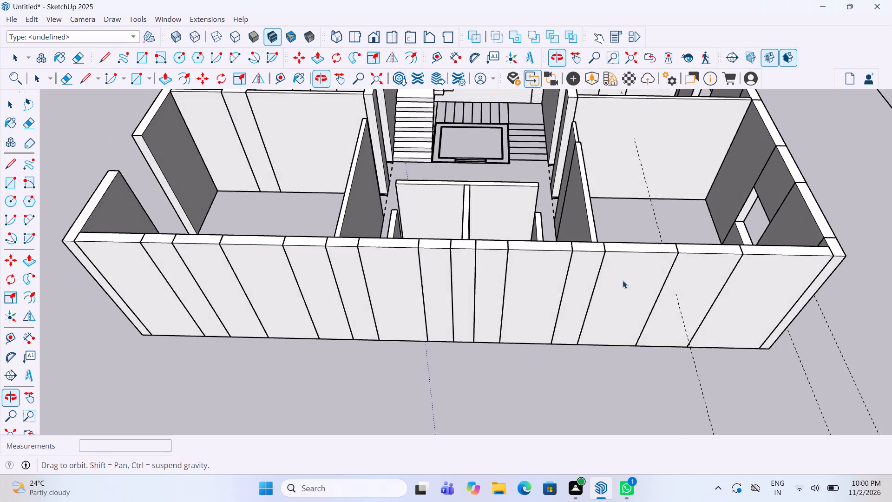
{"action": "middle_click_drag", "start_coordinate": [623, 280], "coordinate": [627, 279]}
{"action": "scroll", "coordinate": [554, 298], "scroll_direction": "down", "scroll_amount": 4}
{"action": "scroll", "coordinate": [691, 305], "scroll_direction": "up", "scroll_amount": 5}
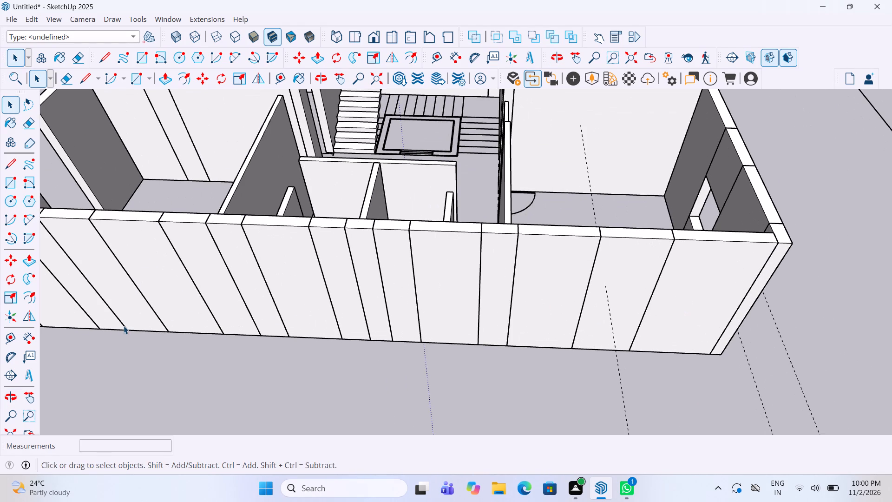
{"action": "left_click", "coordinate": [6, 332]}
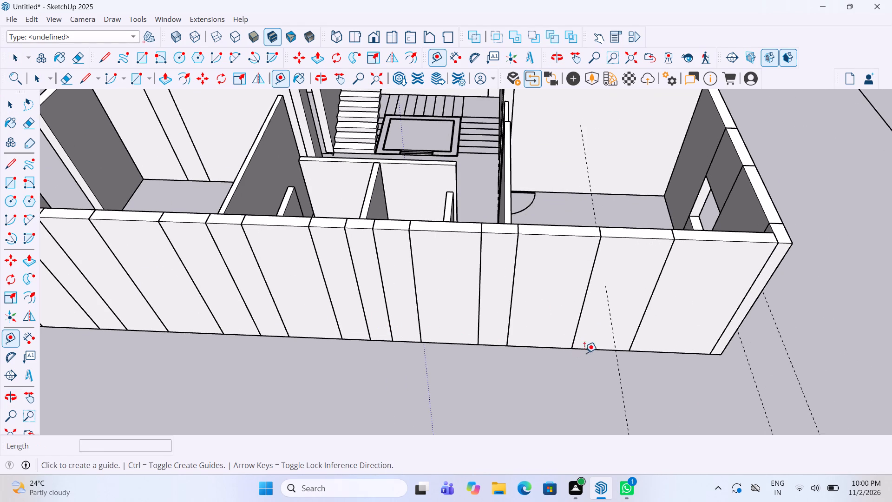
{"action": "left_click", "coordinate": [587, 348]}
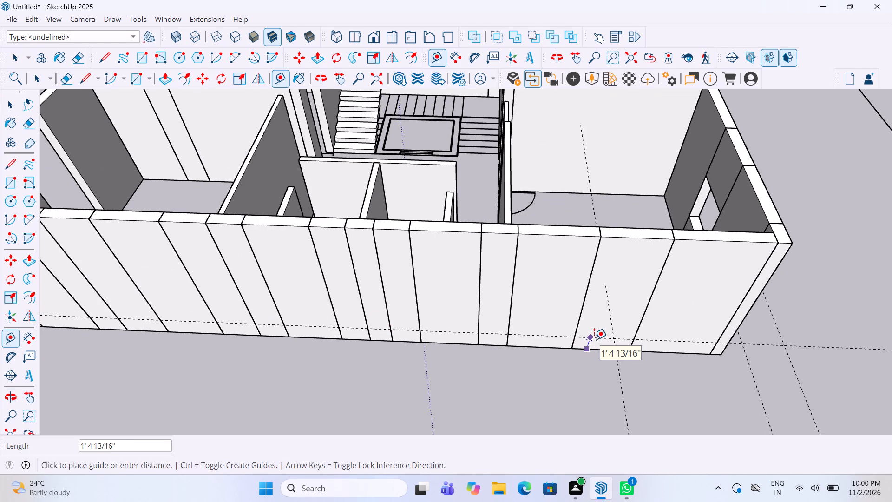
{"action": "type", "text": "3'"}
{"action": "key", "text": "Return"}
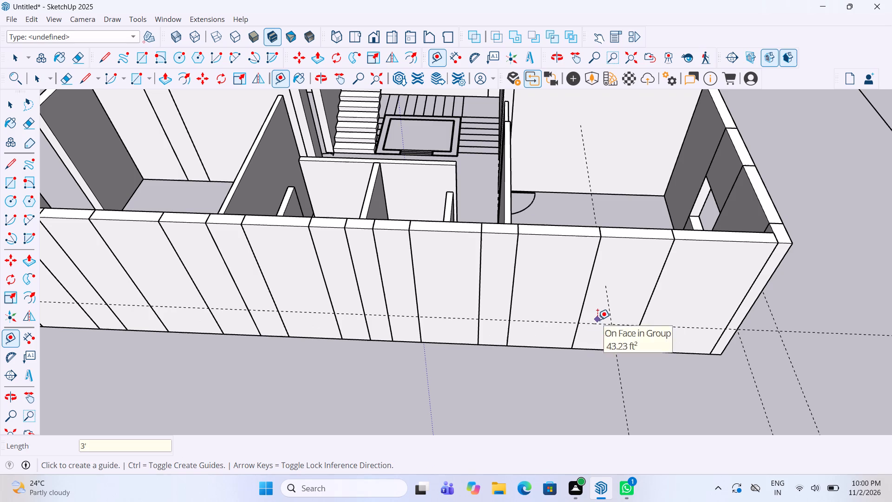
{"action": "left_click", "coordinate": [597, 323]}
{"action": "key", "text": "4"}
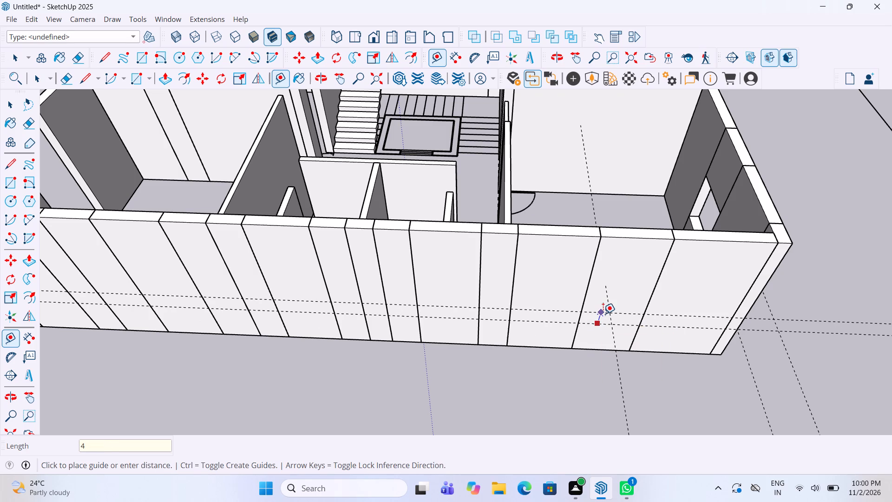
{"action": "key", "text": "apostrophe"}
{"action": "key", "text": "Return"}
{"action": "key", "text": "space"}
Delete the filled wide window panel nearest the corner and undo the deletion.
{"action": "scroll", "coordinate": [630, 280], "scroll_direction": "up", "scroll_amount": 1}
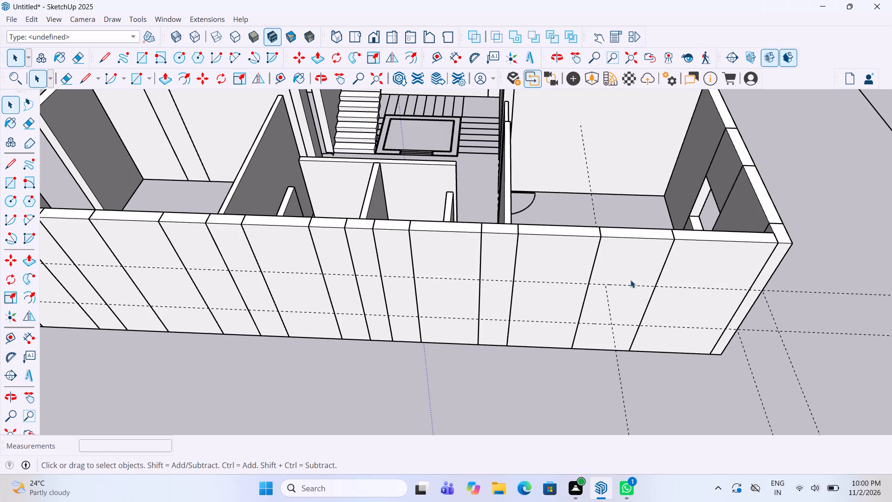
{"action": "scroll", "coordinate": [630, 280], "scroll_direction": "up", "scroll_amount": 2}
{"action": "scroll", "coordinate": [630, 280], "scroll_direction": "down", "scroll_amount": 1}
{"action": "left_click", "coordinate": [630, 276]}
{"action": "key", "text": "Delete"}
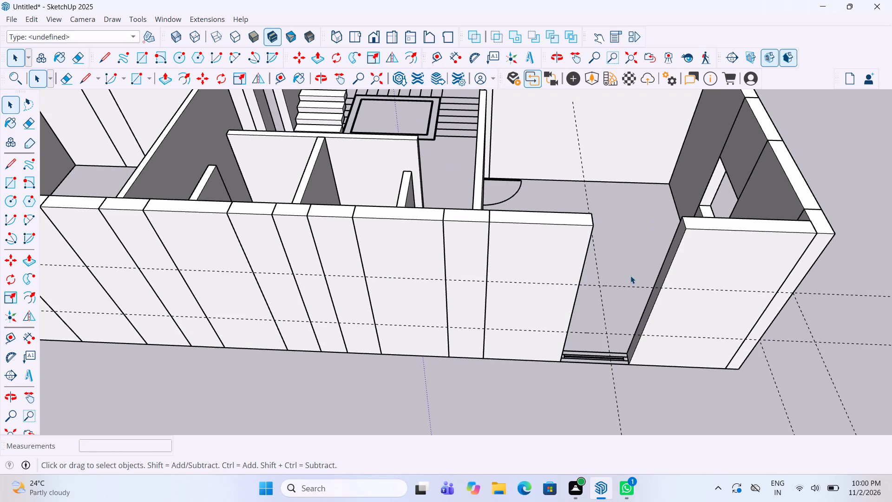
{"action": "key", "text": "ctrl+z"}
Cut a window opening between the two guides through the filled wide panel nearest the corner, and close its group.
{"action": "double_click", "coordinate": [618, 305]}
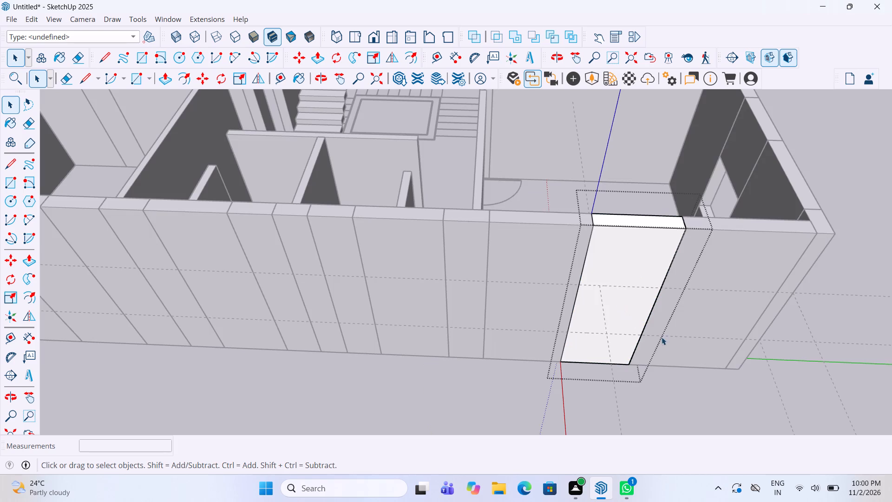
{"action": "left_click", "coordinate": [10, 185]}
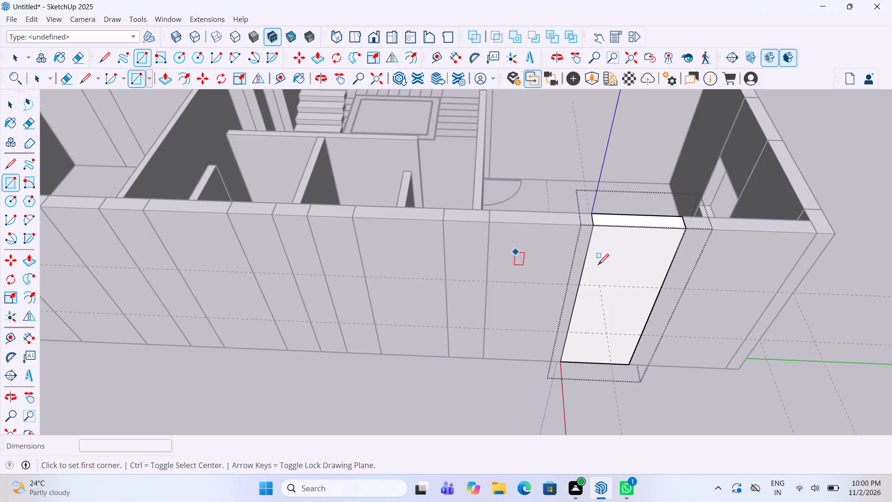
{"action": "scroll", "coordinate": [669, 290], "scroll_direction": "up", "scroll_amount": 3}
{"action": "left_click", "coordinate": [660, 289]}
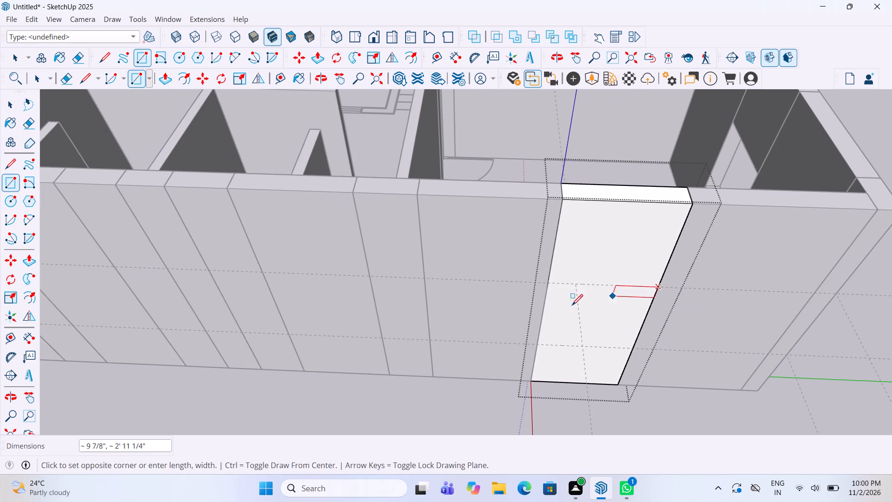
{"action": "double_click", "coordinate": [539, 345]}
{"action": "key", "text": "p"}
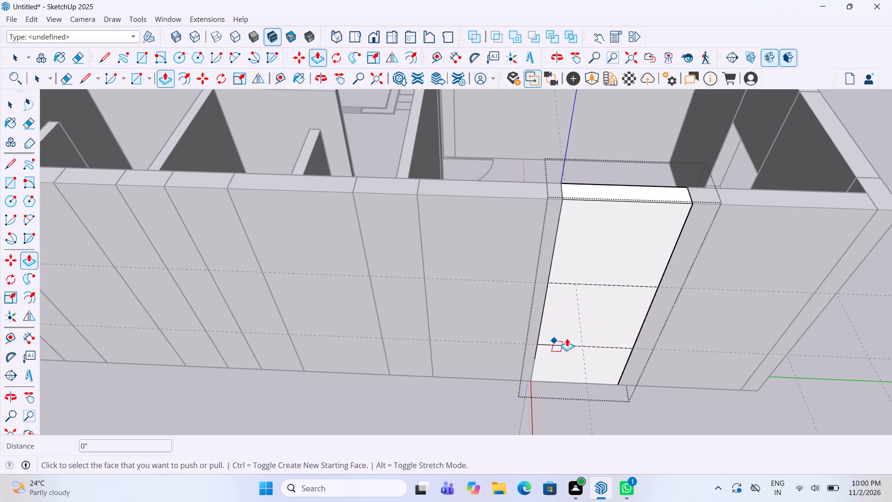
{"action": "left_click", "coordinate": [582, 337]}
{"action": "left_click", "coordinate": [594, 300]}
{"action": "left_click", "coordinate": [594, 304]}
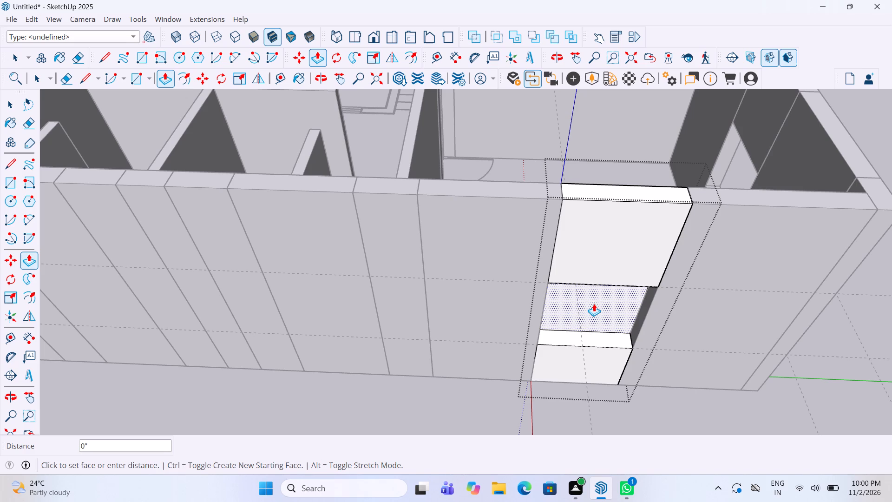
{"action": "key", "text": "Delete"}
{"action": "key", "text": "space"}
{"action": "left_click", "coordinate": [561, 407]}
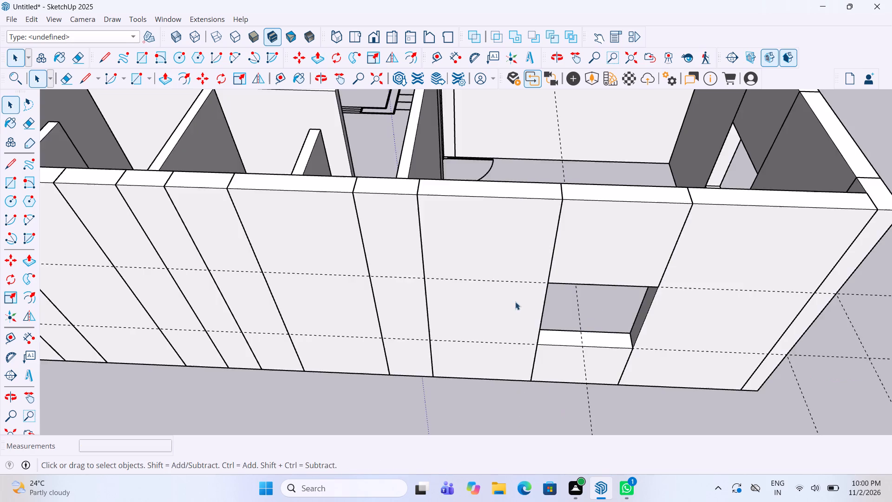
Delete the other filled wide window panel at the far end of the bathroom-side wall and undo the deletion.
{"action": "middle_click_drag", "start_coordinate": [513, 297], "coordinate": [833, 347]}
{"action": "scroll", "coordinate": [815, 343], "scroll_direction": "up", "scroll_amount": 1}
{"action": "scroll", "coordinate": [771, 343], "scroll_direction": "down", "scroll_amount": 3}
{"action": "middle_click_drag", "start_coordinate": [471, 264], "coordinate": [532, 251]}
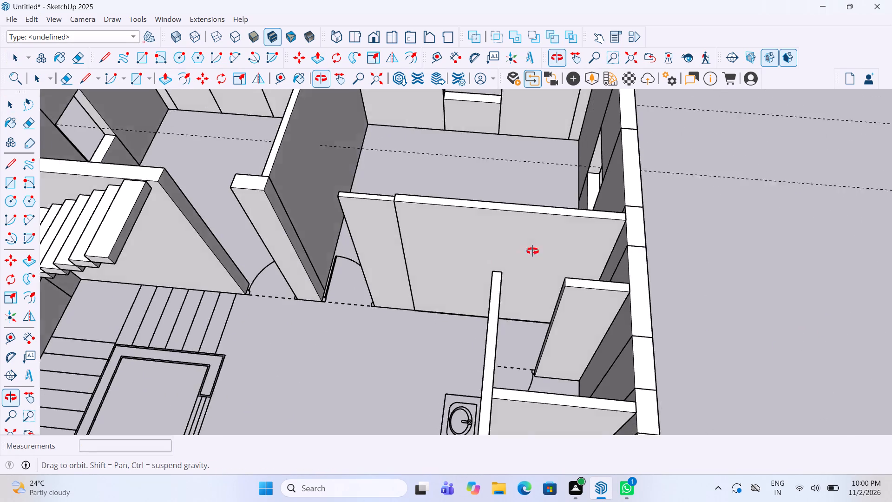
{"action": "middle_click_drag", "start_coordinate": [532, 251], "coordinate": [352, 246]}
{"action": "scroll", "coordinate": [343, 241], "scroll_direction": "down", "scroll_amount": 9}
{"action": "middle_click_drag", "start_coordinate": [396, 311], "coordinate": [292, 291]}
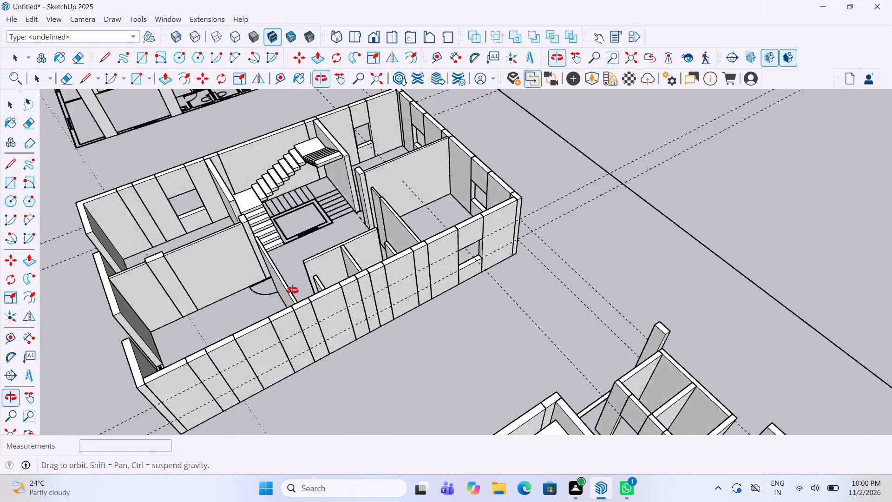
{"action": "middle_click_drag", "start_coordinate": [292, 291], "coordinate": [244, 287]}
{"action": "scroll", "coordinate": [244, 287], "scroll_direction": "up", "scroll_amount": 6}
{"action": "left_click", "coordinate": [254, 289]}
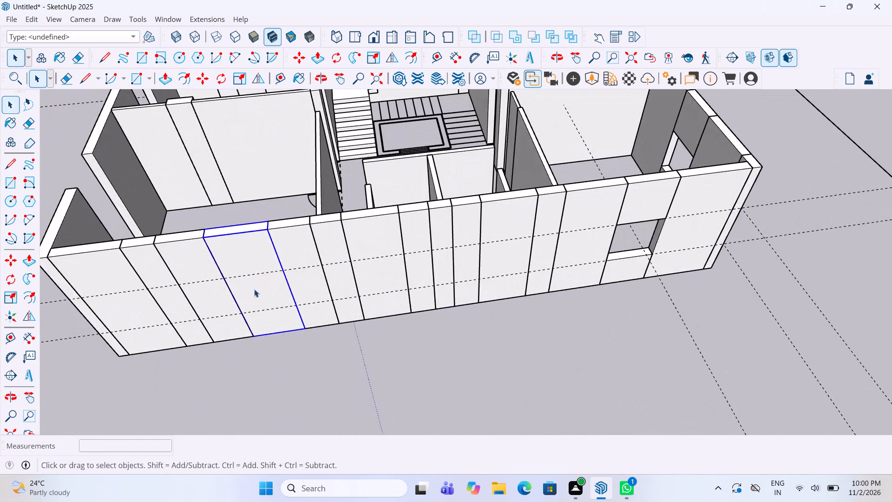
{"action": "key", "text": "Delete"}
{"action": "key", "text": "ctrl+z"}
Open that wide window panel's group and draw a rectangle across its full width between the two horizontal guides.
{"action": "scroll", "coordinate": [553, 288], "scroll_direction": "down", "scroll_amount": 5}
{"action": "scroll", "coordinate": [390, 274], "scroll_direction": "up", "scroll_amount": 2}
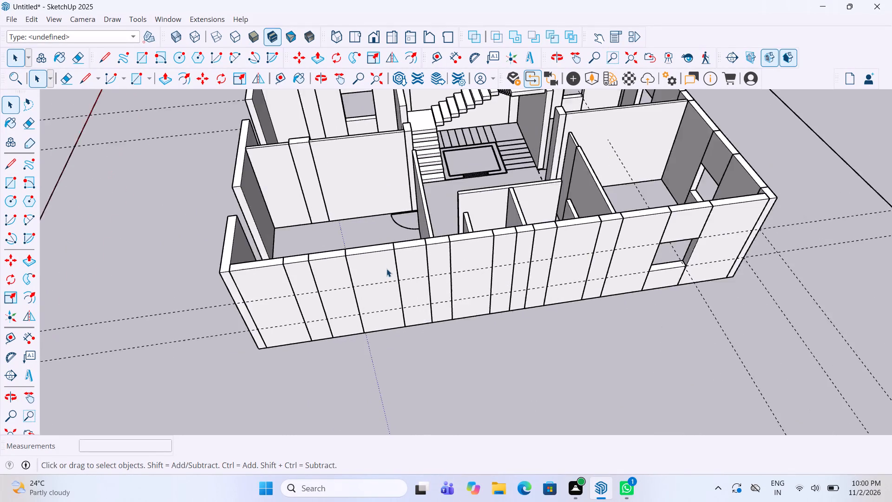
{"action": "scroll", "coordinate": [387, 269], "scroll_direction": "up", "scroll_amount": 6}
{"action": "double_click", "coordinate": [377, 271]}
{"action": "middle_click_drag", "start_coordinate": [425, 303], "coordinate": [390, 261]}
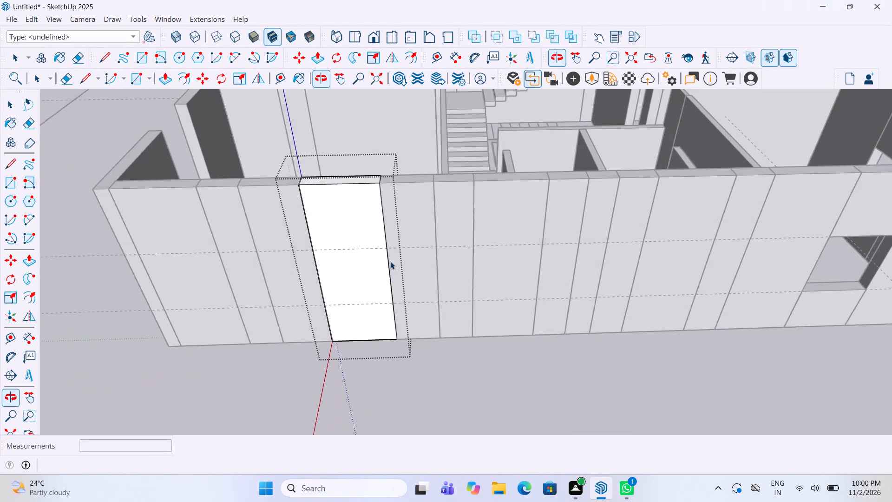
{"action": "scroll", "coordinate": [390, 261], "scroll_direction": "up", "scroll_amount": 1}
{"action": "left_click", "coordinate": [5, 174]}
{"action": "scroll", "coordinate": [296, 221], "scroll_direction": "up", "scroll_amount": 2}
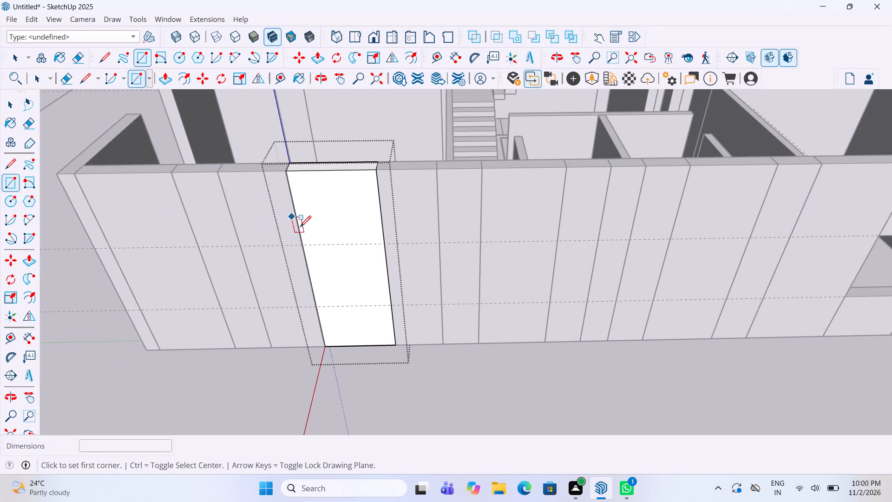
{"action": "scroll", "coordinate": [300, 228], "scroll_direction": "up", "scroll_amount": 1}
{"action": "left_click", "coordinate": [306, 251]}
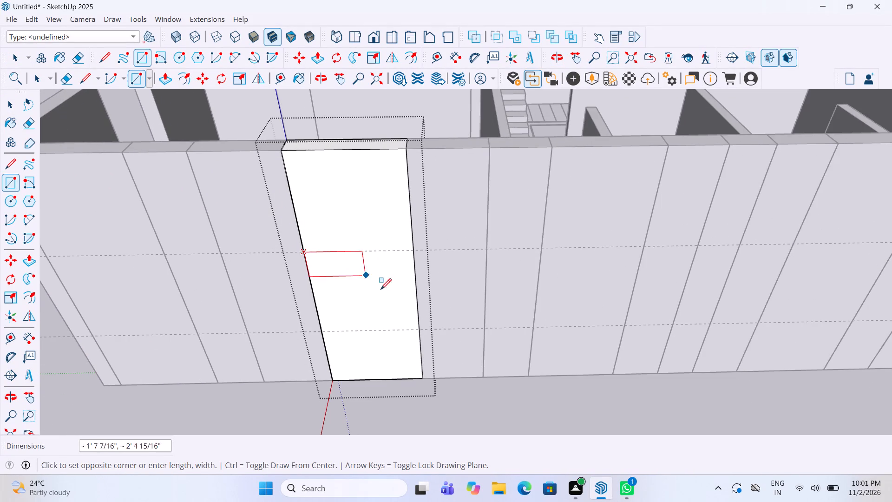
{"action": "left_click", "coordinate": [417, 330]}
Push the rectangle 9" through the wall to cut the window opening, and close the panel's group.
{"action": "key", "text": "p"}
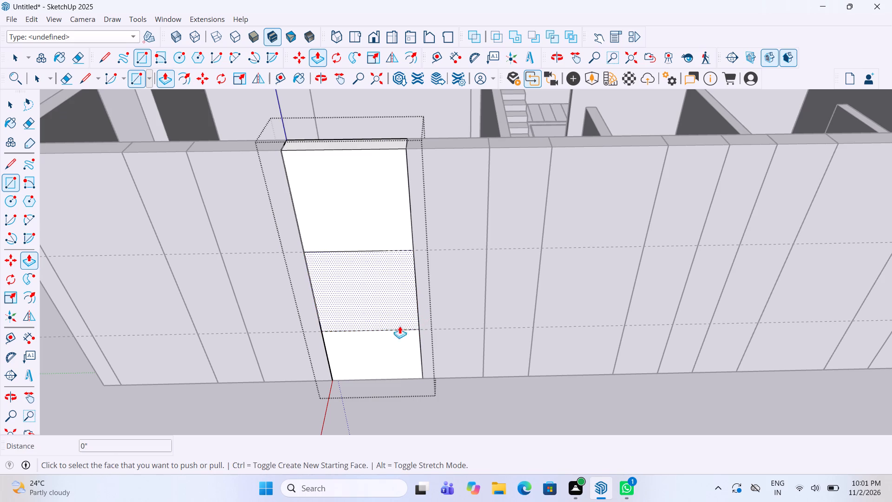
{"action": "left_click", "coordinate": [386, 312]}
{"action": "left_click", "coordinate": [374, 272]}
{"action": "left_click", "coordinate": [374, 272]}
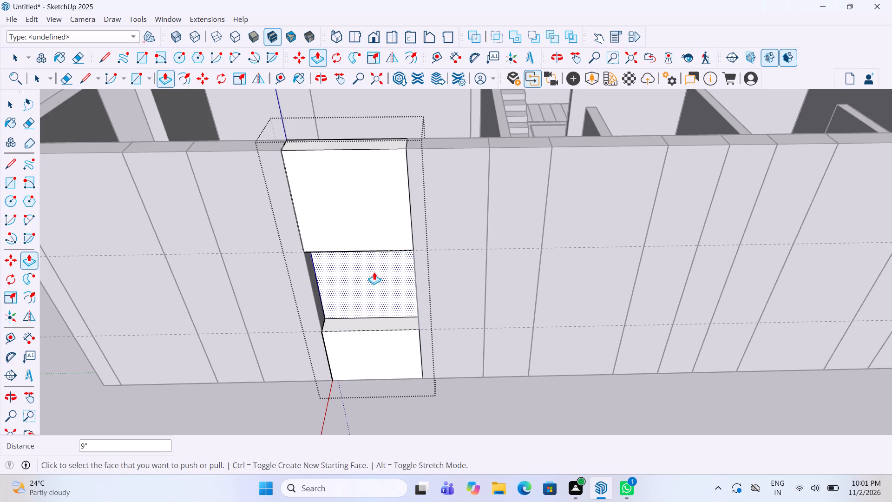
{"action": "key", "text": "Delete"}
{"action": "key", "text": "space"}
{"action": "left_click", "coordinate": [459, 392]}
Delete the two horizontal guides along the bathroom-side wall.
{"action": "scroll", "coordinate": [444, 362], "scroll_direction": "down", "scroll_amount": 4}
{"action": "middle_click_drag", "start_coordinate": [312, 278], "coordinate": [330, 287]}
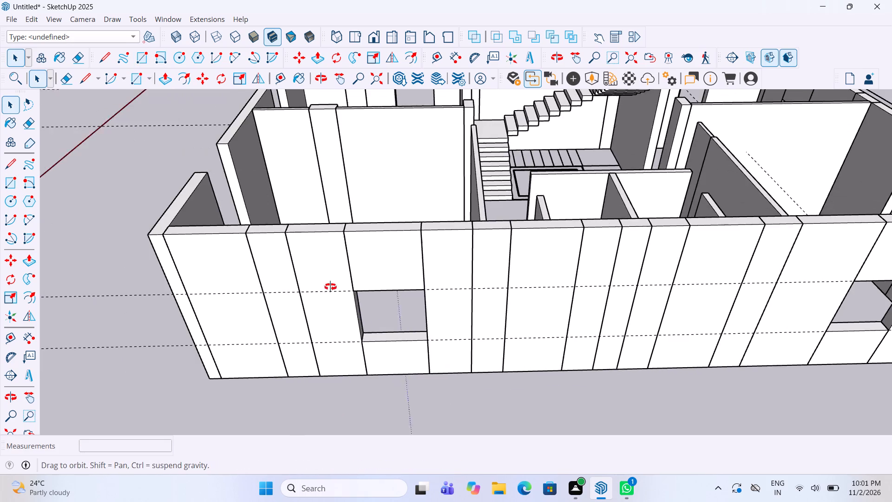
{"action": "middle_click_drag", "start_coordinate": [330, 287], "coordinate": [657, 310]}
{"action": "middle_click_drag", "start_coordinate": [657, 310], "coordinate": [609, 308]}
{"action": "middle_click_drag", "start_coordinate": [318, 271], "coordinate": [293, 271]}
{"action": "scroll", "coordinate": [345, 299], "scroll_direction": "down", "scroll_amount": 2}
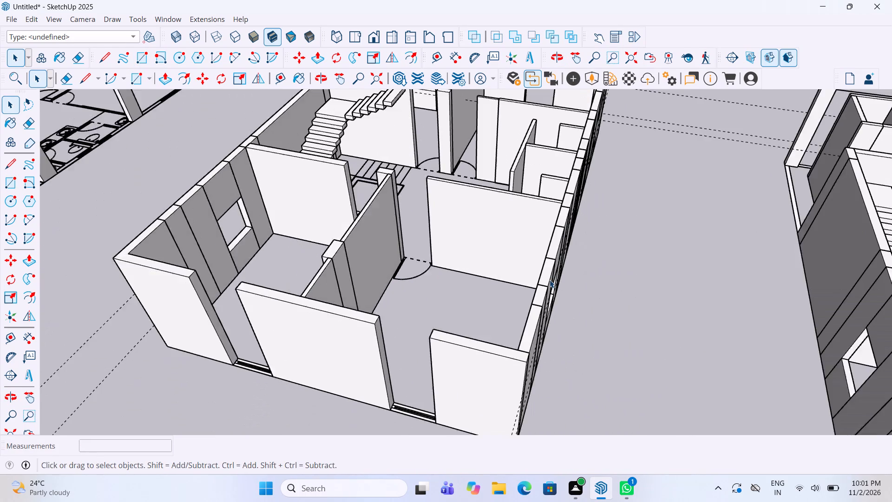
{"action": "scroll", "coordinate": [550, 280], "scroll_direction": "down", "scroll_amount": 2}
{"action": "scroll", "coordinate": [434, 250], "scroll_direction": "up", "scroll_amount": 2}
{"action": "scroll", "coordinate": [433, 253], "scroll_direction": "down", "scroll_amount": 5}
{"action": "middle_click_drag", "start_coordinate": [488, 264], "coordinate": [335, 255]}
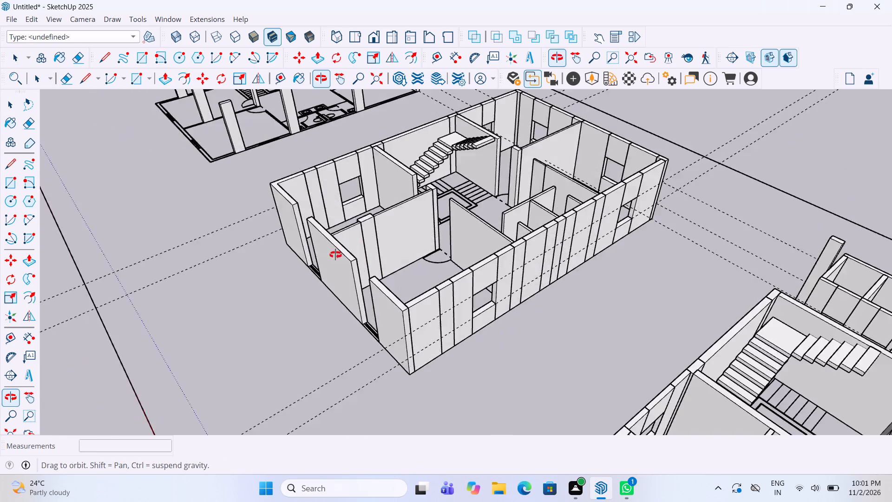
{"action": "middle_click_drag", "start_coordinate": [335, 255], "coordinate": [281, 248]}
{"action": "left_click_drag", "start_coordinate": [275, 357], "coordinate": [238, 301]}
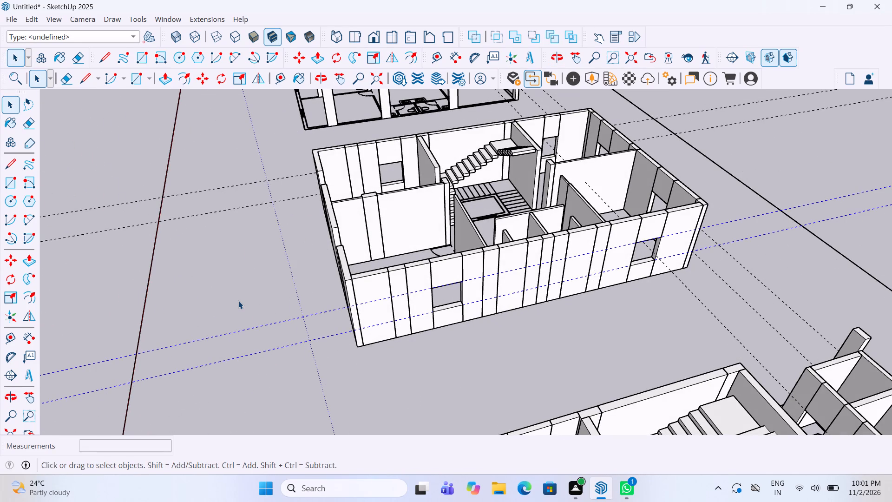
{"action": "key", "text": "Delete"}
Delete the remaining guides running along the staircase-side wall and the end wall.
{"action": "scroll", "coordinate": [234, 301], "scroll_direction": "down", "scroll_amount": 4}
{"action": "left_click_drag", "start_coordinate": [676, 180], "coordinate": [649, 153]}
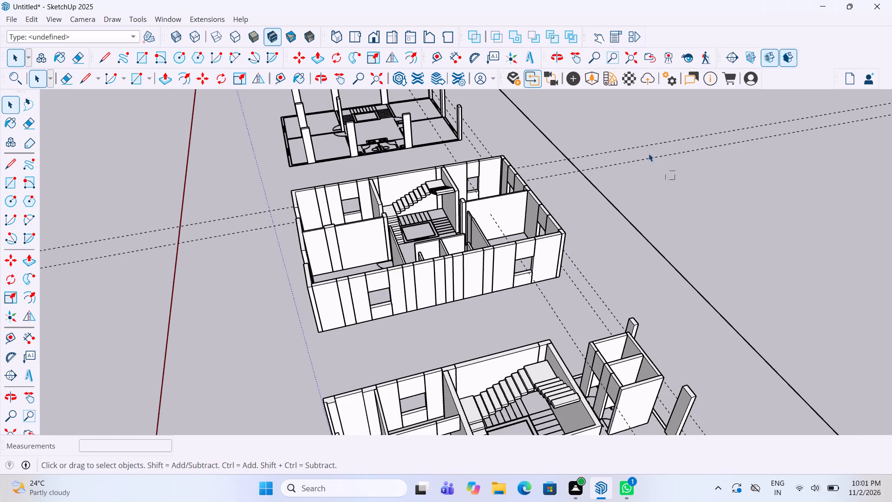
{"action": "left_click_drag", "start_coordinate": [649, 153], "coordinate": [636, 139]}
{"action": "key", "text": "Delete"}
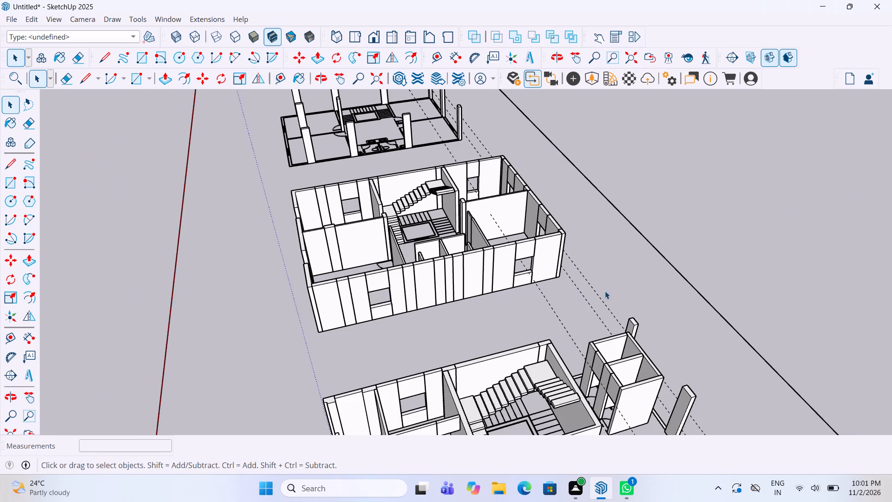
{"action": "left_click_drag", "start_coordinate": [613, 287], "coordinate": [566, 294]}
{"action": "key", "text": "Delete"}
{"action": "left_click_drag", "start_coordinate": [603, 294], "coordinate": [579, 301]}
{"action": "left_click_drag", "start_coordinate": [579, 301], "coordinate": [576, 301]}
{"action": "key", "text": "Delete"}
{"action": "left_click", "coordinate": [548, 303]}
{"action": "key", "text": "Delete"}
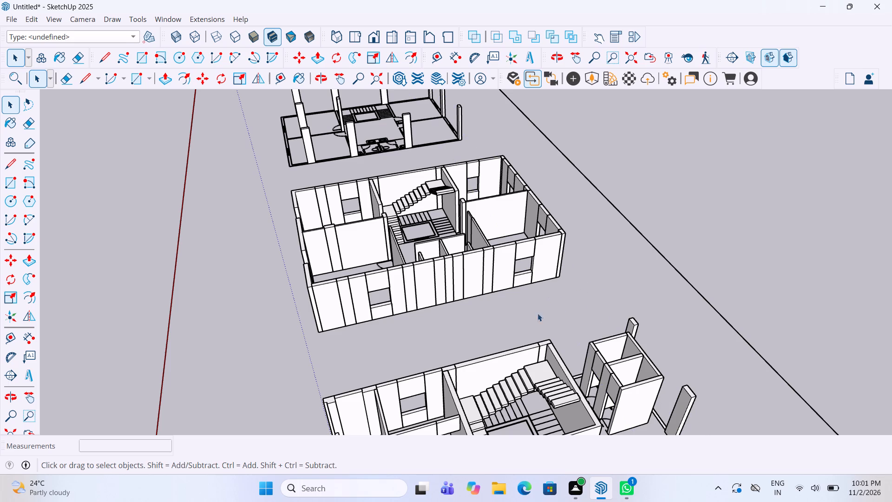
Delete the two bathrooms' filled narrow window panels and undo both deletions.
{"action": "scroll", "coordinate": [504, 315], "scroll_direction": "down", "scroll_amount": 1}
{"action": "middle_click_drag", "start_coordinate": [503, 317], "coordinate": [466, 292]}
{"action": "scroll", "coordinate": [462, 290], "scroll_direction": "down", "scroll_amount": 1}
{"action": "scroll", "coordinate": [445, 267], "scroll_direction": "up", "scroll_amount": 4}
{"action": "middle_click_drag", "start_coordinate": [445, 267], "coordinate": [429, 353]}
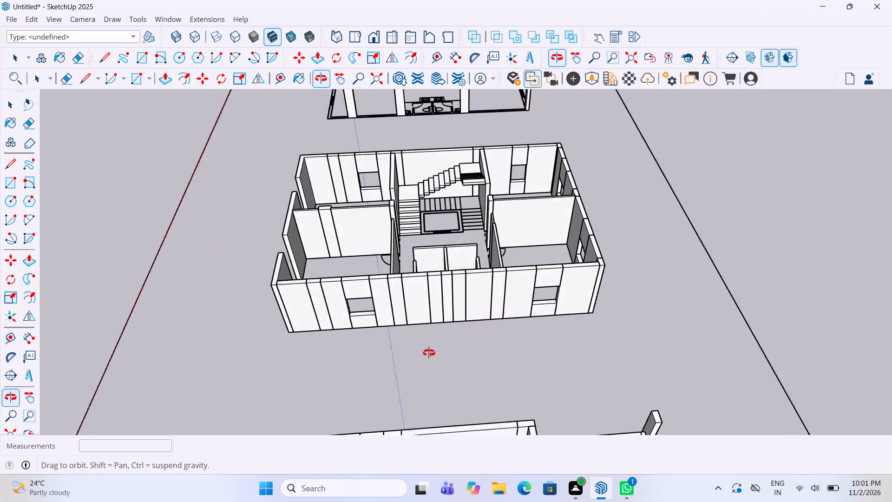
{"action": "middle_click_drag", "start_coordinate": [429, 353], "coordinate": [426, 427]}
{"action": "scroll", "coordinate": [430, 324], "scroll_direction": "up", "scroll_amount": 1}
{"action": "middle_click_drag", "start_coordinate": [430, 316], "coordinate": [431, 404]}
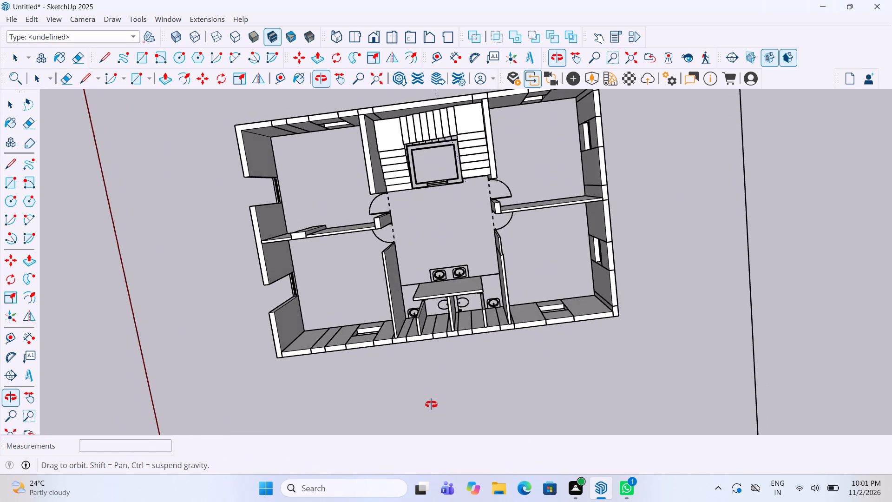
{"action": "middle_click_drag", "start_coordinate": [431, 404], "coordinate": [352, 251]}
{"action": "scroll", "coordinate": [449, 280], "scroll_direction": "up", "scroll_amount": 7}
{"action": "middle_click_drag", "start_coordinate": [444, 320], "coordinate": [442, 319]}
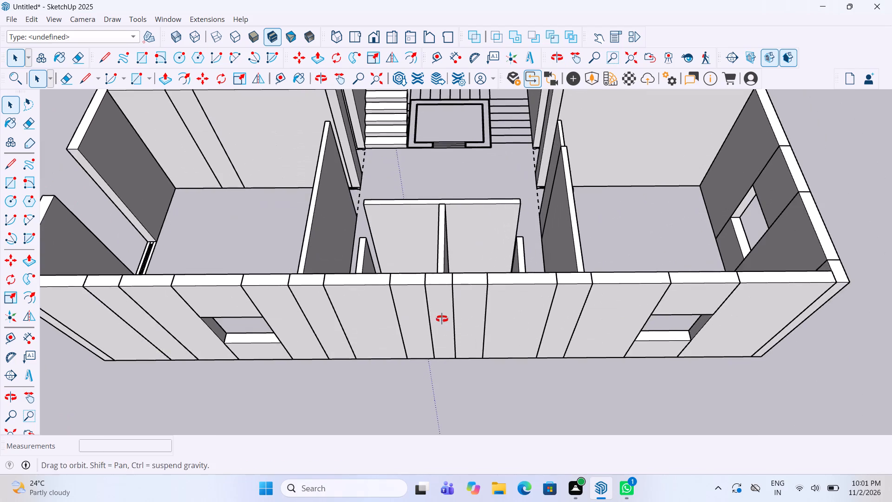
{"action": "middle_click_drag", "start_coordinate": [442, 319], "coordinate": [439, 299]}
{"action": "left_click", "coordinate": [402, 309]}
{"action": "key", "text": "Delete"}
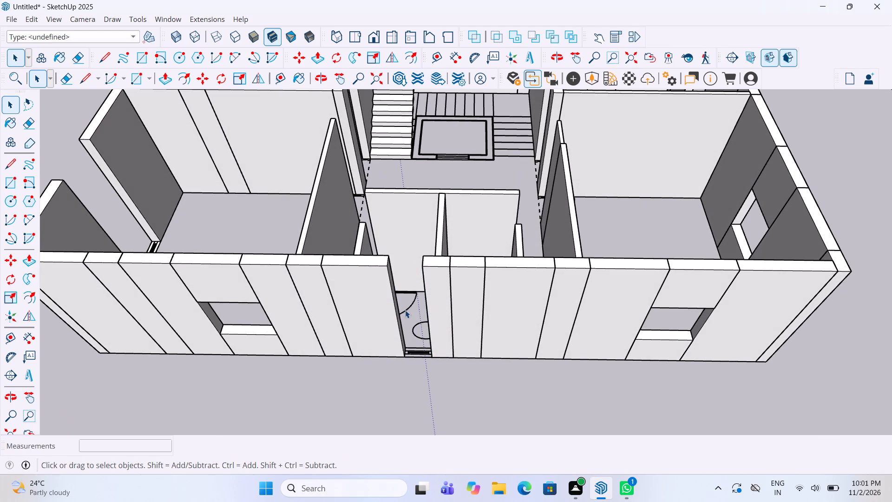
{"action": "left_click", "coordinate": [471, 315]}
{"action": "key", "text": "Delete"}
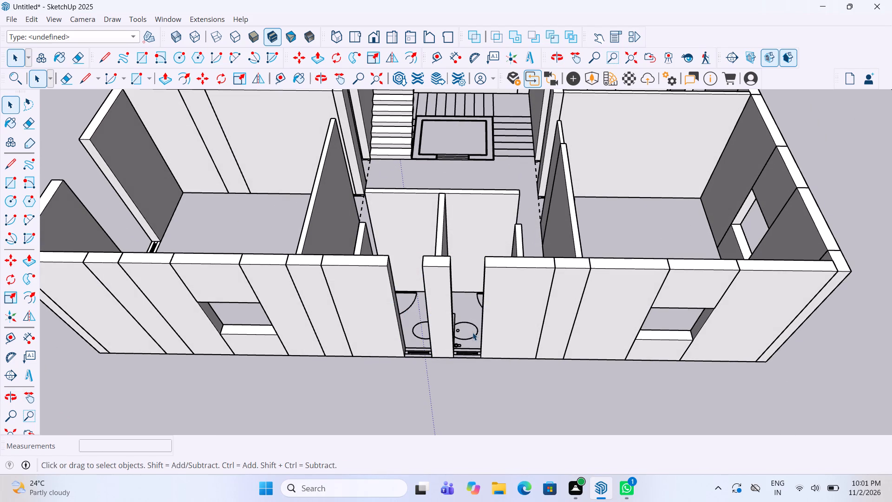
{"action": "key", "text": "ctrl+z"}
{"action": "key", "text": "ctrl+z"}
Place two horizontal guides across the bathroom-side wall, 5' above its base and 2' above the first guide.
{"action": "scroll", "coordinate": [434, 299], "scroll_direction": "up", "scroll_amount": 1}
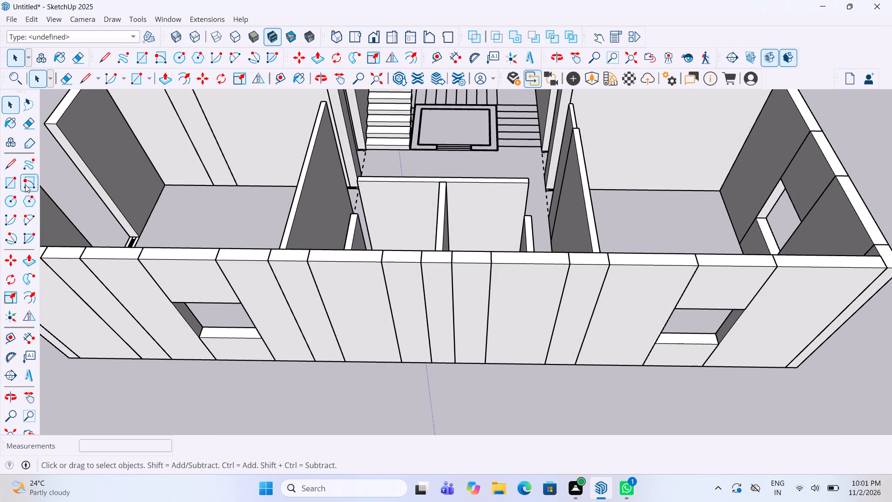
{"action": "left_click", "coordinate": [8, 335]}
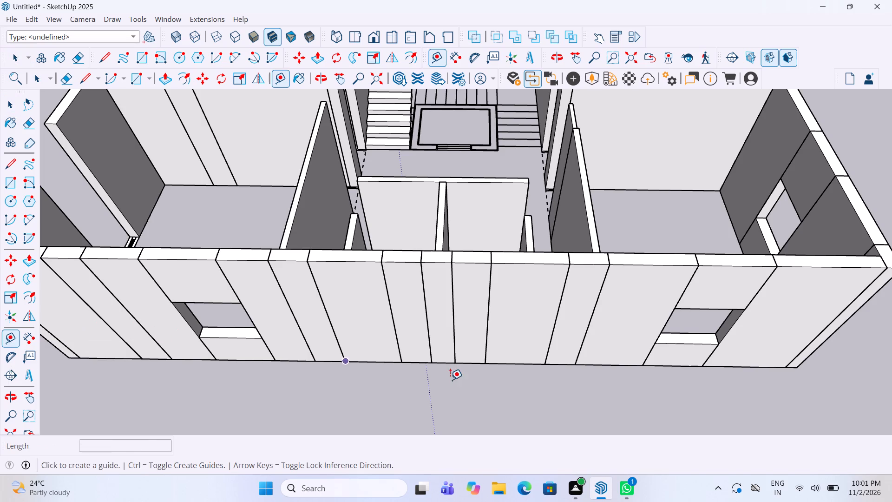
{"action": "left_click", "coordinate": [413, 363]}
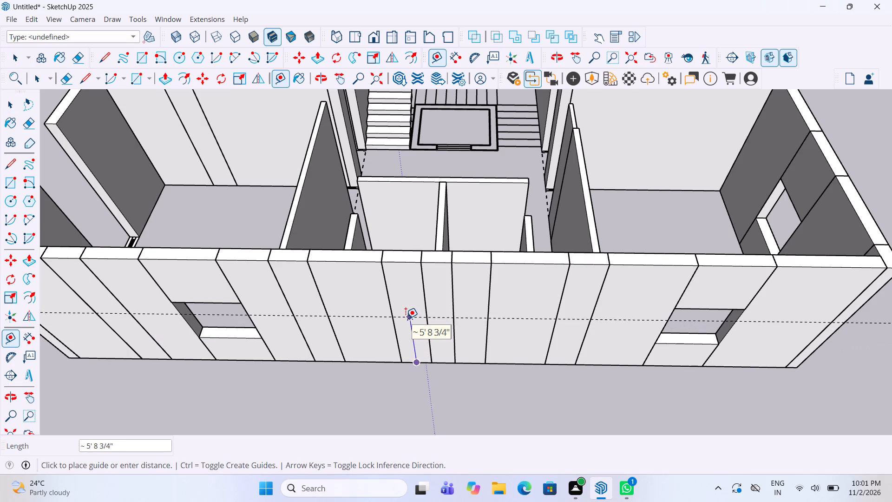
{"action": "type", "text": "5'"}
{"action": "key", "text": "Return"}
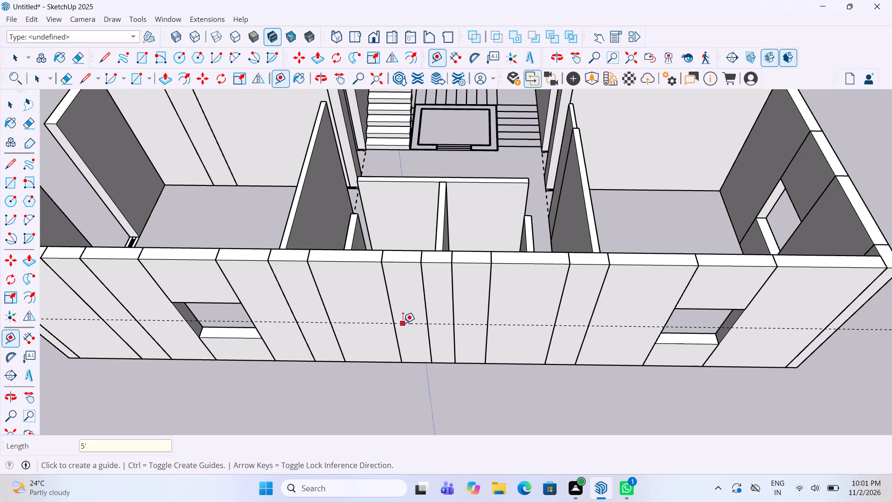
{"action": "left_click", "coordinate": [403, 323]}
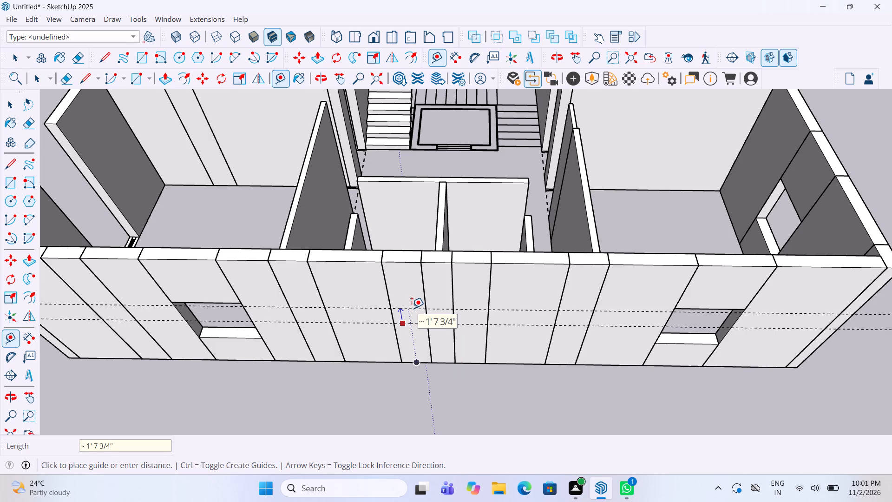
{"action": "type", "text": "2'"}
{"action": "key", "text": "Return"}
{"action": "key", "text": "space"}
Cut a 2' high window opening through the first bathroom's narrow wall panel between the guides, pushing it in 9".
{"action": "scroll", "coordinate": [423, 309], "scroll_direction": "down", "scroll_amount": 3}
{"action": "middle_click_drag", "start_coordinate": [432, 310], "coordinate": [438, 251]}
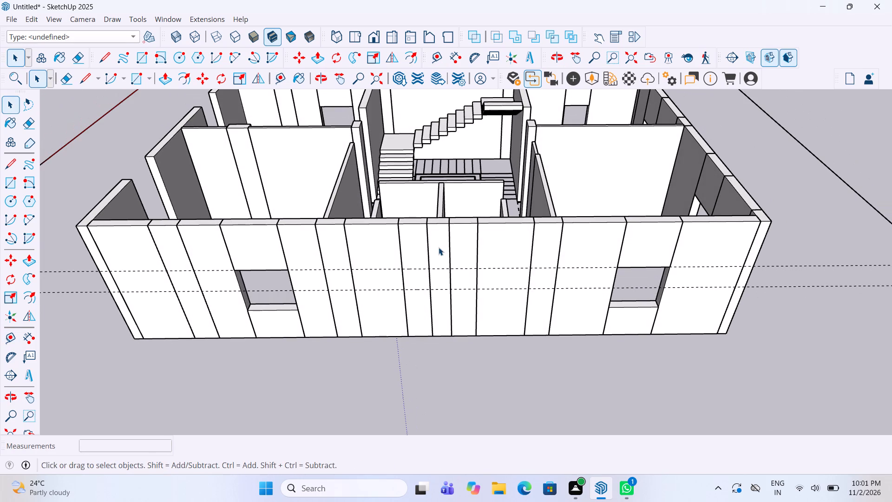
{"action": "scroll", "coordinate": [435, 251], "scroll_direction": "up", "scroll_amount": 3}
{"action": "double_click", "coordinate": [415, 271]}
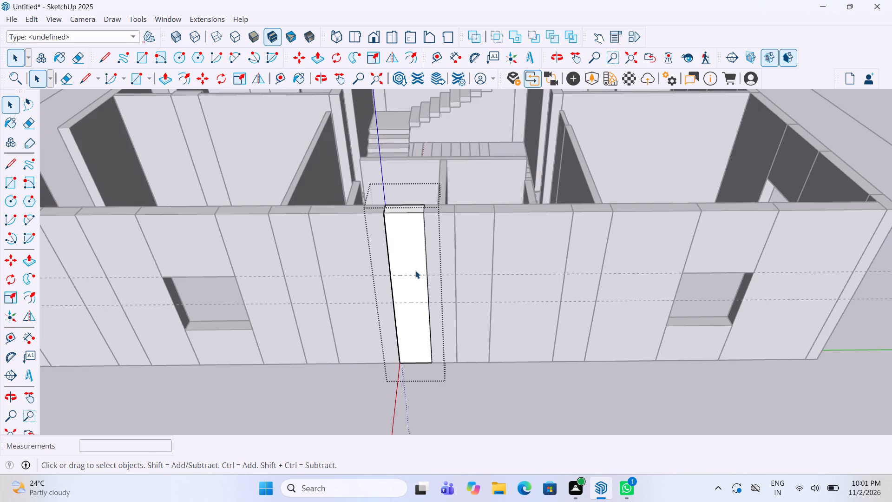
{"action": "left_click", "coordinate": [10, 181]}
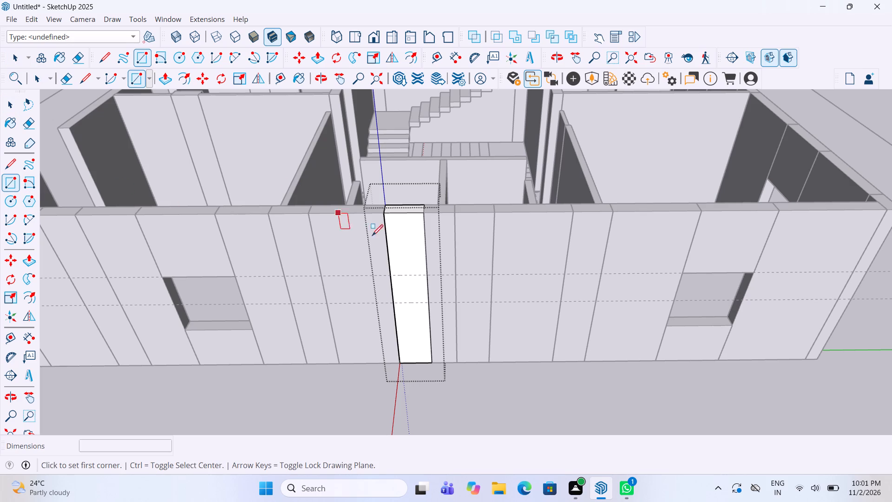
{"action": "scroll", "coordinate": [384, 286], "scroll_direction": "up", "scroll_amount": 4}
{"action": "left_click", "coordinate": [399, 312]}
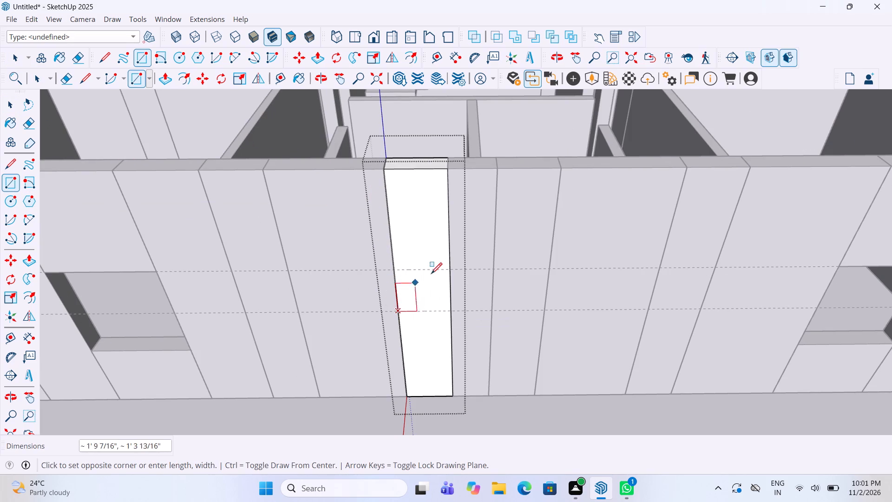
{"action": "left_click", "coordinate": [449, 271]}
{"action": "key", "text": "p"}
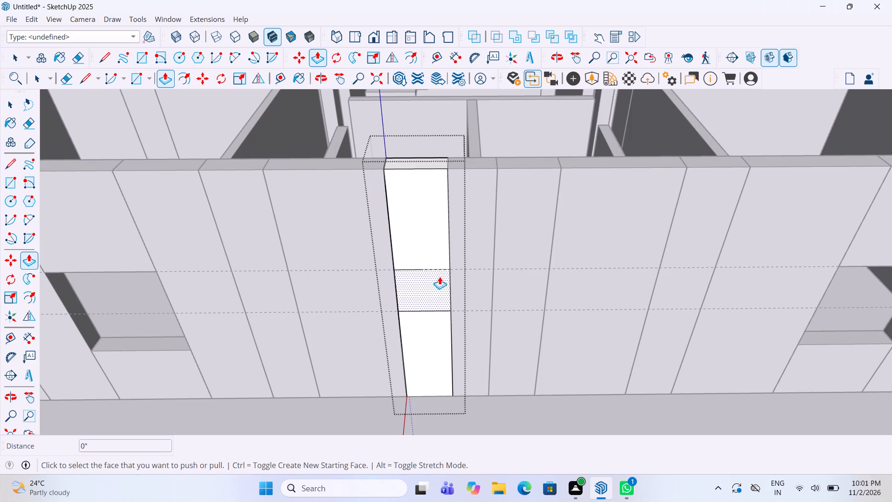
{"action": "left_click", "coordinate": [436, 288]}
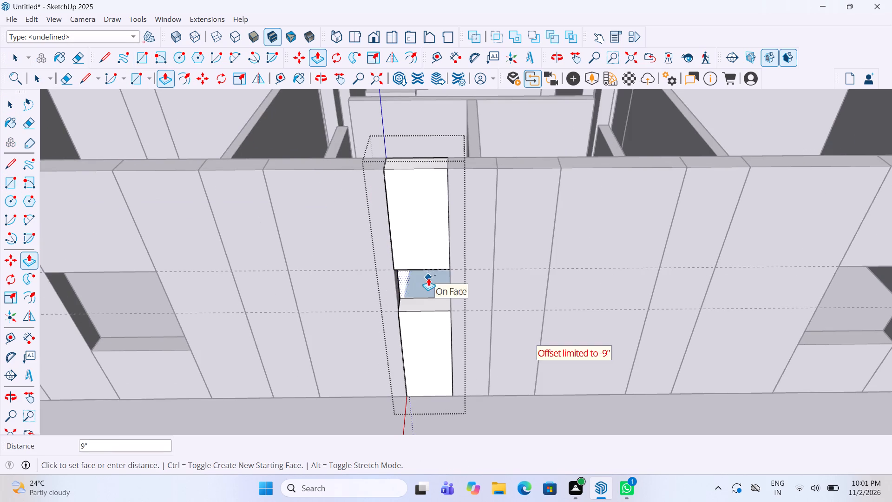
{"action": "left_click", "coordinate": [428, 278]}
{"action": "left_click", "coordinate": [428, 278]}
{"action": "key", "text": "Delete"}
{"action": "key", "text": "space"}
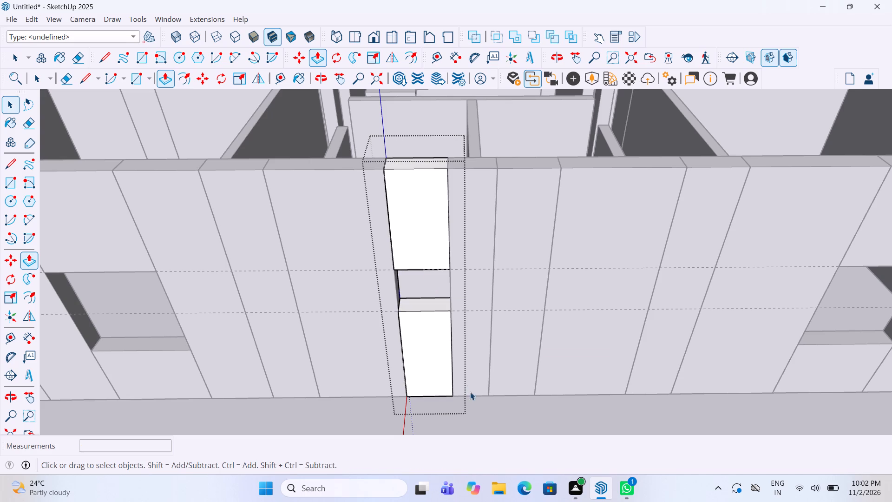
{"action": "left_click", "coordinate": [485, 406]}
Cut a 2' high window opening 9" deep through the second bathroom's narrow wall panel between the same guides.
{"action": "middle_click_drag", "start_coordinate": [406, 279], "coordinate": [715, 422]}
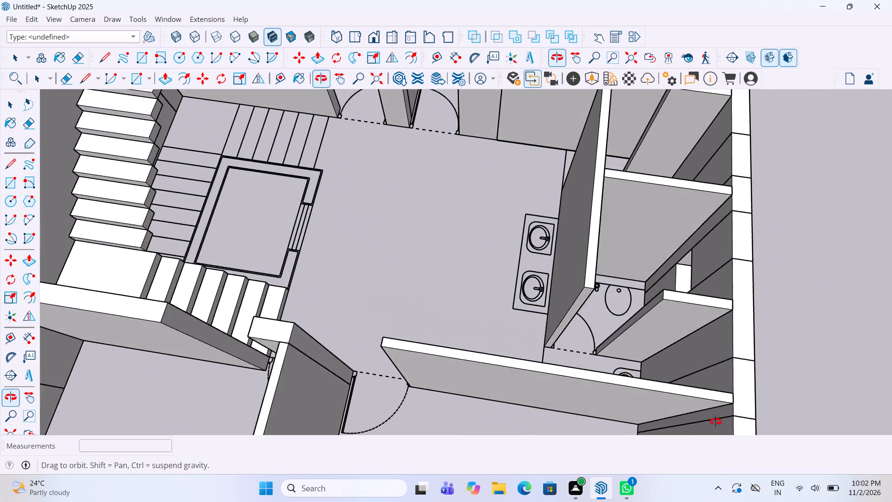
{"action": "middle_click_drag", "start_coordinate": [715, 422], "coordinate": [569, 332]}
{"action": "middle_click_drag", "start_coordinate": [491, 297], "coordinate": [325, 243]}
{"action": "scroll", "coordinate": [325, 243], "scroll_direction": "down", "scroll_amount": 5}
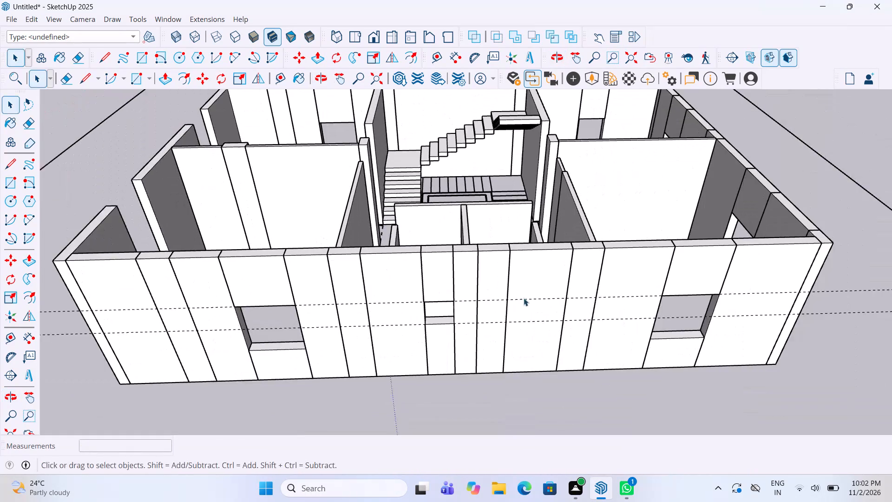
{"action": "scroll", "coordinate": [551, 310], "scroll_direction": "up", "scroll_amount": 4}
{"action": "double_click", "coordinate": [466, 310]}
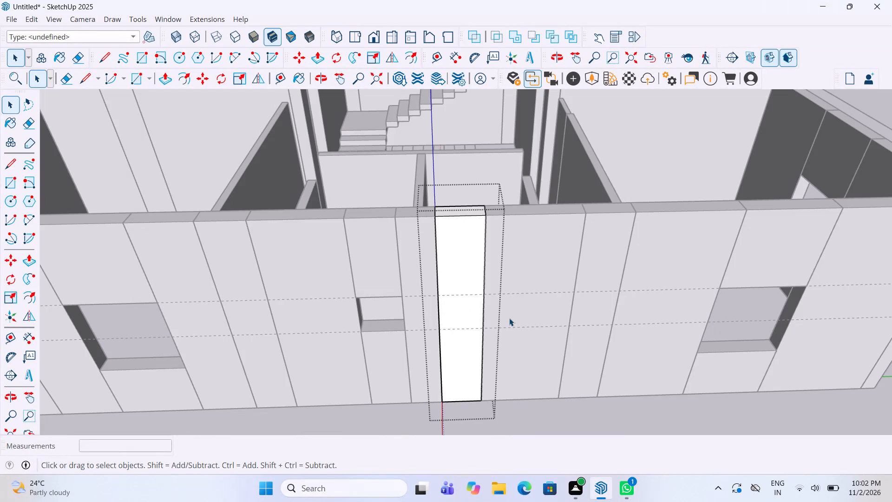
{"action": "left_click", "coordinate": [13, 186]}
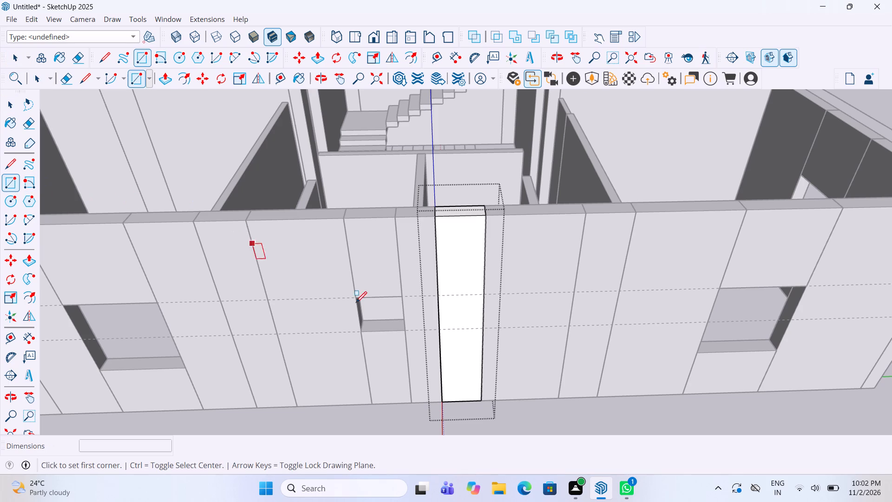
{"action": "left_click", "coordinate": [442, 327]}
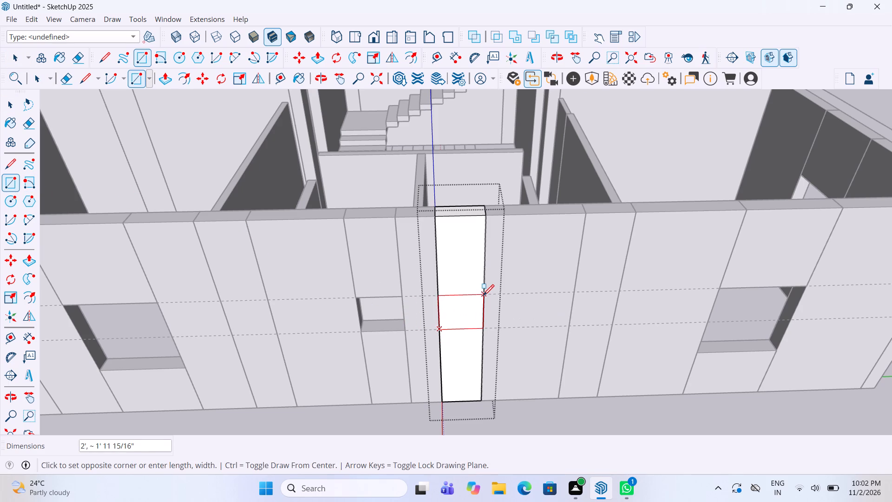
{"action": "left_click", "coordinate": [483, 297]}
{"action": "key", "text": "p"}
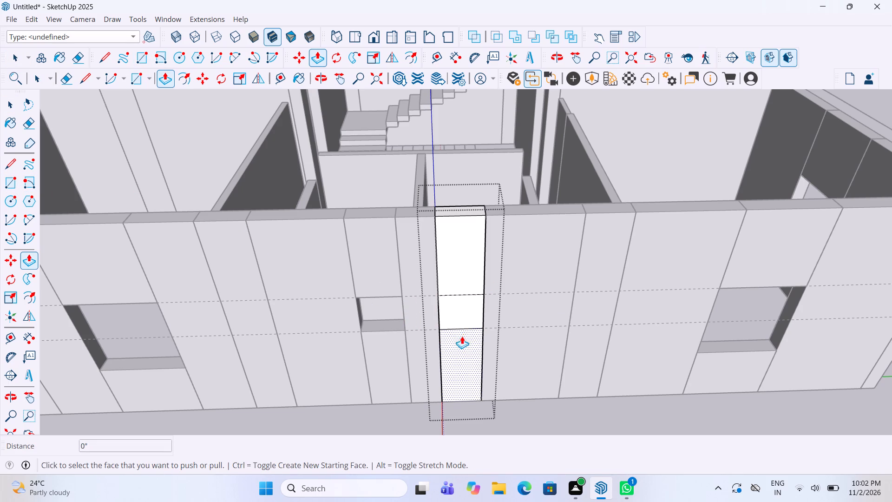
{"action": "left_click", "coordinate": [461, 322]}
{"action": "scroll", "coordinate": [456, 302], "scroll_direction": "up", "scroll_amount": 5}
{"action": "left_click", "coordinate": [456, 302]}
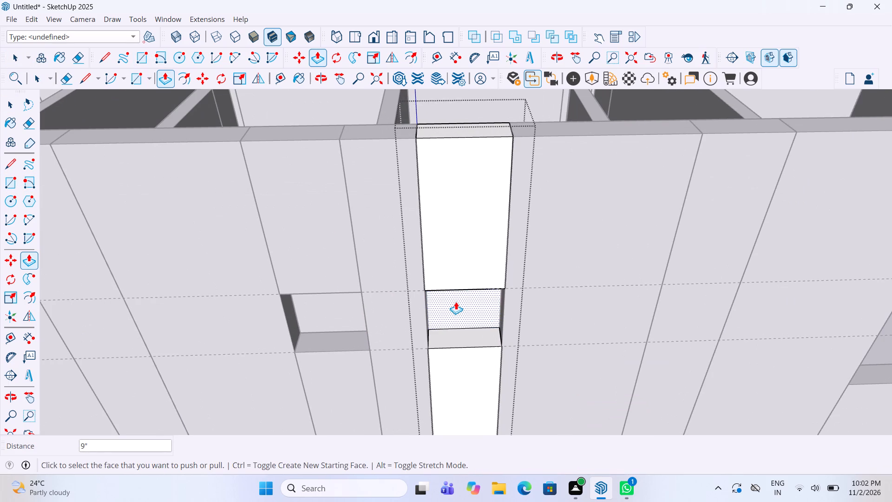
{"action": "left_click", "coordinate": [456, 302]}
{"action": "key", "text": "Delete"}
{"action": "key", "text": "space"}
{"action": "scroll", "coordinate": [470, 271], "scroll_direction": "down", "scroll_amount": 10}
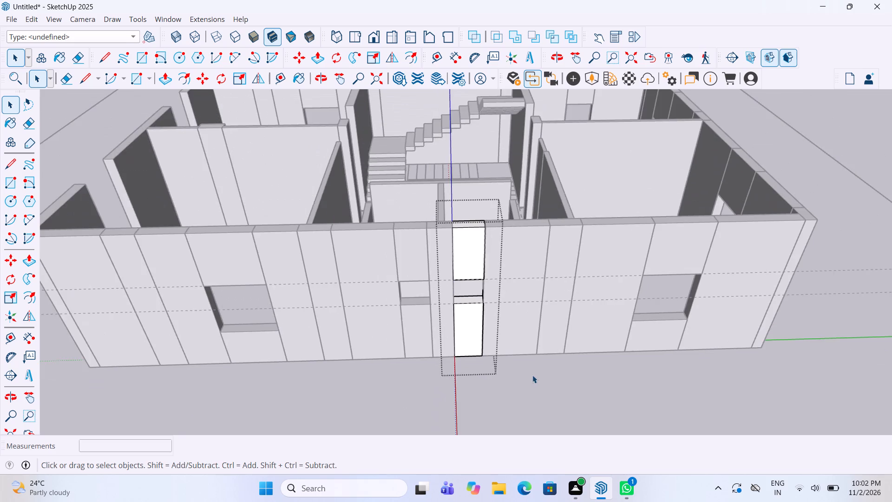
{"action": "left_click", "coordinate": [532, 375]}
Raise the window base near the corner of the opposite-end wall to the 11' wall height, filling the gap.
{"action": "scroll", "coordinate": [516, 340], "scroll_direction": "down", "scroll_amount": 4}
{"action": "middle_click_drag", "start_coordinate": [442, 244], "coordinate": [553, 330]}
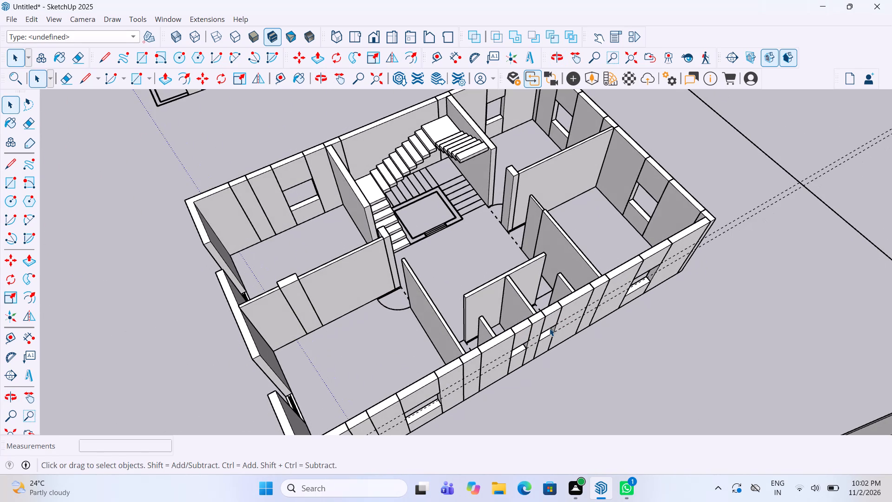
{"action": "scroll", "coordinate": [550, 328], "scroll_direction": "down", "scroll_amount": 6}
{"action": "middle_click_drag", "start_coordinate": [524, 337], "coordinate": [736, 231]}
{"action": "scroll", "coordinate": [571, 288], "scroll_direction": "up", "scroll_amount": 3}
{"action": "middle_click_drag", "start_coordinate": [563, 302], "coordinate": [580, 367]}
{"action": "scroll", "coordinate": [578, 358], "scroll_direction": "up", "scroll_amount": 1}
{"action": "scroll", "coordinate": [562, 265], "scroll_direction": "down", "scroll_amount": 5}
{"action": "scroll", "coordinate": [568, 357], "scroll_direction": "up", "scroll_amount": 13}
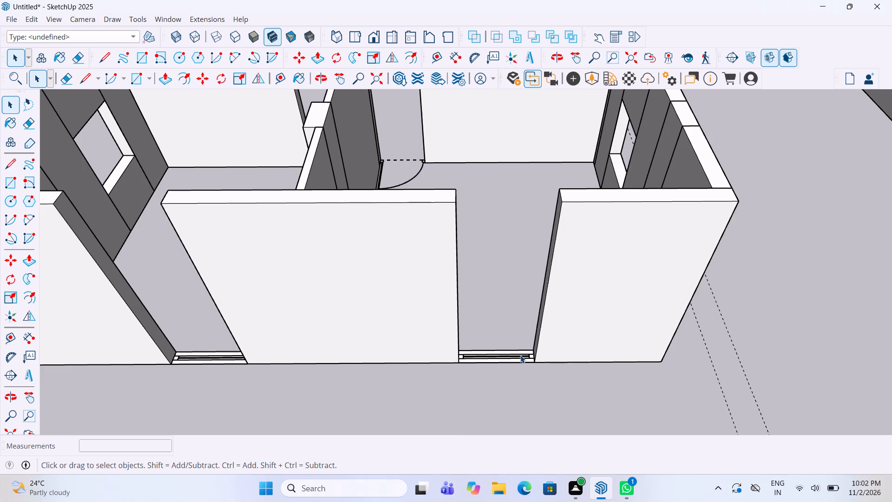
{"action": "double_click", "coordinate": [520, 355]}
{"action": "key", "text": "p"}
{"action": "double_click", "coordinate": [520, 355]}
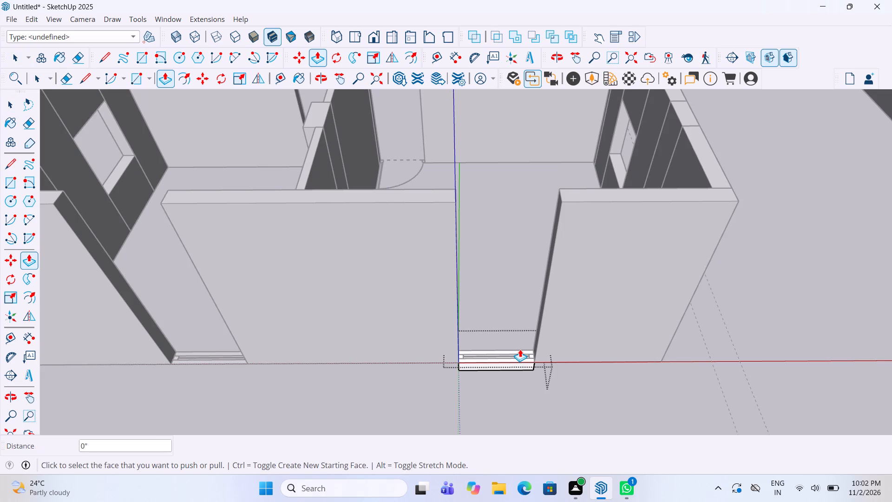
{"action": "key", "text": "ctrl+z"}
{"action": "left_click", "coordinate": [514, 354]}
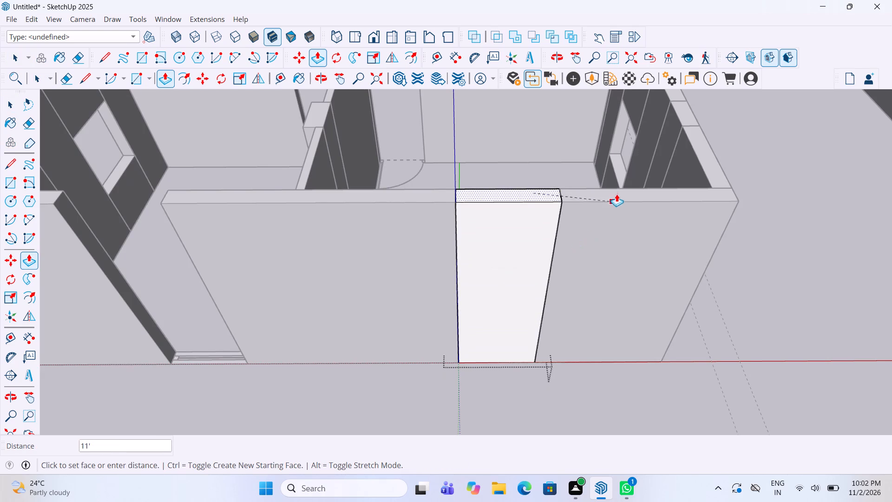
{"action": "left_click", "coordinate": [617, 192]}
{"action": "key", "text": "space"}
{"action": "left_click", "coordinate": [620, 361]}
Raise the other window base in the same end wall to the 11' wall height.
{"action": "scroll", "coordinate": [622, 348], "scroll_direction": "down", "scroll_amount": 3}
{"action": "scroll", "coordinate": [317, 351], "scroll_direction": "up", "scroll_amount": 3}
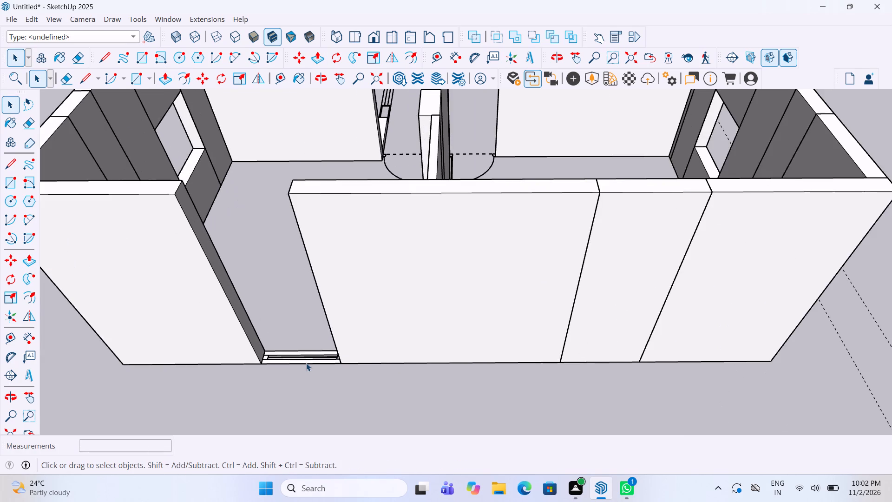
{"action": "double_click", "coordinate": [306, 363]}
{"action": "key", "text": "p"}
{"action": "double_click", "coordinate": [306, 358]}
{"action": "key", "text": "space"}
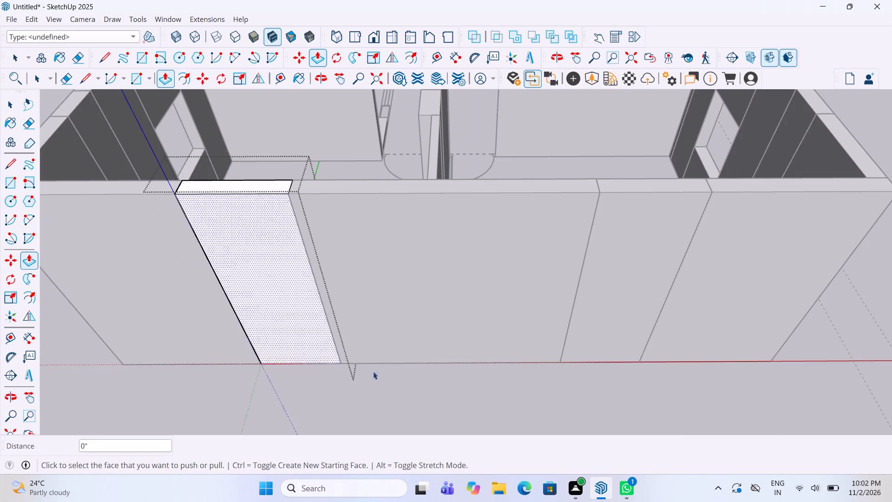
{"action": "left_click", "coordinate": [383, 379]}
Place two horizontal guides across this end wall, 3' above its base and 4' above the first guide.
{"action": "scroll", "coordinate": [353, 330], "scroll_direction": "down", "scroll_amount": 4}
{"action": "middle_click_drag", "start_coordinate": [359, 317], "coordinate": [350, 317]}
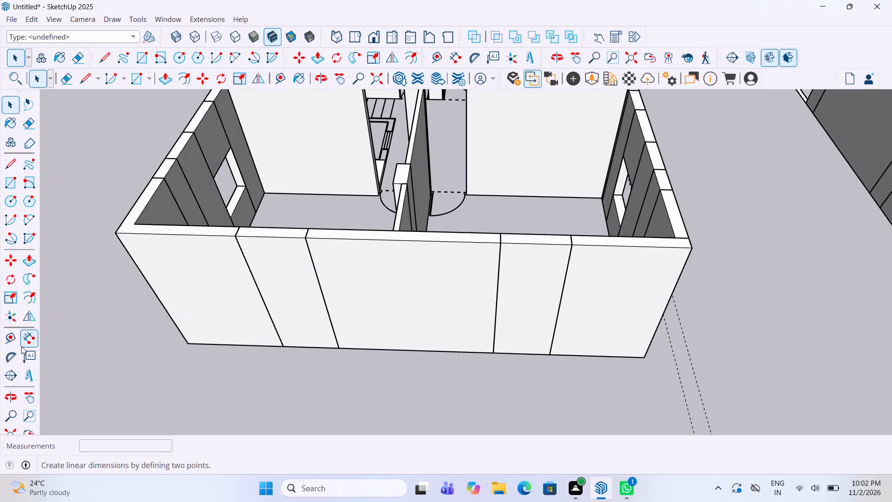
{"action": "left_click", "coordinate": [12, 343]}
{"action": "scroll", "coordinate": [466, 330], "scroll_direction": "up", "scroll_amount": 2}
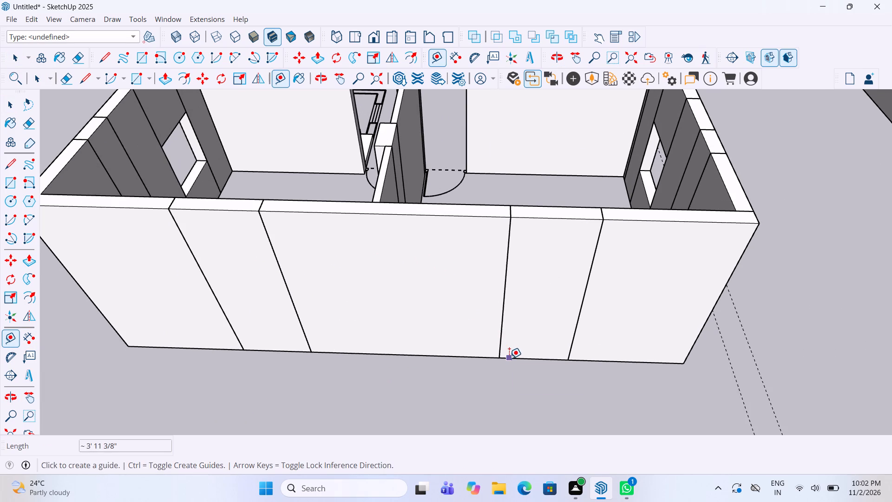
{"action": "left_click", "coordinate": [509, 358]}
{"action": "type", "text": "3'"}
{"action": "key", "text": "Return"}
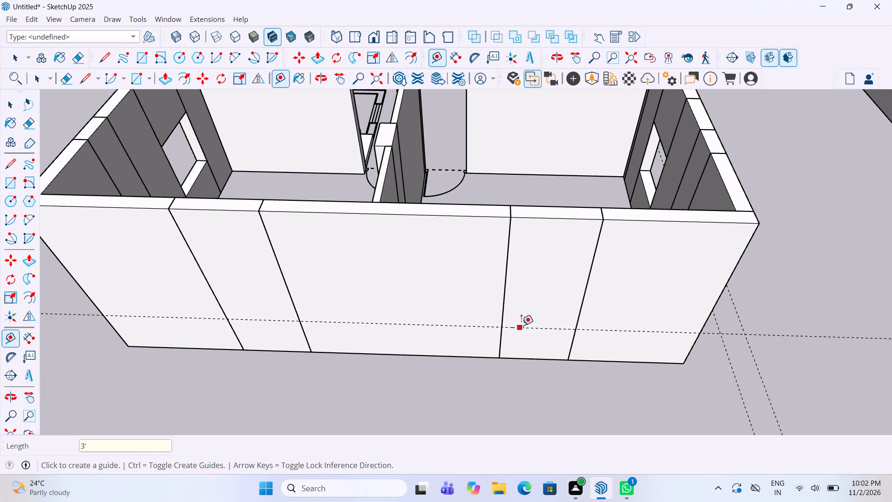
{"action": "left_click", "coordinate": [521, 326]}
{"action": "type", "text": "4'"}
{"action": "key", "text": "Return"}
Cut a 4' high window opening between the guides through the end wall's window panel nearer the bathroom-side wall.
{"action": "key", "text": "space"}
{"action": "left_click", "coordinate": [538, 311]}
{"action": "double_click", "coordinate": [538, 311]}
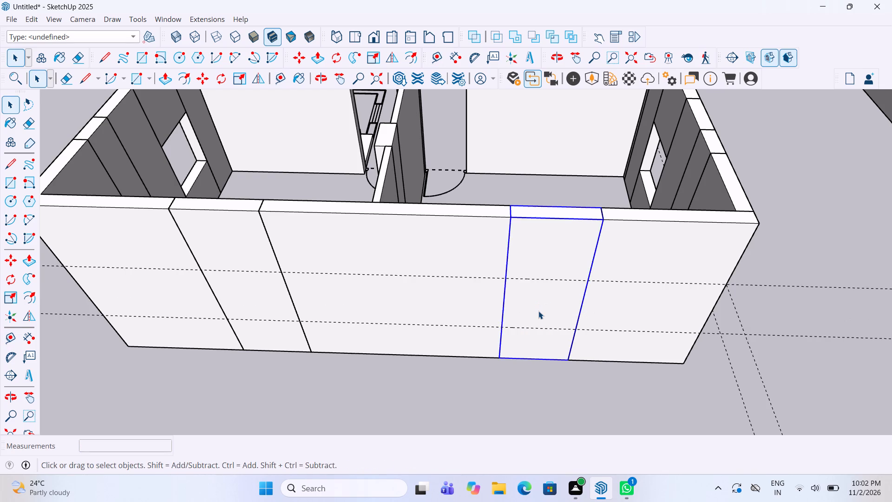
{"action": "left_click", "coordinate": [4, 188]}
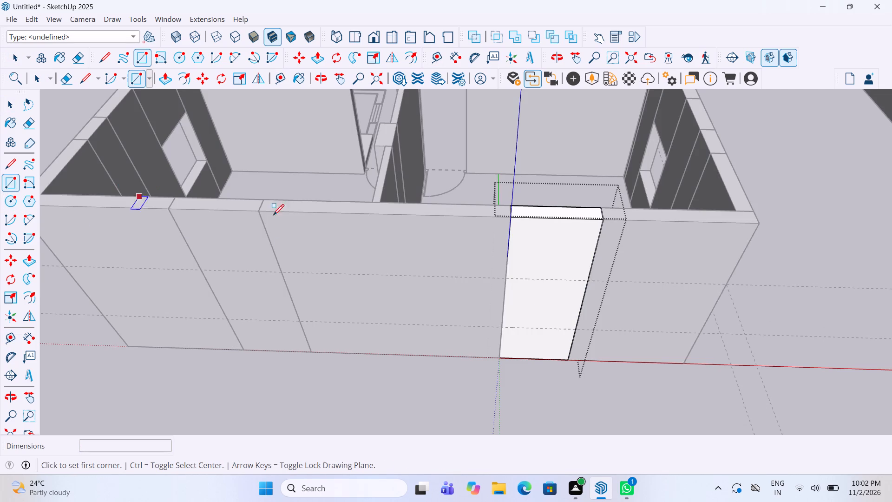
{"action": "left_click", "coordinate": [505, 330]}
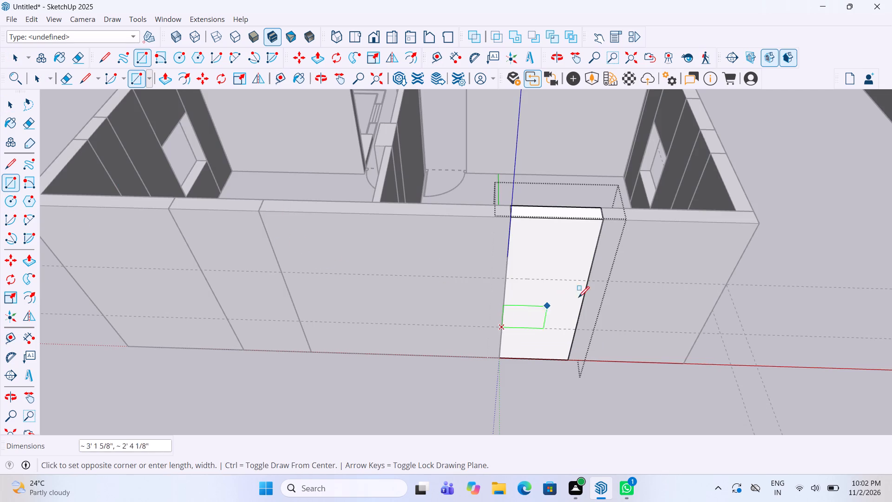
{"action": "left_click", "coordinate": [590, 281]}
{"action": "key", "text": "p"}
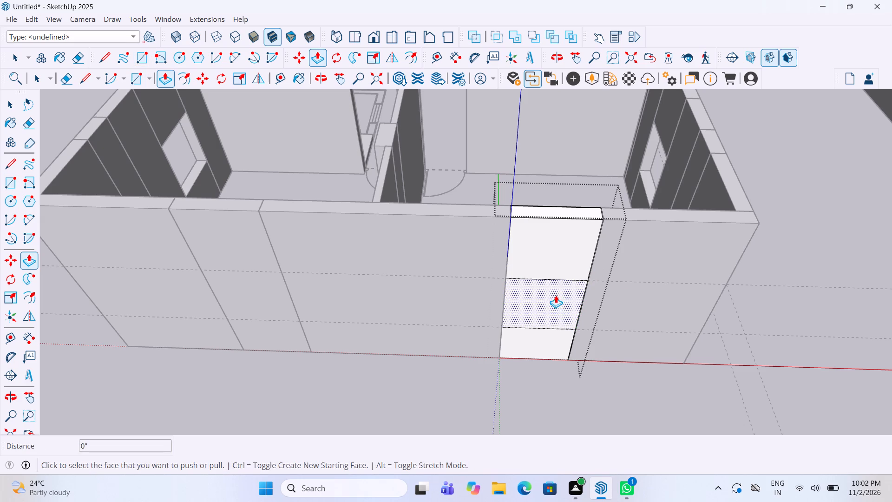
{"action": "left_click", "coordinate": [546, 312]}
{"action": "left_click", "coordinate": [541, 291]}
{"action": "left_click", "coordinate": [541, 291]}
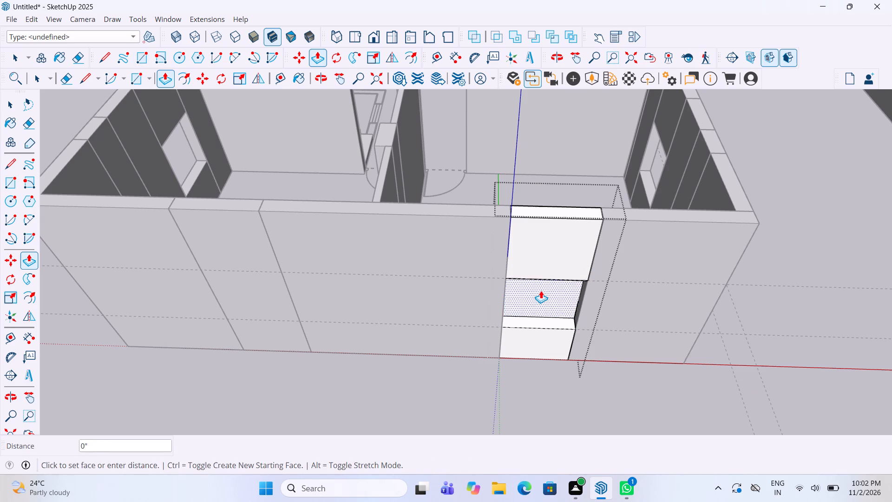
{"action": "key", "text": "Delete"}
{"action": "key", "text": "space"}
{"action": "left_click", "coordinate": [562, 382]}
Cut a 4' high window opening between the guides through the end wall's other window panel, farther from the bathroom-side wall.
{"action": "scroll", "coordinate": [567, 378], "scroll_direction": "down", "scroll_amount": 3}
{"action": "middle_click_drag", "start_coordinate": [407, 198], "coordinate": [413, 202]}
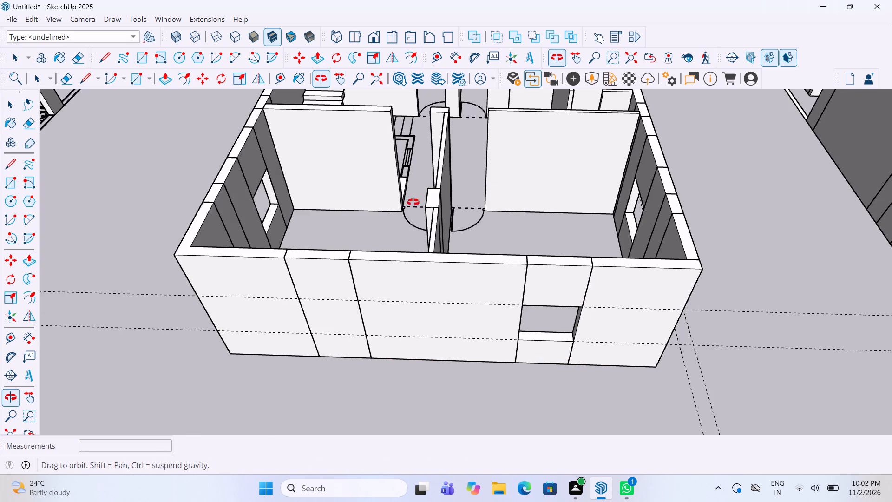
{"action": "middle_click_drag", "start_coordinate": [413, 202], "coordinate": [448, 206]}
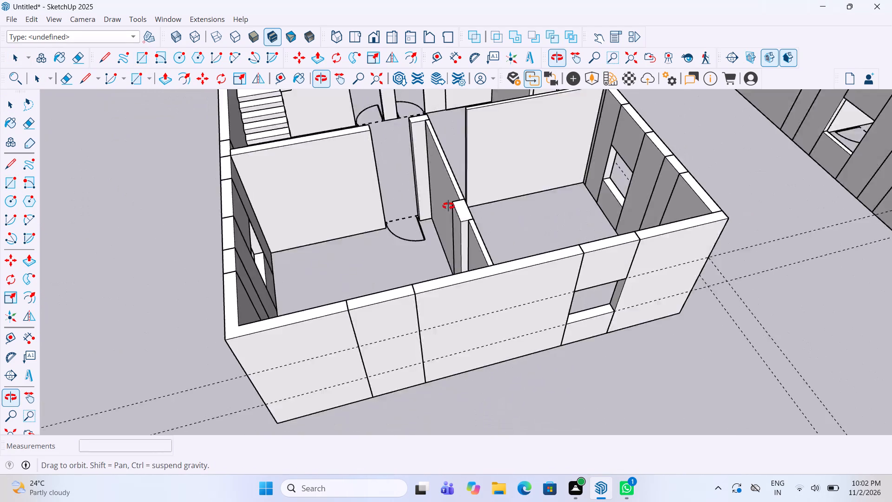
{"action": "middle_click_drag", "start_coordinate": [448, 206], "coordinate": [448, 180]}
{"action": "scroll", "coordinate": [395, 279], "scroll_direction": "up", "scroll_amount": 3}
{"action": "double_click", "coordinate": [361, 308]}
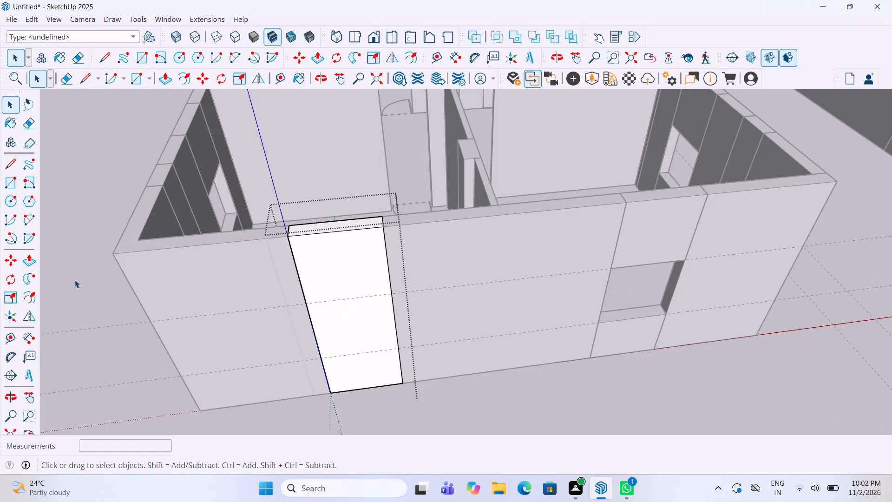
{"action": "left_click", "coordinate": [14, 182]}
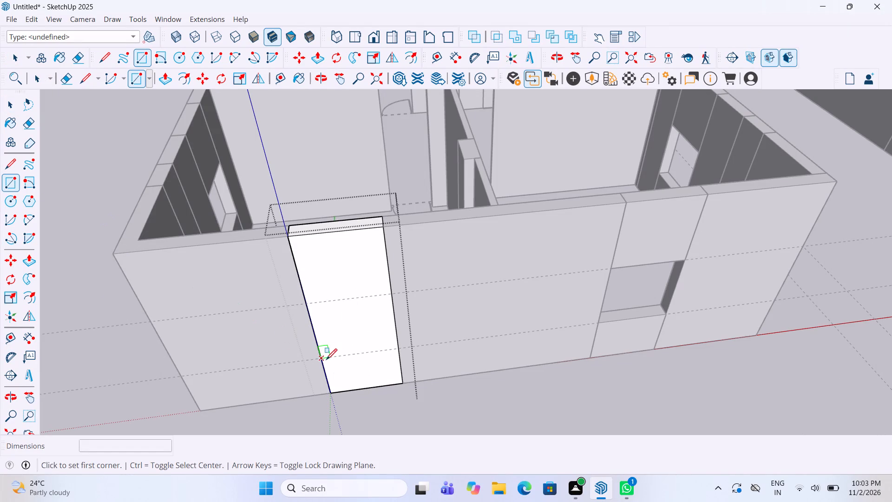
{"action": "left_click", "coordinate": [323, 359]}
{"action": "double_click", "coordinate": [390, 294]}
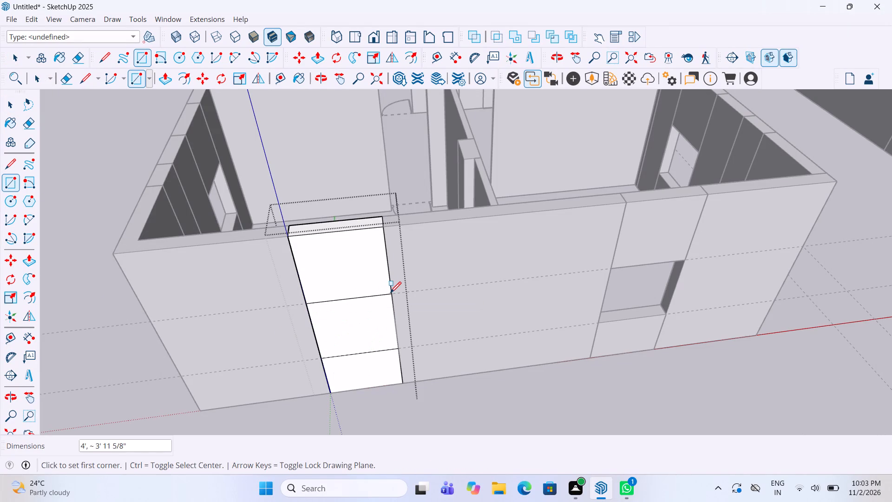
{"action": "key", "text": "p"}
{"action": "left_click", "coordinate": [355, 335]}
{"action": "left_click", "coordinate": [350, 307]}
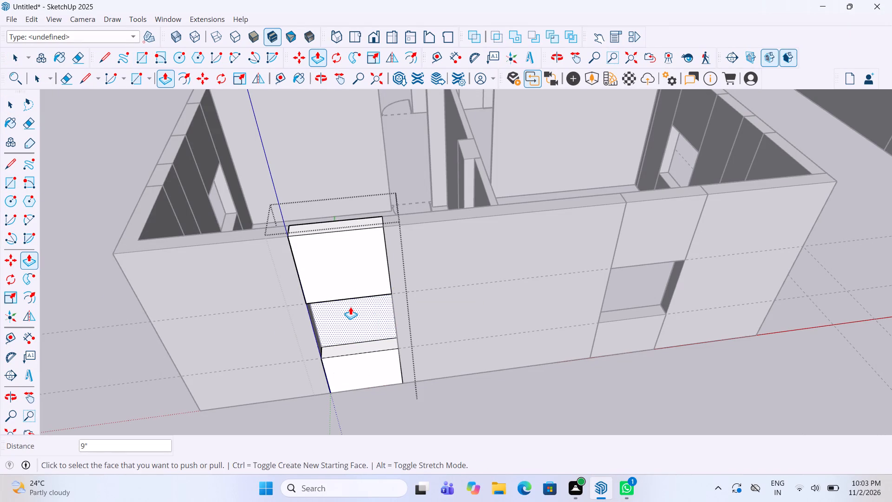
{"action": "left_click", "coordinate": [350, 307]}
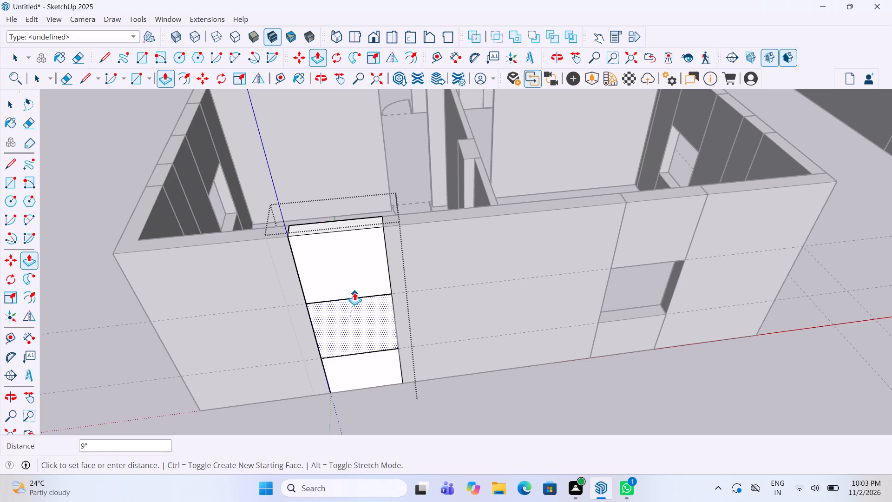
{"action": "middle_click_drag", "start_coordinate": [362, 317], "coordinate": [360, 298]}
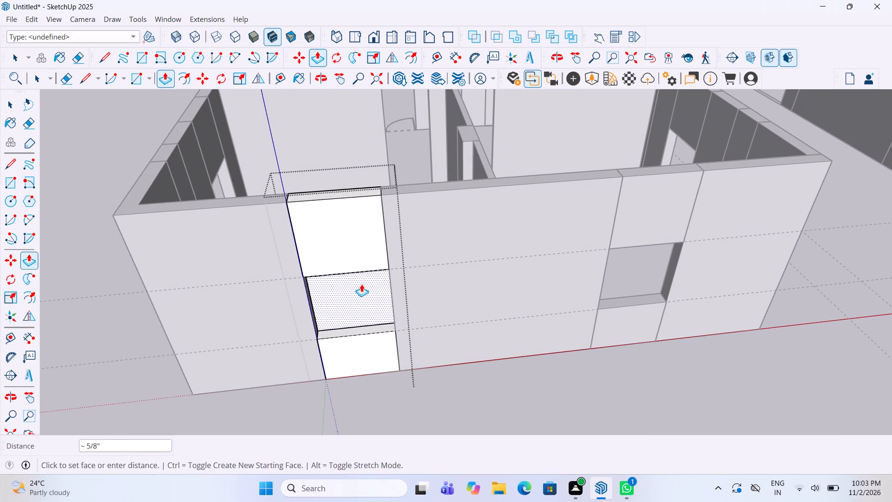
{"action": "left_click", "coordinate": [361, 284]}
{"action": "left_click", "coordinate": [360, 304]}
{"action": "left_click", "coordinate": [360, 288]}
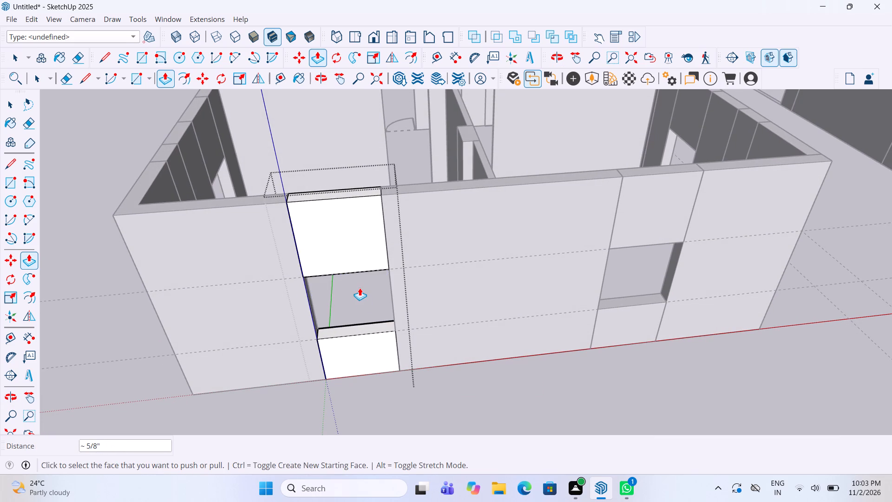
{"action": "key", "text": "space"}
{"action": "left_click", "coordinate": [437, 376]}
Draw a 3" deep rectangle on the floor across the bathroom-side doorway, between the partition end and the adjoining wall.
{"action": "scroll", "coordinate": [437, 353], "scroll_direction": "down", "scroll_amount": 3}
{"action": "middle_click_drag", "start_coordinate": [310, 227], "coordinate": [603, 325]}
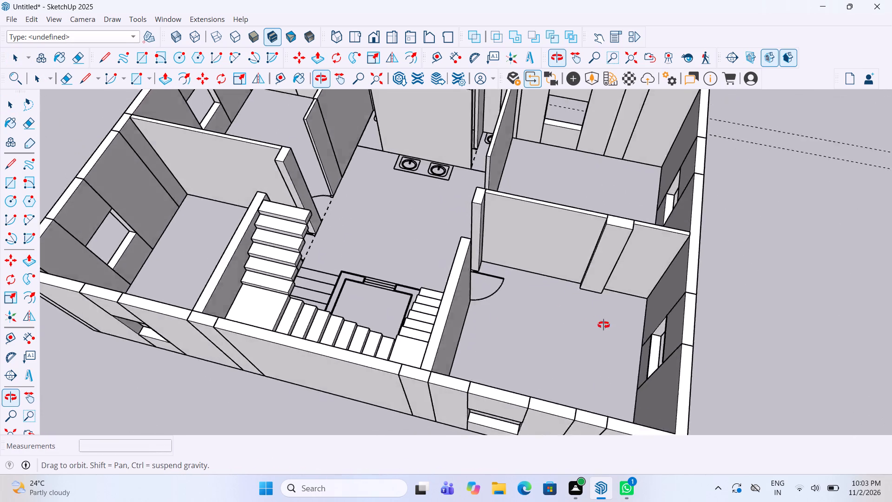
{"action": "middle_click_drag", "start_coordinate": [603, 325], "coordinate": [620, 297]}
{"action": "scroll", "coordinate": [617, 298], "scroll_direction": "down", "scroll_amount": 4}
{"action": "middle_click_drag", "start_coordinate": [277, 306], "coordinate": [475, 265]}
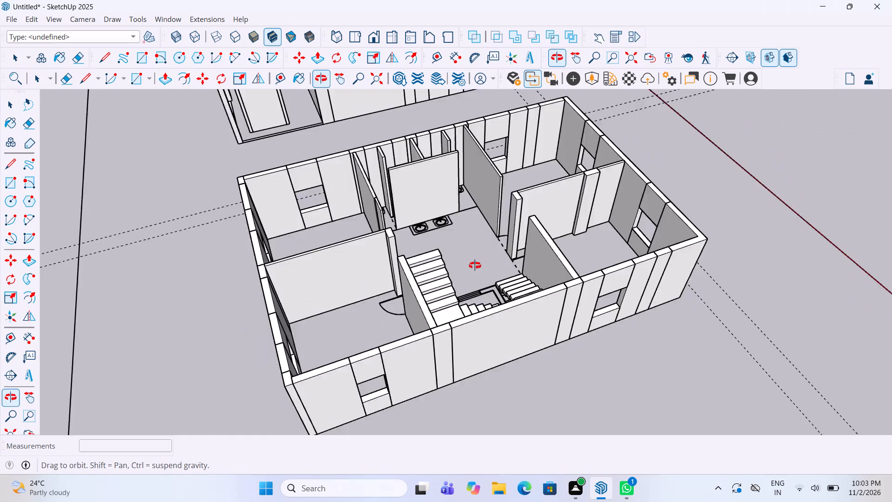
{"action": "middle_click_drag", "start_coordinate": [475, 265], "coordinate": [537, 291]}
{"action": "scroll", "coordinate": [472, 273], "scroll_direction": "down", "scroll_amount": 4}
{"action": "middle_click_drag", "start_coordinate": [412, 277], "coordinate": [135, 304]}
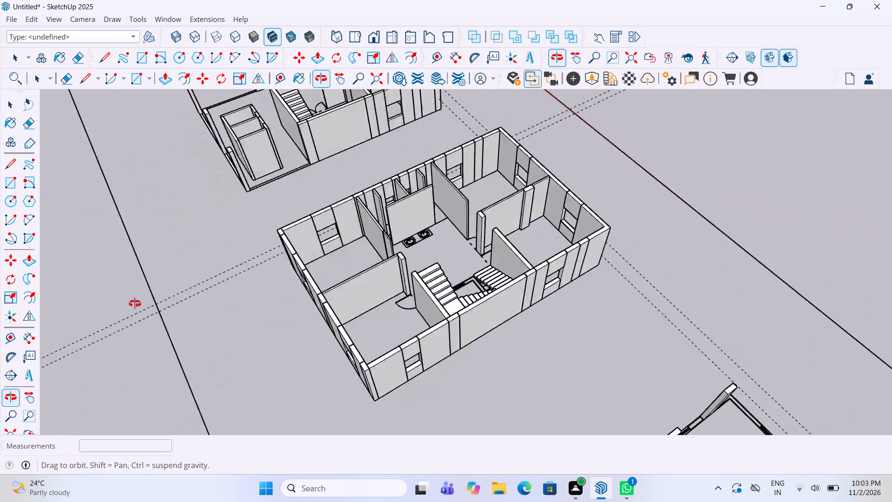
{"action": "middle_click_drag", "start_coordinate": [135, 304], "coordinate": [123, 304]}
{"action": "middle_click_drag", "start_coordinate": [463, 242], "coordinate": [200, 248]}
{"action": "scroll", "coordinate": [545, 153], "scroll_direction": "up", "scroll_amount": 4}
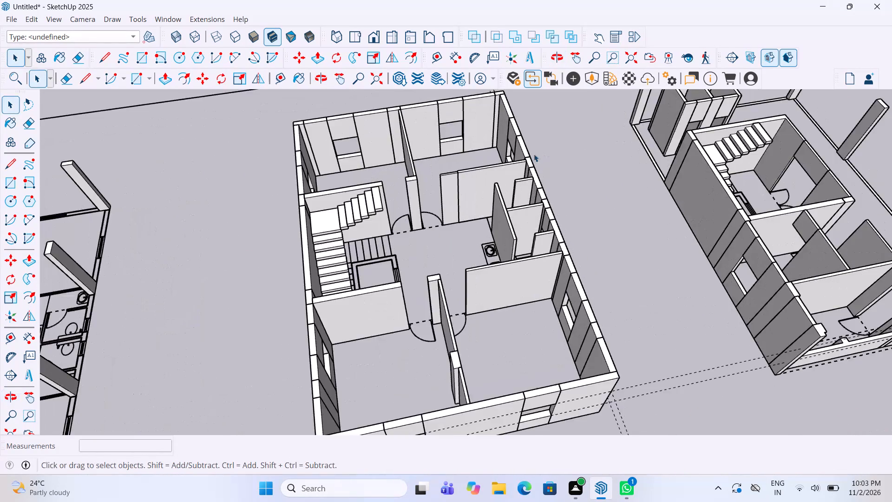
{"action": "scroll", "coordinate": [534, 154], "scroll_direction": "up", "scroll_amount": 4}
{"action": "left_click", "coordinate": [16, 178]}
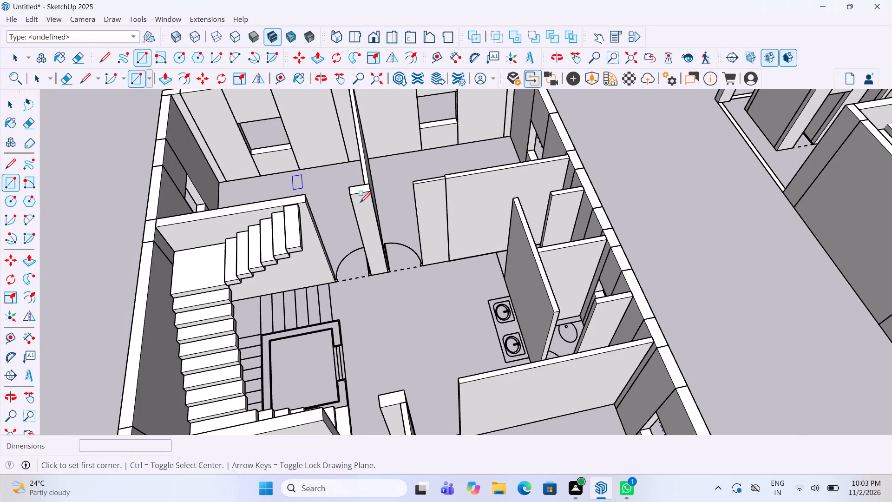
{"action": "scroll", "coordinate": [362, 205], "scroll_direction": "up", "scroll_amount": 6}
{"action": "scroll", "coordinate": [407, 309], "scroll_direction": "up", "scroll_amount": 12}
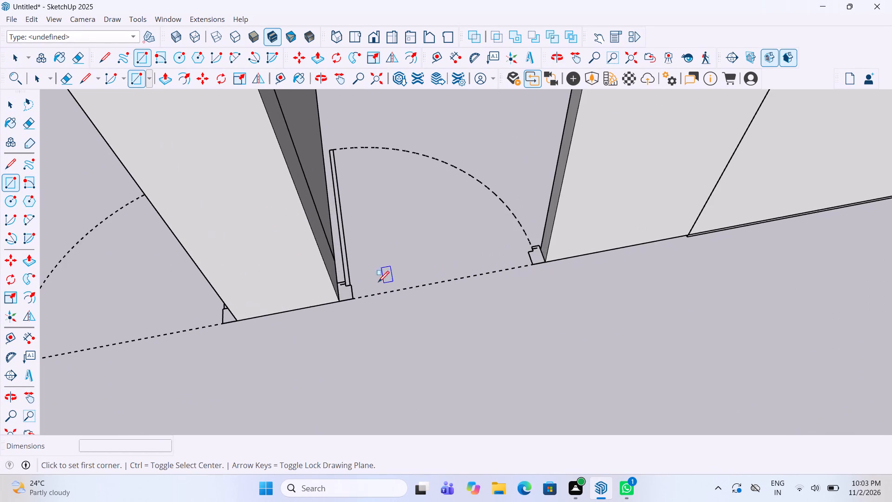
{"action": "left_click", "coordinate": [340, 303]}
{"action": "scroll", "coordinate": [486, 262], "scroll_direction": "up", "scroll_amount": 3}
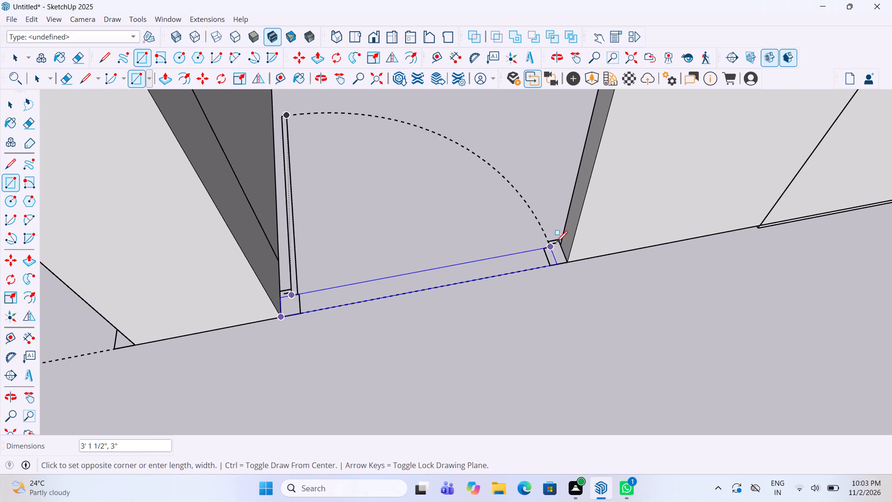
{"action": "left_click", "coordinate": [559, 242]}
Make the rectangle across the doorway into a group.
{"action": "middle_click_drag", "start_coordinate": [547, 251], "coordinate": [631, 203]}
{"action": "scroll", "coordinate": [550, 218], "scroll_direction": "down", "scroll_amount": 1}
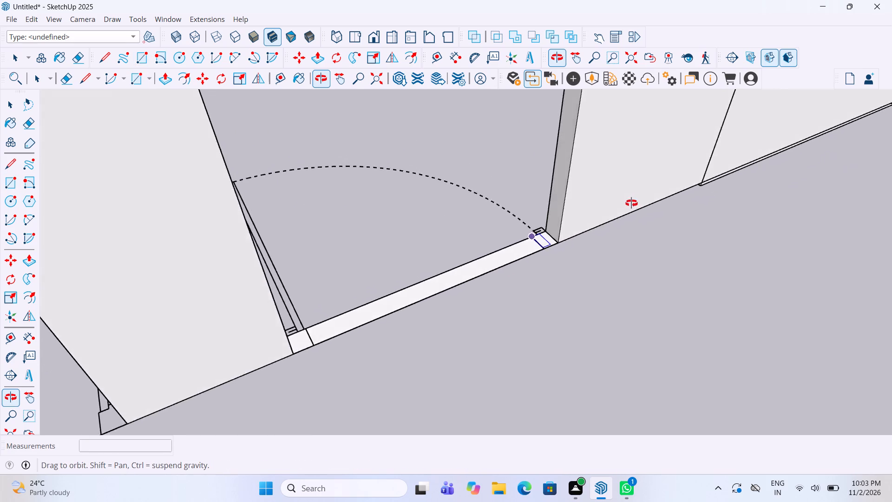
{"action": "middle_click_drag", "start_coordinate": [631, 203], "coordinate": [654, 209]}
{"action": "key", "text": "space"}
{"action": "left_click", "coordinate": [514, 241]}
{"action": "right_click", "coordinate": [514, 241]}
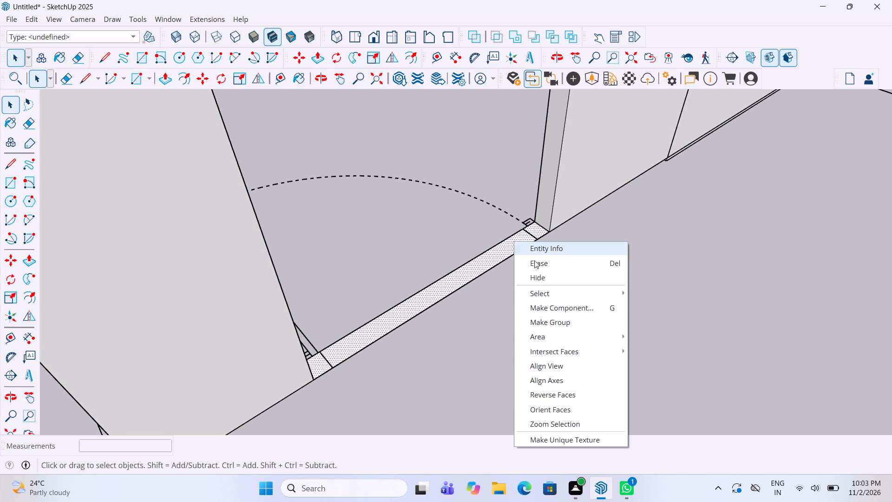
{"action": "left_click", "coordinate": [555, 323]}
Raise the grouped doorway base to the top of the adjoining wall, filling the doorway gap.
{"action": "triple_click", "coordinate": [464, 274]}
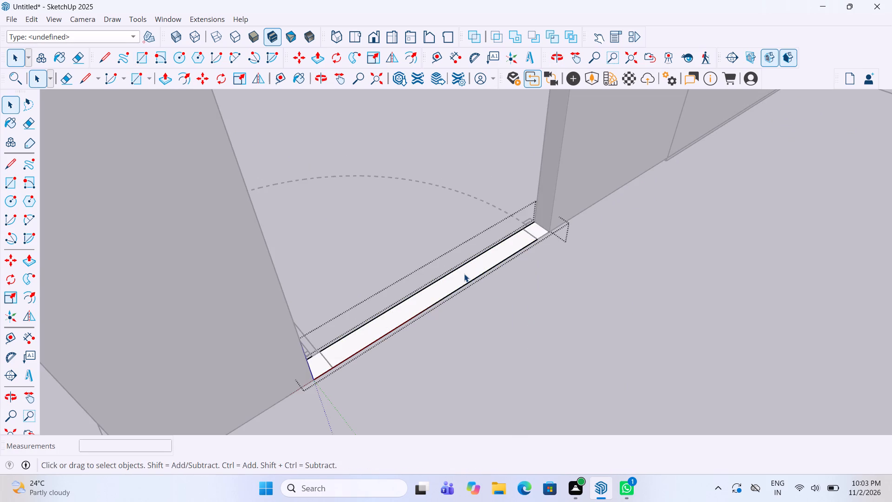
{"action": "key", "text": "p"}
{"action": "double_click", "coordinate": [460, 279]}
{"action": "scroll", "coordinate": [460, 279], "scroll_direction": "down", "scroll_amount": 1}
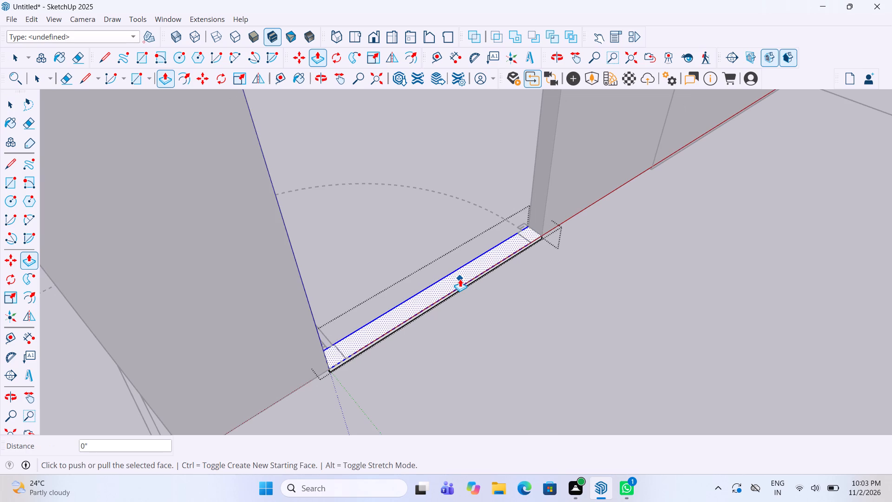
{"action": "key", "text": "ctrl+z"}
{"action": "left_click", "coordinate": [456, 279]}
{"action": "scroll", "coordinate": [453, 263], "scroll_direction": "down", "scroll_amount": 12}
{"action": "middle_click_drag", "start_coordinate": [401, 263], "coordinate": [315, 276]}
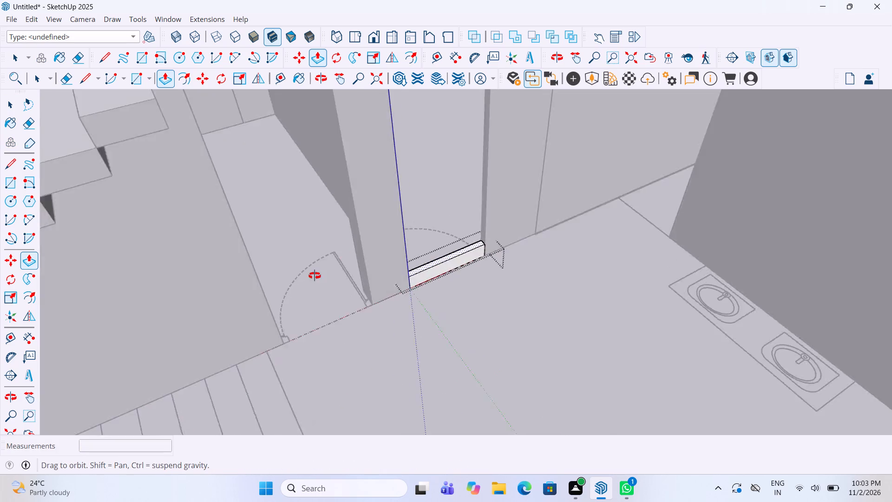
{"action": "middle_click_drag", "start_coordinate": [315, 276], "coordinate": [291, 290]}
{"action": "scroll", "coordinate": [265, 305], "scroll_direction": "down", "scroll_amount": 14}
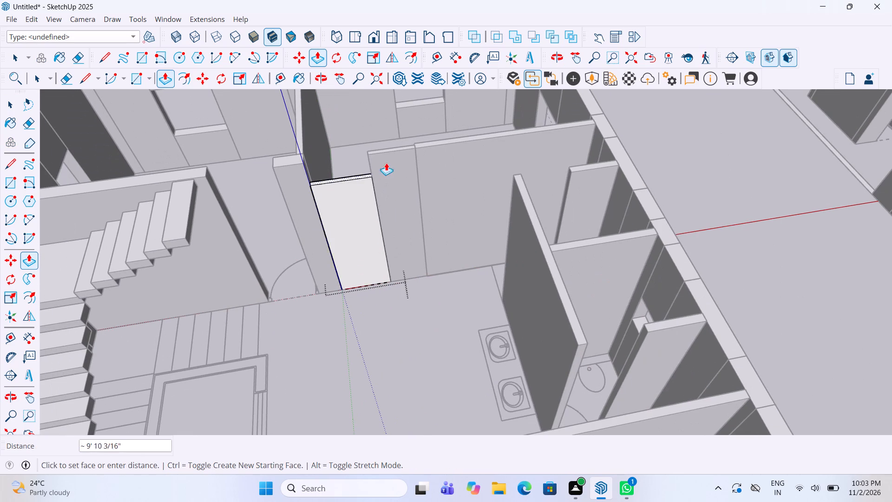
{"action": "left_click", "coordinate": [413, 146]}
{"action": "key", "text": "space"}
{"action": "left_click", "coordinate": [655, 147]}
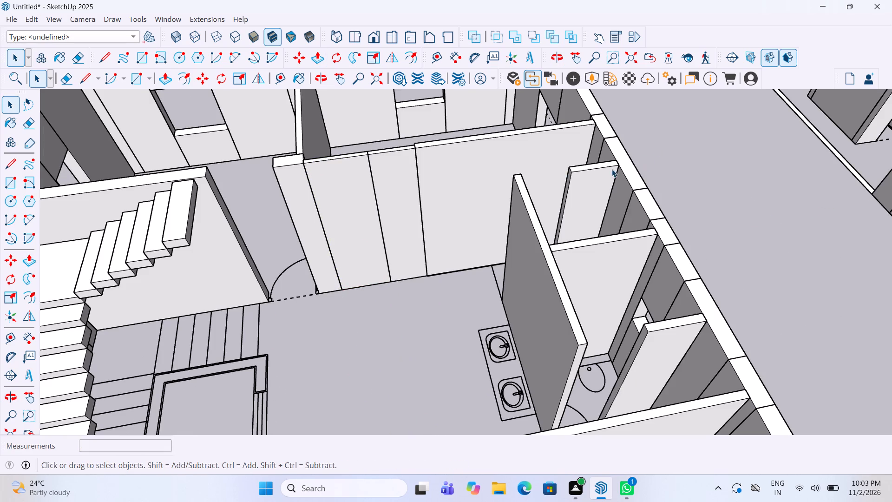
Place a horizontal guide 8' above the base of the new doorway panel.
{"action": "middle_click_drag", "start_coordinate": [546, 171], "coordinate": [523, 165]}
{"action": "scroll", "coordinate": [369, 168], "scroll_direction": "up", "scroll_amount": 4}
{"action": "scroll", "coordinate": [328, 179], "scroll_direction": "up", "scroll_amount": 1}
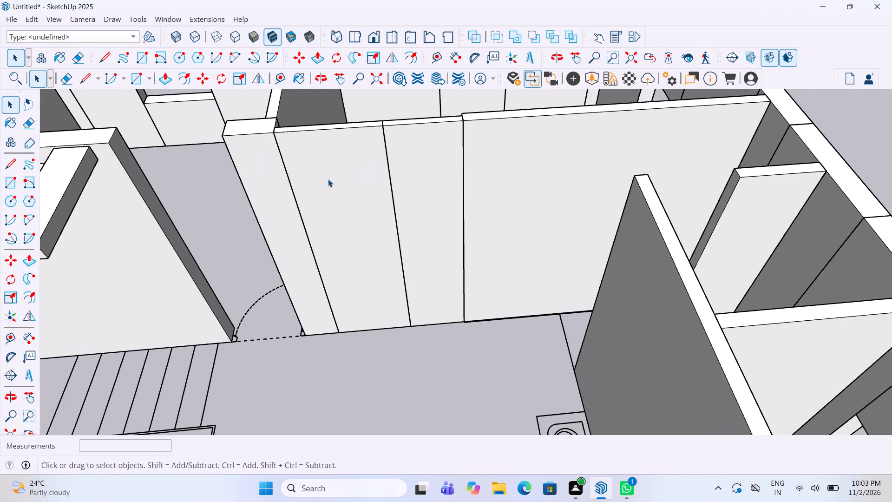
{"action": "left_click", "coordinate": [13, 336]}
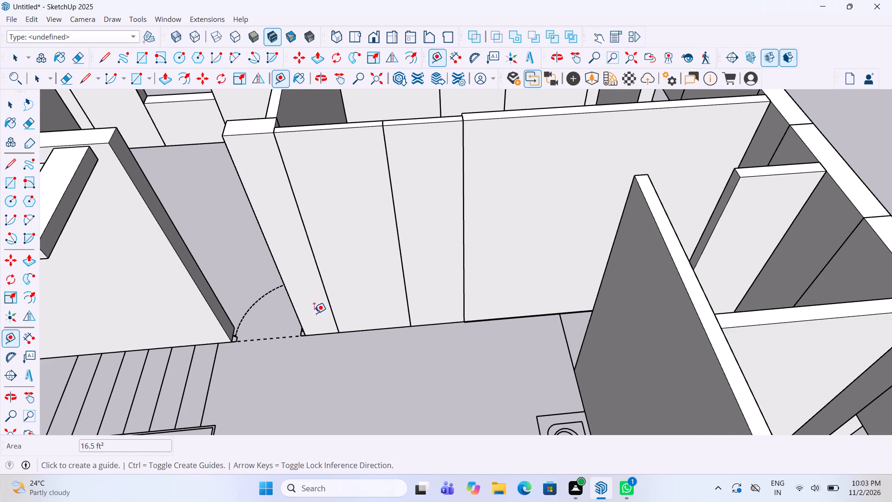
{"action": "left_click", "coordinate": [361, 331]}
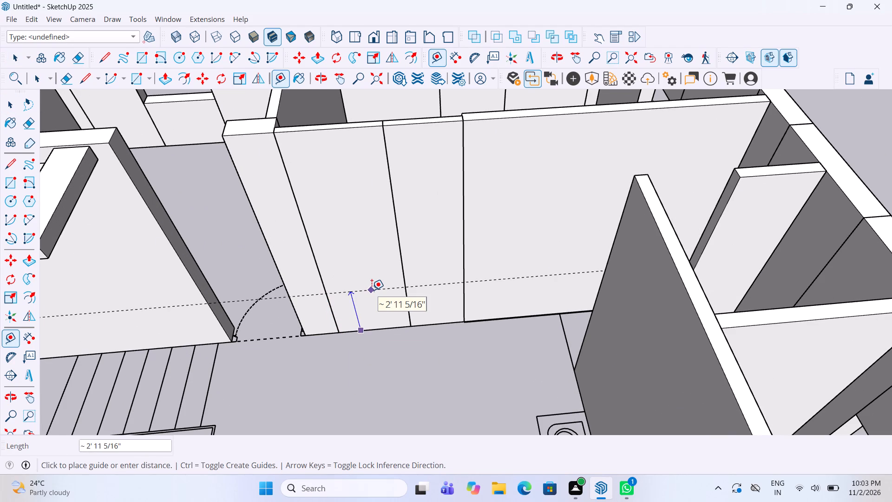
{"action": "type", "text": "8'"}
{"action": "key", "text": "Return"}
{"action": "key", "text": "space"}
Cut an 8' high door opening below the guide through the 3" thick doorway panel, leaving the lintel above.
{"action": "double_click", "coordinate": [372, 290]}
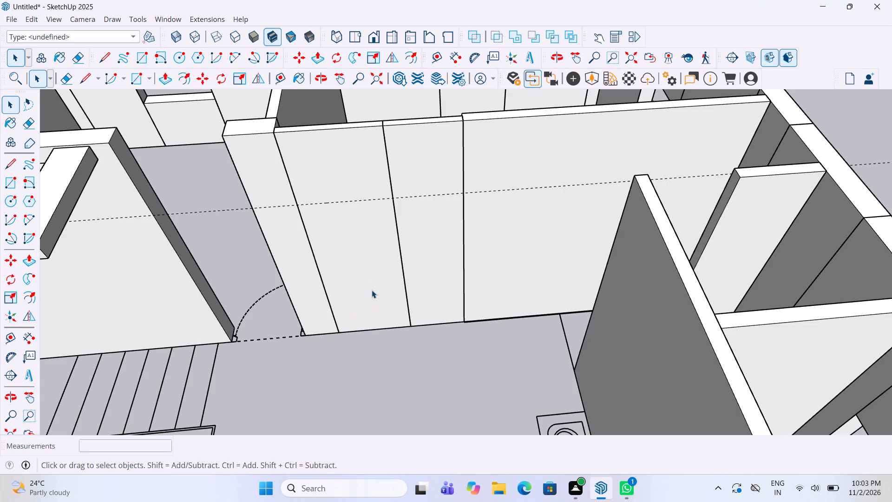
{"action": "left_click", "coordinate": [22, 183]}
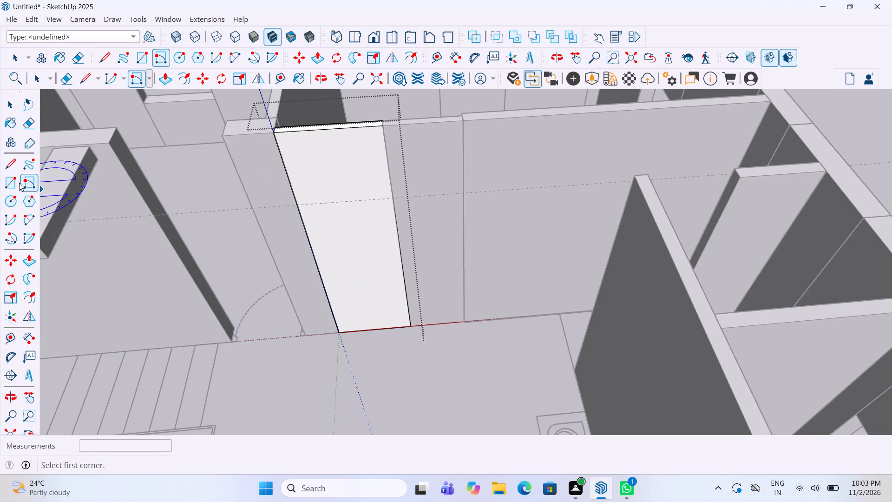
{"action": "left_click", "coordinate": [9, 183]}
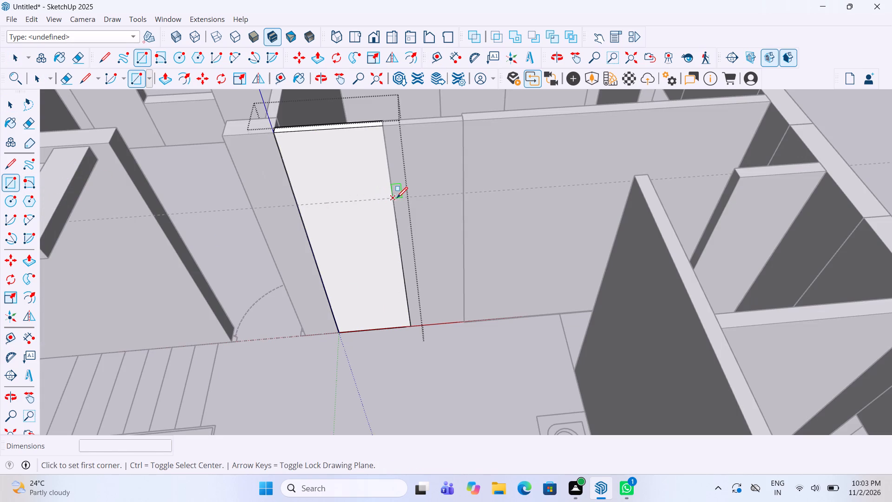
{"action": "left_click", "coordinate": [397, 199]}
{"action": "left_click", "coordinate": [336, 334]}
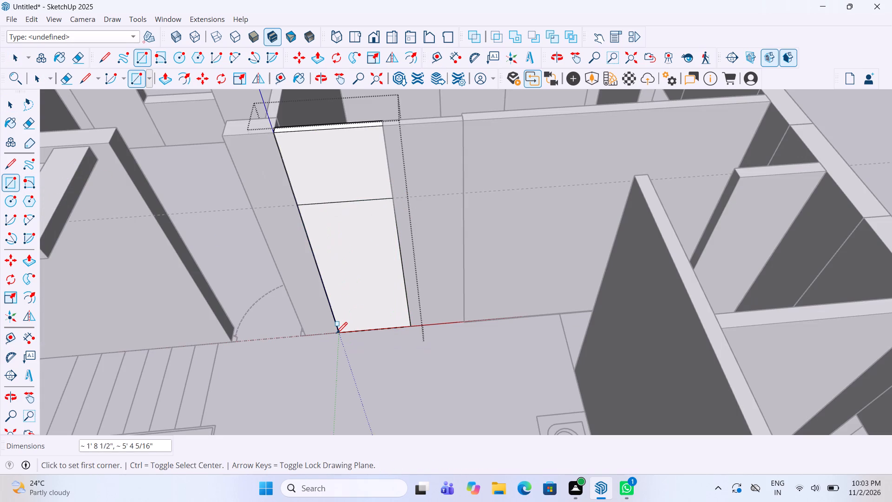
{"action": "key", "text": "p"}
{"action": "left_click", "coordinate": [364, 297]}
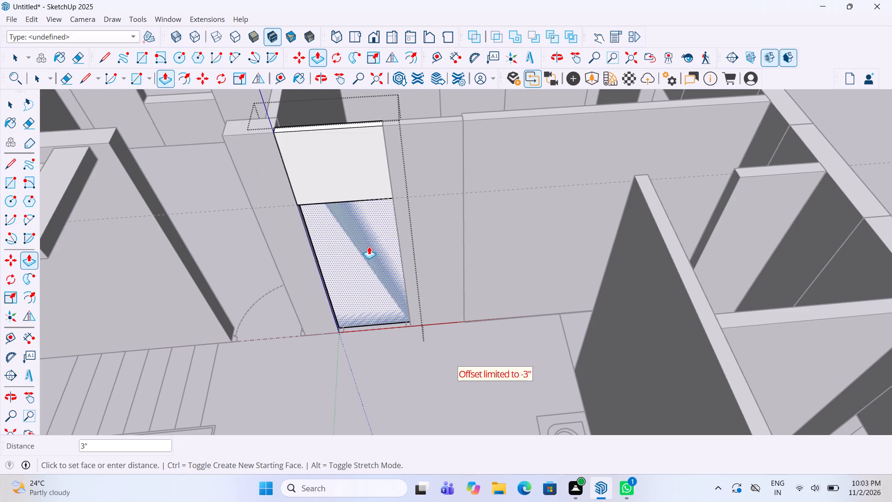
{"action": "left_click", "coordinate": [369, 245]}
{"action": "key", "text": "space"}
{"action": "left_click", "coordinate": [429, 361]}
Draw a 9" by 3' 3" rectangle on the floor across the open doorway beside the staircase wall.
{"action": "scroll", "coordinate": [521, 324], "scroll_direction": "down", "scroll_amount": 4}
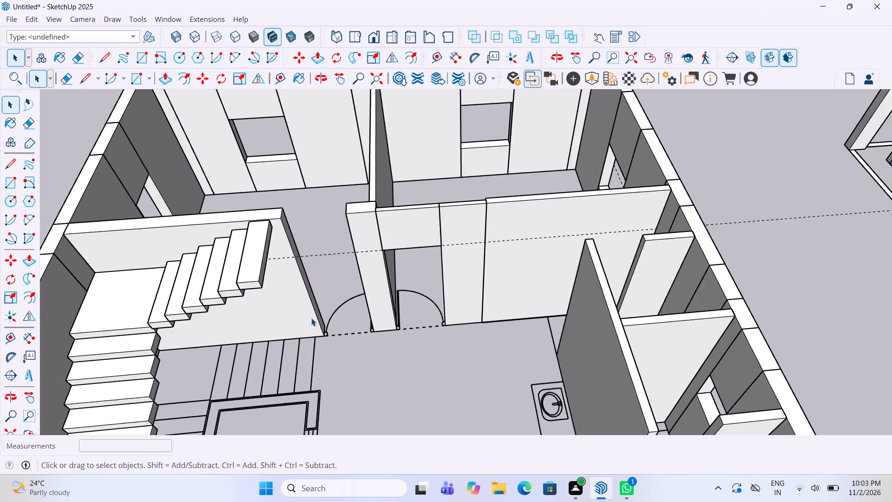
{"action": "scroll", "coordinate": [302, 316], "scroll_direction": "up", "scroll_amount": 3}
{"action": "left_click", "coordinate": [5, 181]}
{"action": "scroll", "coordinate": [235, 348], "scroll_direction": "up", "scroll_amount": 5}
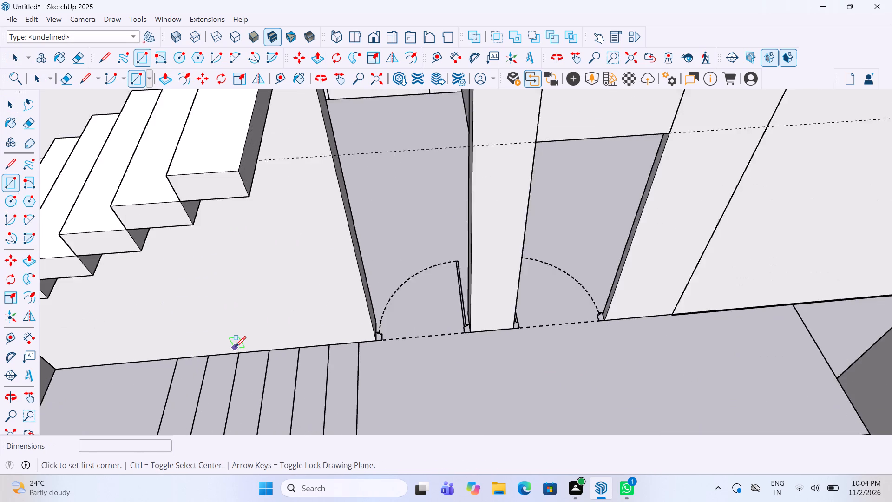
{"action": "scroll", "coordinate": [352, 346], "scroll_direction": "up", "scroll_amount": 4}
{"action": "scroll", "coordinate": [536, 330], "scroll_direction": "up", "scroll_amount": 2}
{"action": "middle_click_drag", "start_coordinate": [536, 329], "coordinate": [427, 319]}
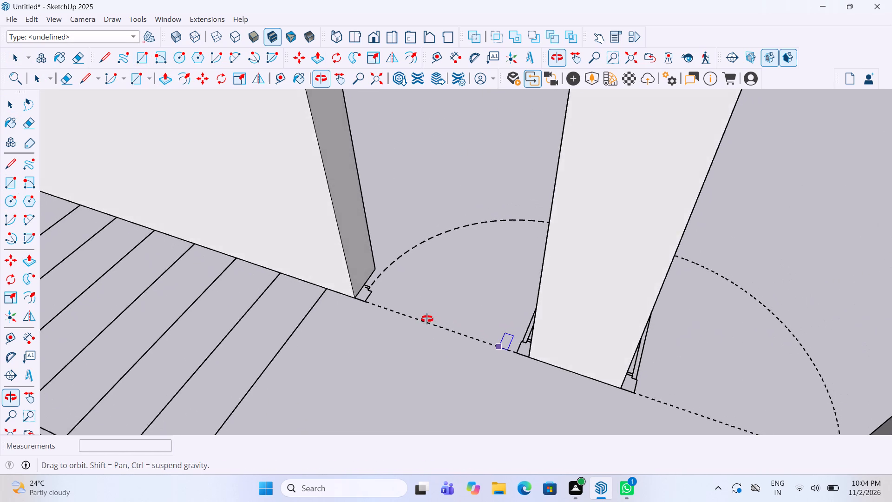
{"action": "middle_click_drag", "start_coordinate": [427, 319], "coordinate": [602, 340]}
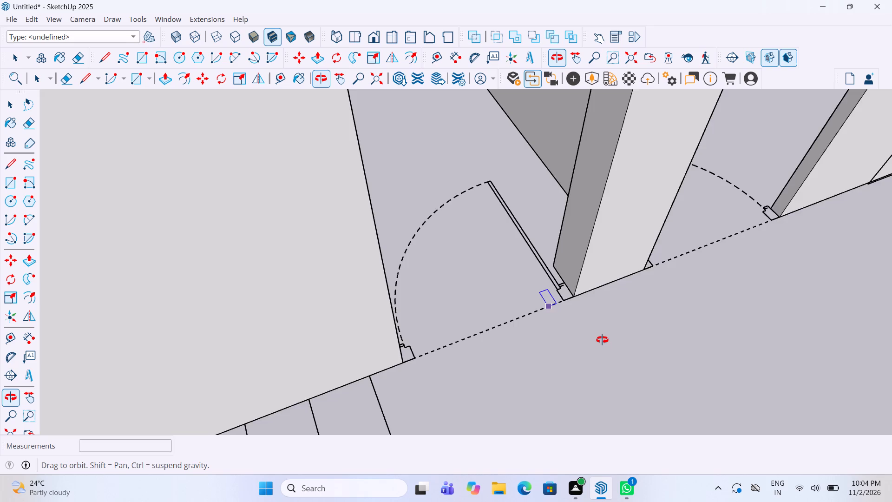
{"action": "middle_click_drag", "start_coordinate": [602, 340], "coordinate": [532, 366]}
{"action": "scroll", "coordinate": [557, 327], "scroll_direction": "up", "scroll_amount": 3}
{"action": "scroll", "coordinate": [557, 327], "scroll_direction": "down", "scroll_amount": 5}
{"action": "middle_click_drag", "start_coordinate": [627, 307], "coordinate": [416, 191]}
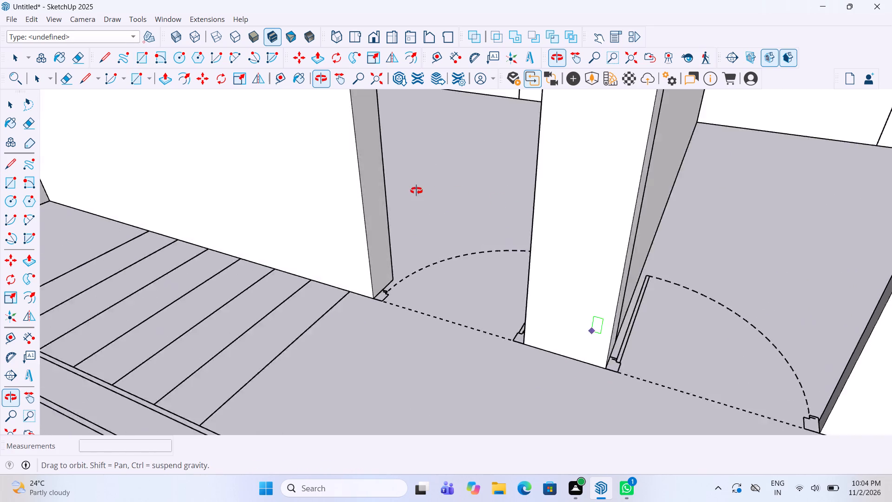
{"action": "middle_click_drag", "start_coordinate": [416, 191], "coordinate": [577, 331]}
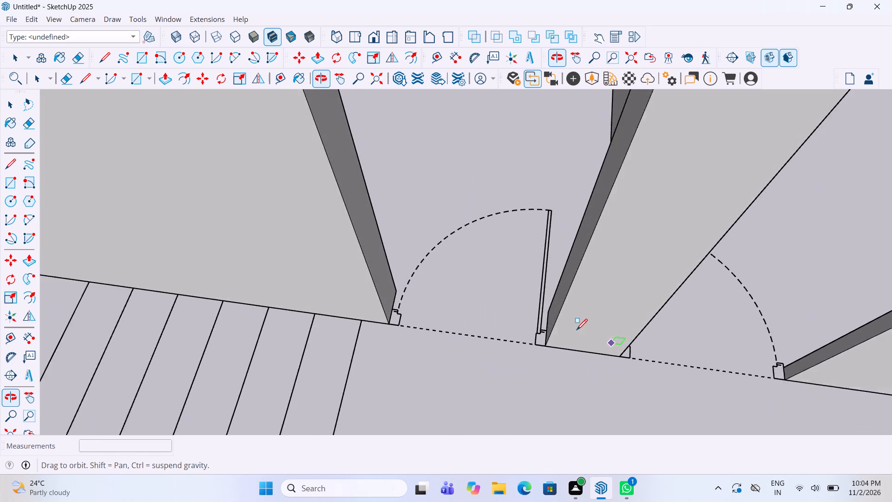
{"action": "middle_click_drag", "start_coordinate": [577, 331], "coordinate": [577, 330]}
{"action": "scroll", "coordinate": [565, 331], "scroll_direction": "up", "scroll_amount": 2}
{"action": "left_click", "coordinate": [546, 346]}
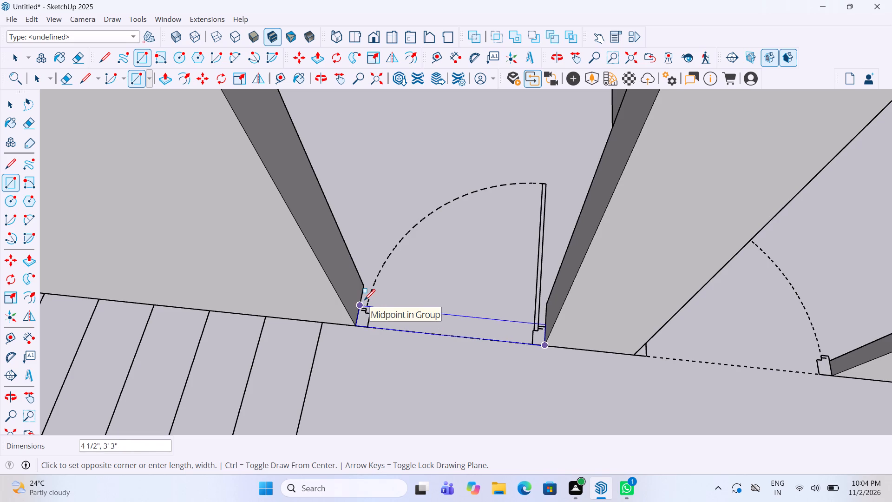
{"action": "left_click", "coordinate": [365, 284]}
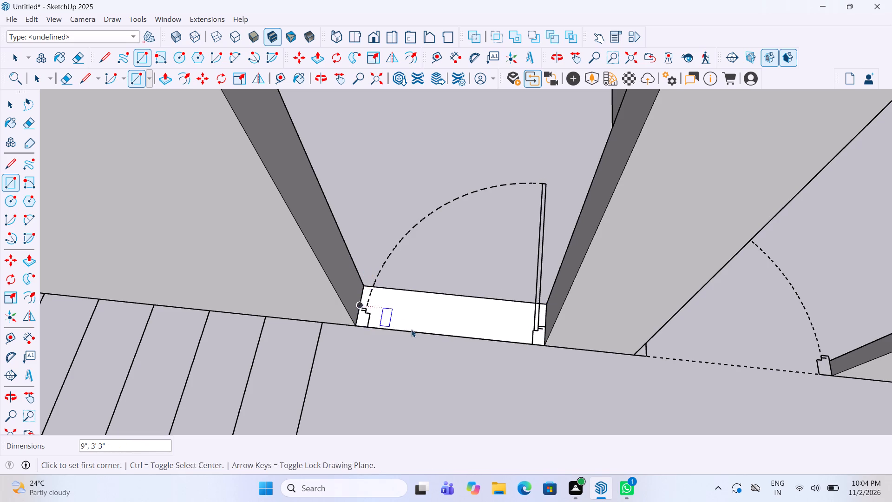
Make the new rectangle across the doorway beside the staircase into a group.
{"action": "key", "text": "space"}
{"action": "key", "text": "v"}
{"action": "scroll", "coordinate": [413, 330], "scroll_direction": "down", "scroll_amount": 5}
{"action": "key", "text": "space"}
{"action": "scroll", "coordinate": [406, 334], "scroll_direction": "down", "scroll_amount": 9}
{"action": "left_click", "coordinate": [438, 368]}
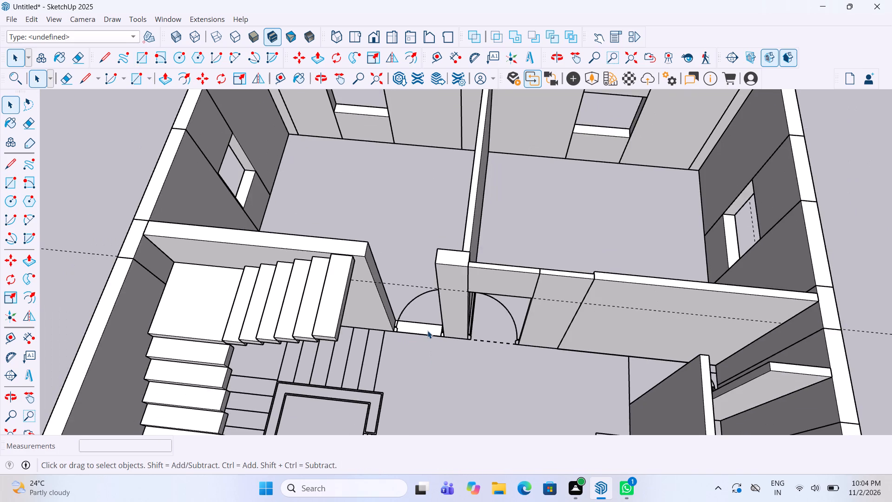
{"action": "scroll", "coordinate": [427, 330], "scroll_direction": "up", "scroll_amount": 3}
{"action": "double_click", "coordinate": [427, 330]}
{"action": "left_click", "coordinate": [422, 328]}
{"action": "right_click", "coordinate": [422, 328]}
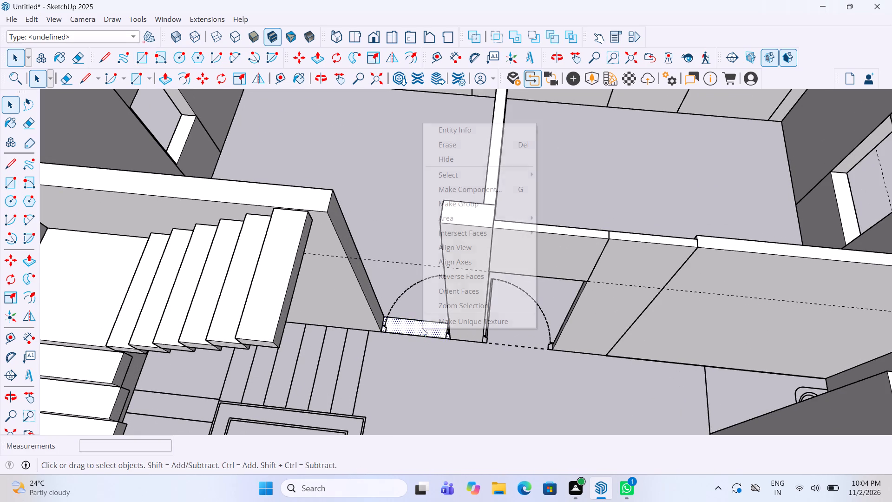
{"action": "left_click", "coordinate": [467, 205]}
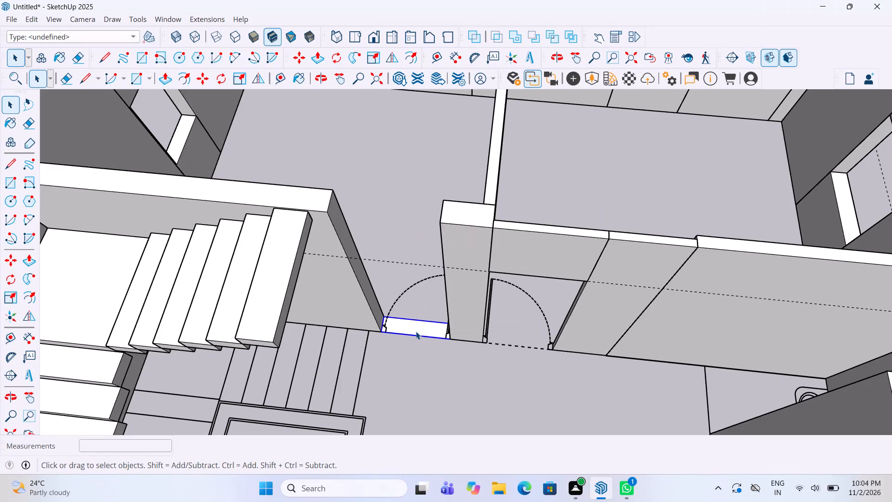
Raise the grouped base beside the staircase to the top of the adjoining wall, filling the doorway gap.
{"action": "double_click", "coordinate": [415, 325]}
{"action": "key", "text": "p"}
{"action": "double_click", "coordinate": [415, 325]}
{"action": "left_click", "coordinate": [415, 325]}
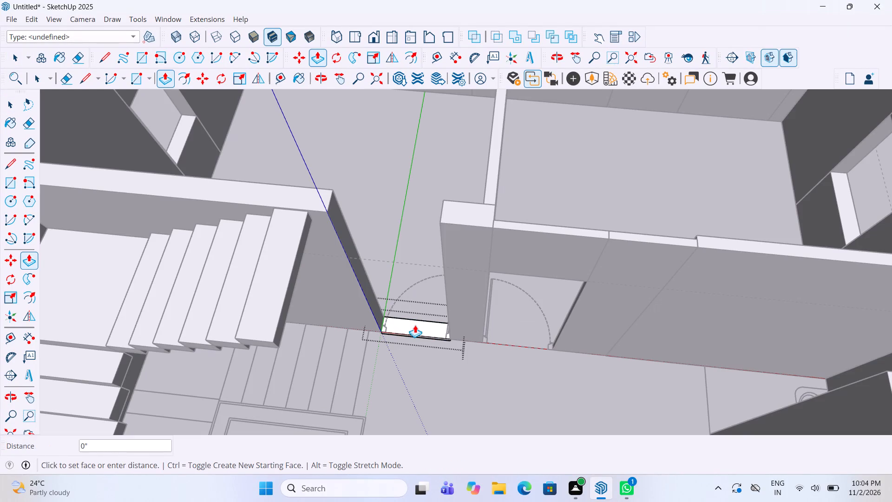
{"action": "key", "text": "ctrl+z"}
{"action": "key", "text": "ctrl+z"}
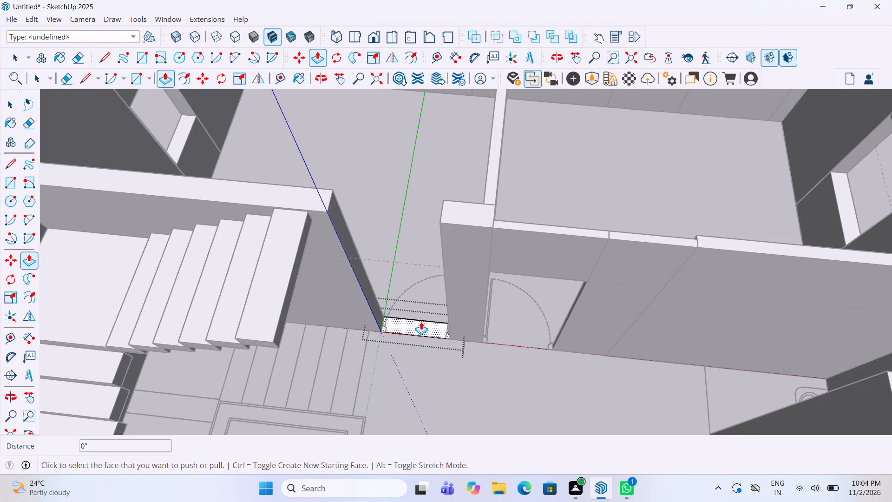
{"action": "left_click", "coordinate": [421, 322]}
{"action": "left_click", "coordinate": [482, 212]}
{"action": "key", "text": "space"}
{"action": "left_click", "coordinate": [450, 366]}
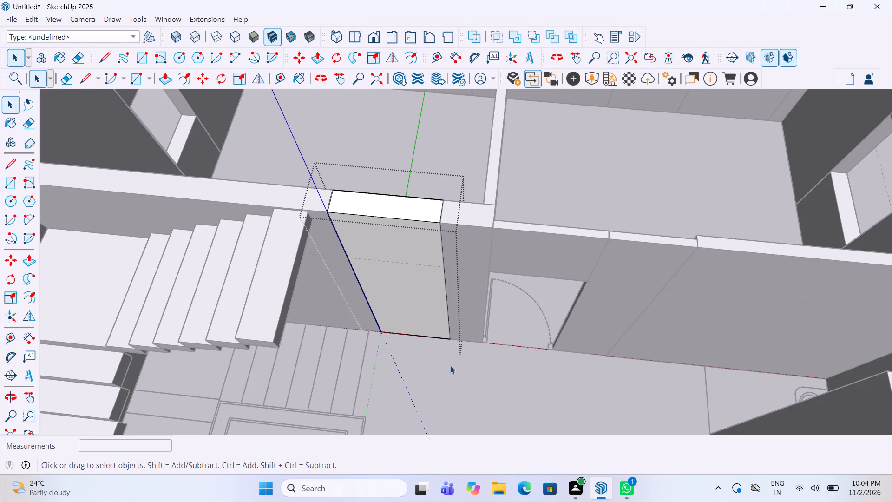
Cut an 8' high, 3' 3" wide door opening below the guide through the 9" thick panel beside the staircase.
{"action": "scroll", "coordinate": [450, 388], "scroll_direction": "down", "scroll_amount": 2}
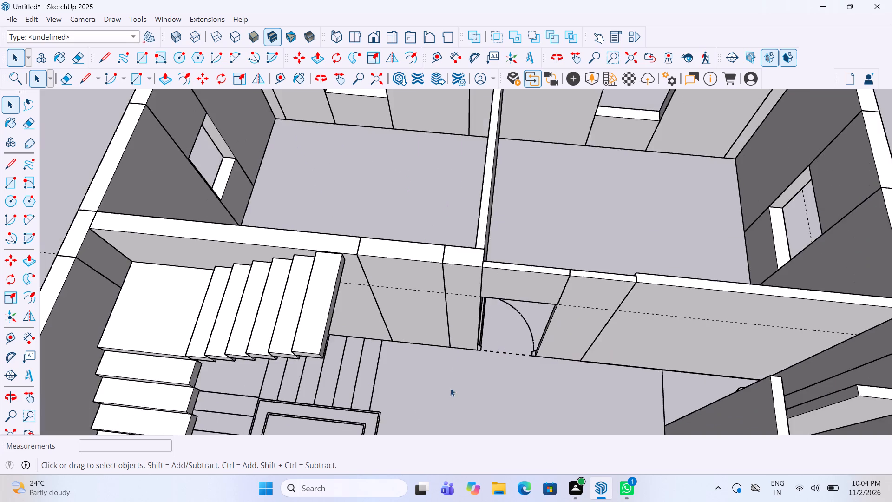
{"action": "middle_click_drag", "start_coordinate": [453, 375], "coordinate": [463, 294]}
{"action": "scroll", "coordinate": [472, 249], "scroll_direction": "down", "scroll_amount": 1}
{"action": "scroll", "coordinate": [441, 248], "scroll_direction": "up", "scroll_amount": 3}
{"action": "double_click", "coordinate": [416, 297]}
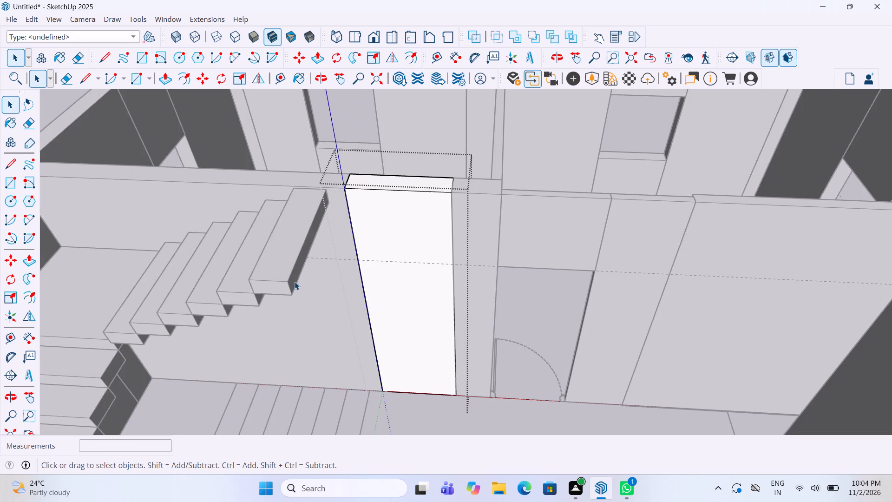
{"action": "left_click", "coordinate": [13, 186]}
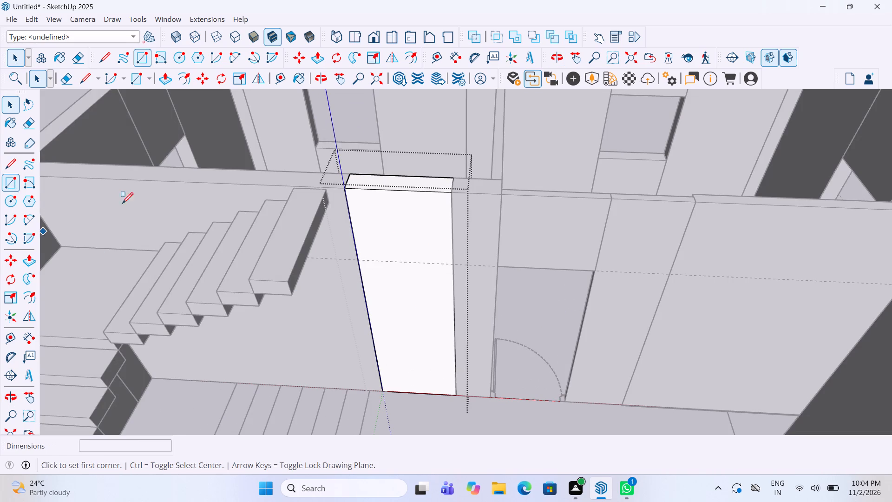
{"action": "left_click", "coordinate": [453, 263]}
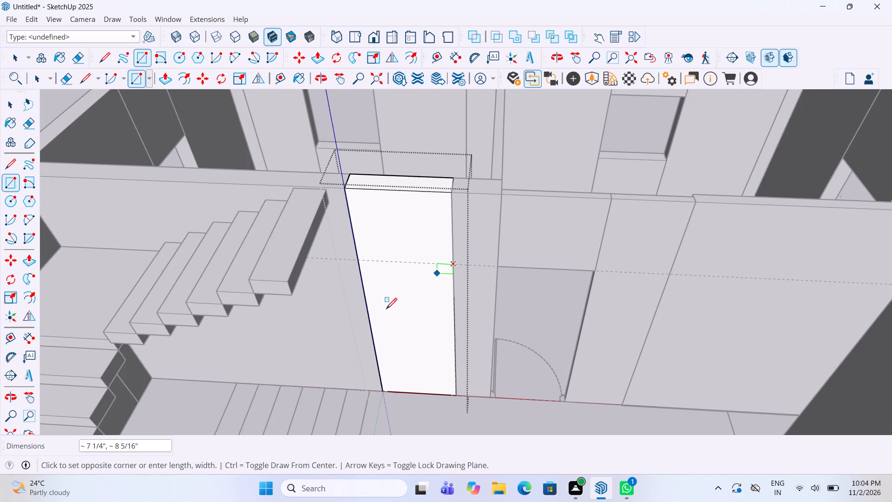
{"action": "left_click", "coordinate": [383, 391]}
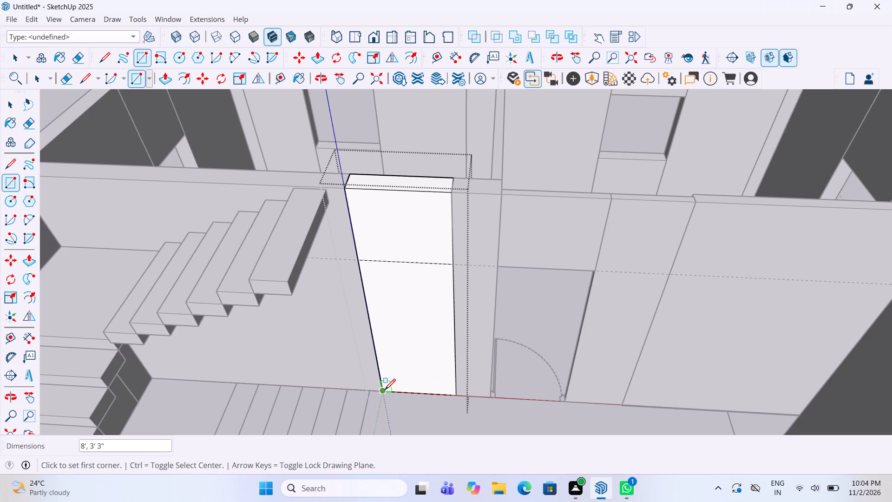
{"action": "key", "text": "p"}
{"action": "left_click", "coordinate": [420, 338]}
{"action": "left_click", "coordinate": [434, 288]}
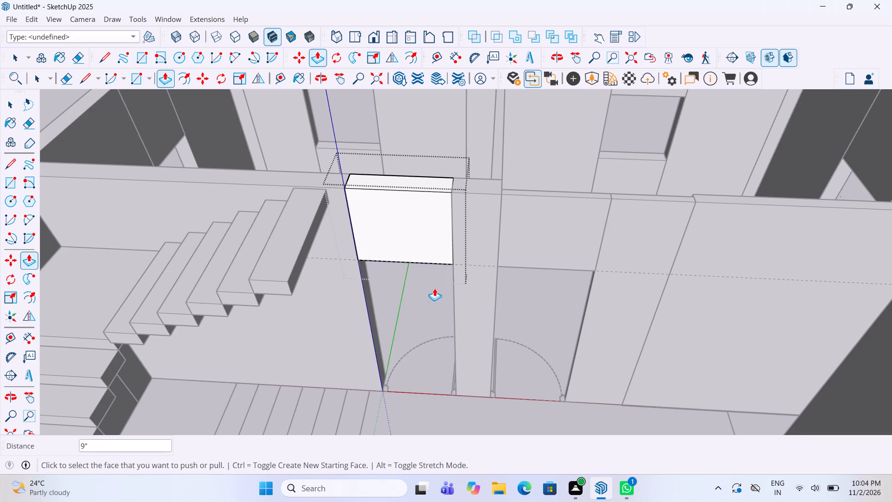
{"action": "key", "text": "space"}
{"action": "left_click", "coordinate": [426, 364]}
Examine the two adjacent doorway panels and how their tops meet the neighbouring walls.
{"action": "middle_click_drag", "start_coordinate": [438, 274], "coordinate": [443, 343]}
{"action": "scroll", "coordinate": [437, 332], "scroll_direction": "down", "scroll_amount": 2}
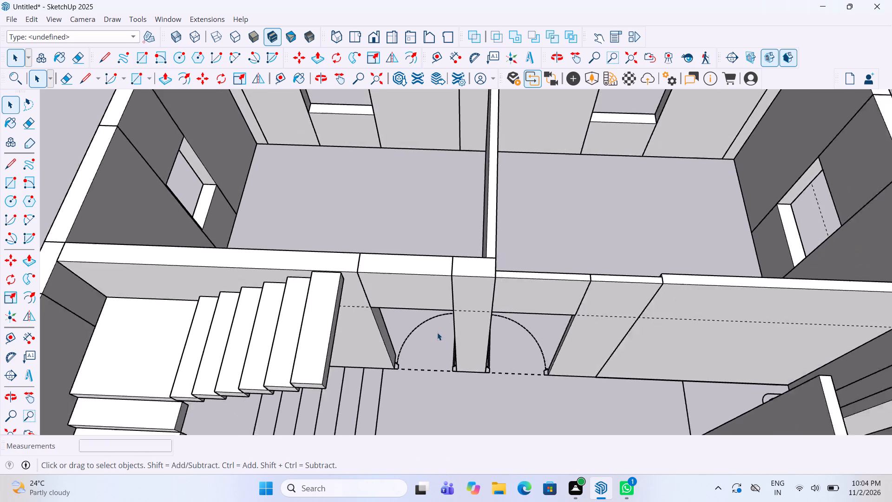
{"action": "scroll", "coordinate": [437, 332], "scroll_direction": "down", "scroll_amount": 3}
{"action": "scroll", "coordinate": [518, 321], "scroll_direction": "up", "scroll_amount": 4}
{"action": "scroll", "coordinate": [460, 293], "scroll_direction": "up", "scroll_amount": 11}
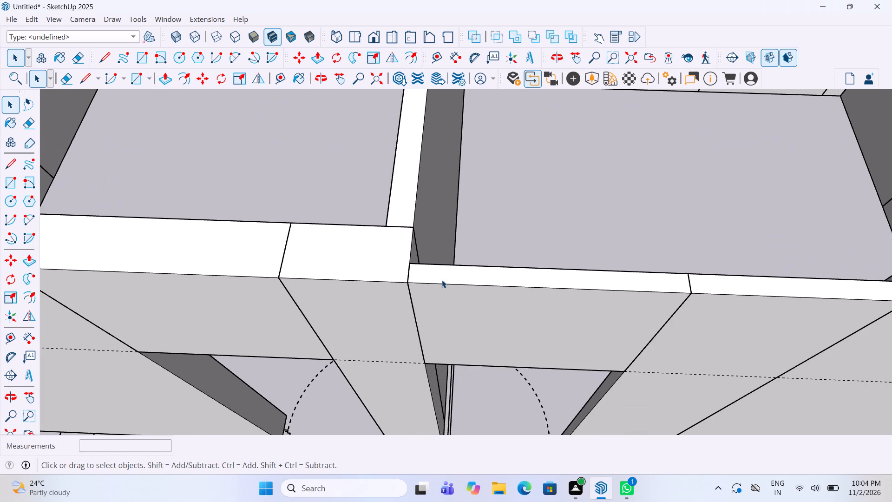
{"action": "scroll", "coordinate": [415, 284], "scroll_direction": "down", "scroll_amount": 6}
{"action": "scroll", "coordinate": [388, 243], "scroll_direction": "down", "scroll_amount": 14}
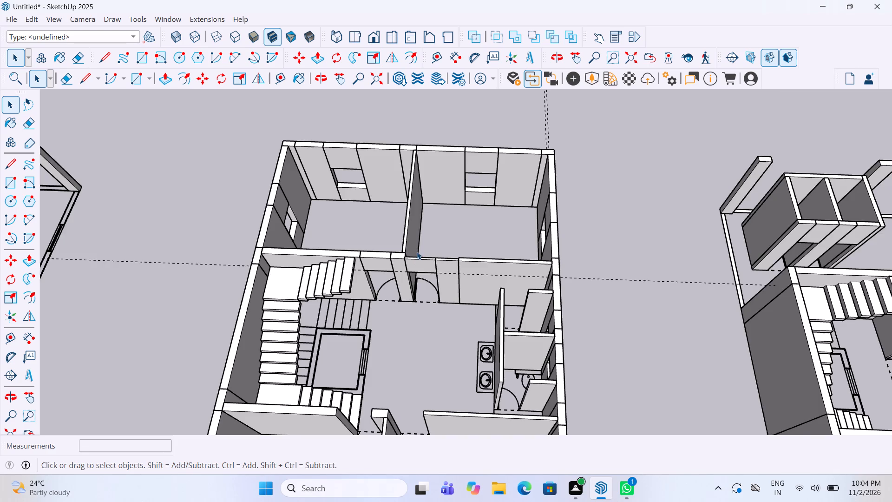
{"action": "scroll", "coordinate": [417, 251], "scroll_direction": "down", "scroll_amount": 2}
Draw a 2' 6" by 4 1/2" rectangle on the floor across the toilet doorway next to the corner washbasin.
{"action": "middle_click_drag", "start_coordinate": [460, 322], "coordinate": [739, 347]}
{"action": "middle_click_drag", "start_coordinate": [491, 260], "coordinate": [557, 302]}
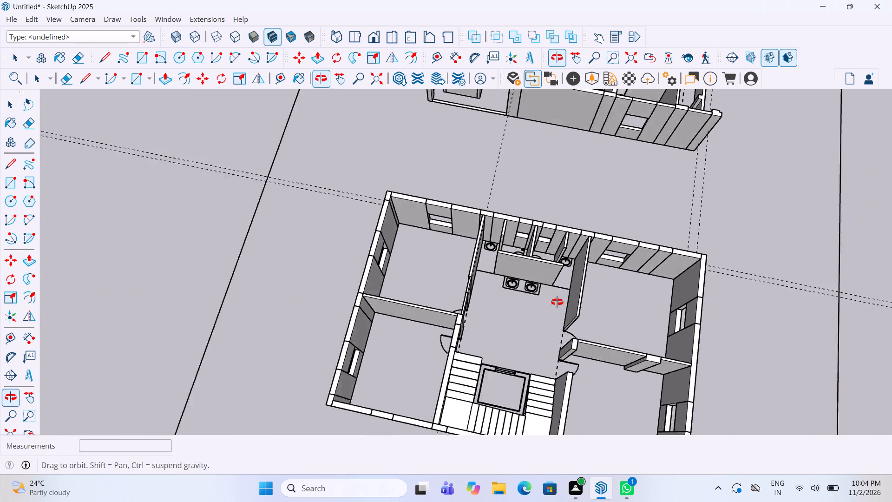
{"action": "middle_click_drag", "start_coordinate": [557, 302], "coordinate": [602, 337]}
{"action": "scroll", "coordinate": [485, 242], "scroll_direction": "up", "scroll_amount": 9}
{"action": "scroll", "coordinate": [494, 245], "scroll_direction": "down", "scroll_amount": 3}
{"action": "middle_click_drag", "start_coordinate": [496, 249], "coordinate": [496, 242]}
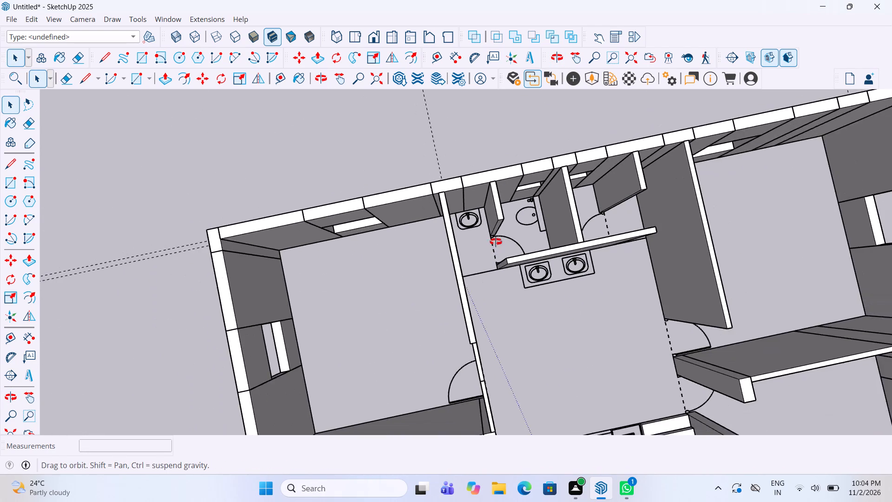
{"action": "middle_click_drag", "start_coordinate": [496, 242], "coordinate": [601, 274]}
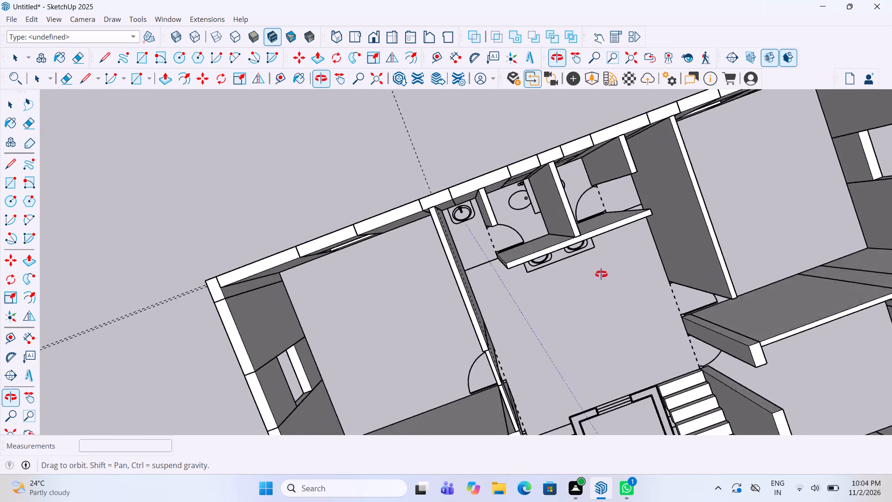
{"action": "middle_click_drag", "start_coordinate": [601, 274], "coordinate": [643, 261]}
{"action": "scroll", "coordinate": [492, 246], "scroll_direction": "down", "scroll_amount": 5}
{"action": "middle_click_drag", "start_coordinate": [518, 311], "coordinate": [516, 168]}
{"action": "middle_click_drag", "start_coordinate": [416, 226], "coordinate": [530, 226]}
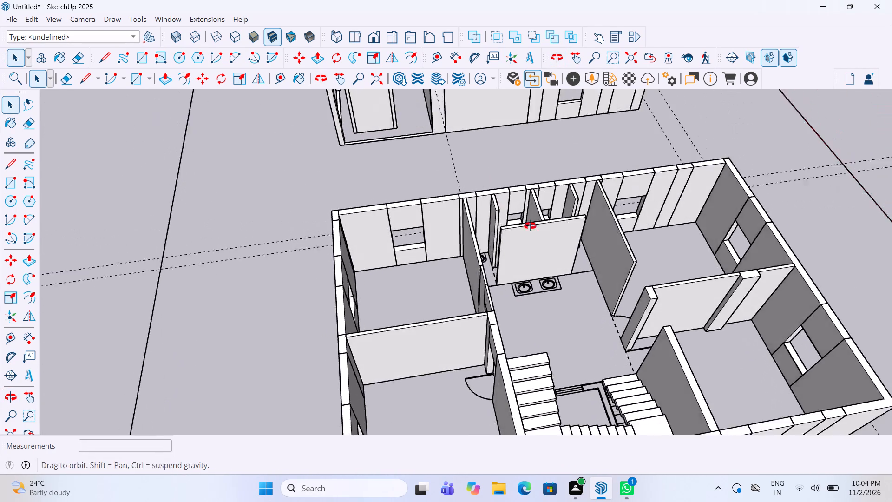
{"action": "middle_click_drag", "start_coordinate": [530, 226], "coordinate": [724, 228]}
{"action": "scroll", "coordinate": [497, 181], "scroll_direction": "up", "scroll_amount": 1}
{"action": "middle_click_drag", "start_coordinate": [493, 175], "coordinate": [512, 261]}
{"action": "scroll", "coordinate": [439, 248], "scroll_direction": "up", "scroll_amount": 7}
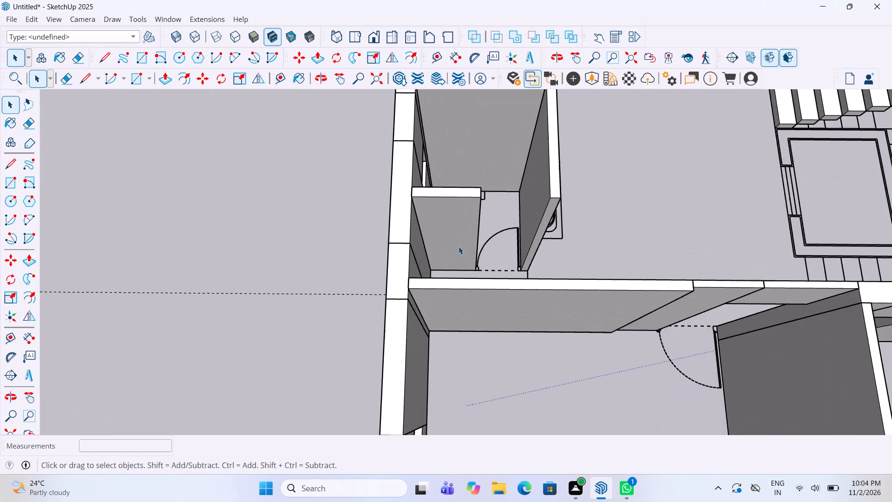
{"action": "scroll", "coordinate": [459, 246], "scroll_direction": "up", "scroll_amount": 5}
{"action": "left_click", "coordinate": [13, 181]}
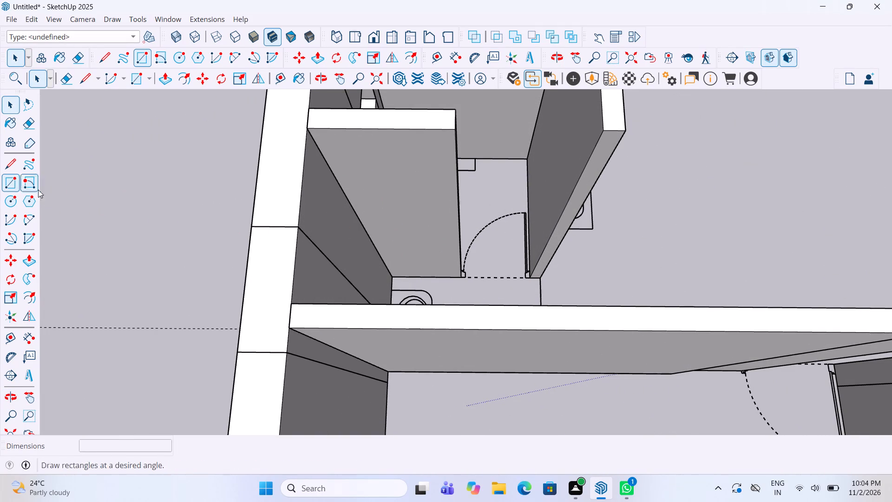
{"action": "scroll", "coordinate": [542, 278], "scroll_direction": "up", "scroll_amount": 9}
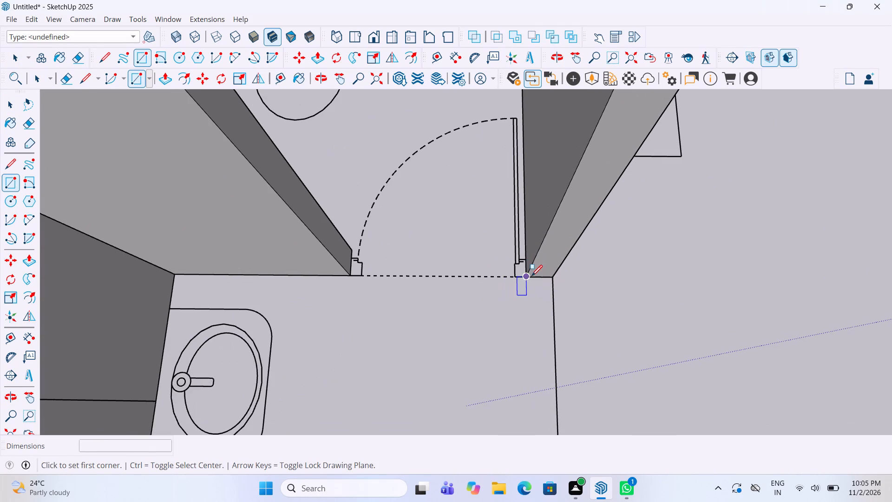
{"action": "left_click", "coordinate": [531, 277]}
{"action": "left_click", "coordinate": [354, 248]}
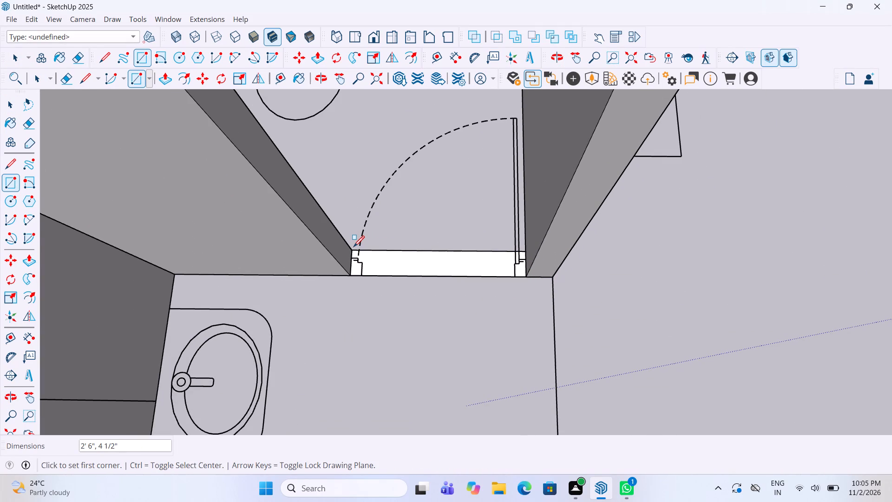
Make the rectangle across the toilet doorway into a group.
{"action": "scroll", "coordinate": [354, 248], "scroll_direction": "up", "scroll_amount": 4}
{"action": "key", "text": "space"}
{"action": "left_click", "coordinate": [395, 270]}
{"action": "right_click", "coordinate": [395, 270]}
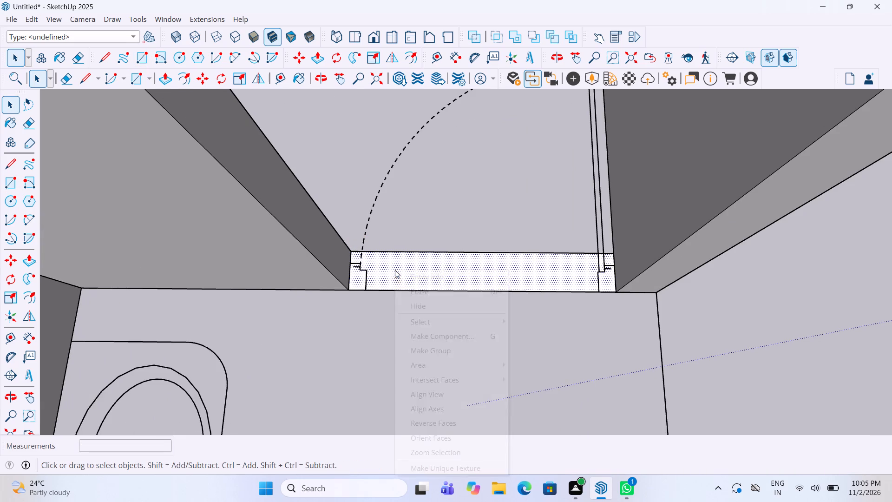
{"action": "left_click", "coordinate": [437, 346]}
Extrude the grouped toilet doorway base 11' up to the top of the adjoining wall.
{"action": "double_click", "coordinate": [427, 280]}
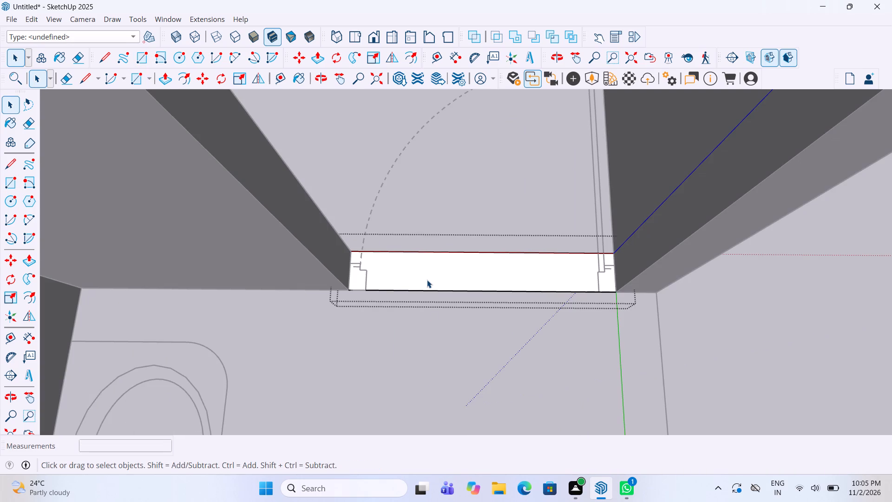
{"action": "key", "text": "p"}
{"action": "left_click", "coordinate": [425, 278]}
{"action": "scroll", "coordinate": [424, 265], "scroll_direction": "down", "scroll_amount": 17}
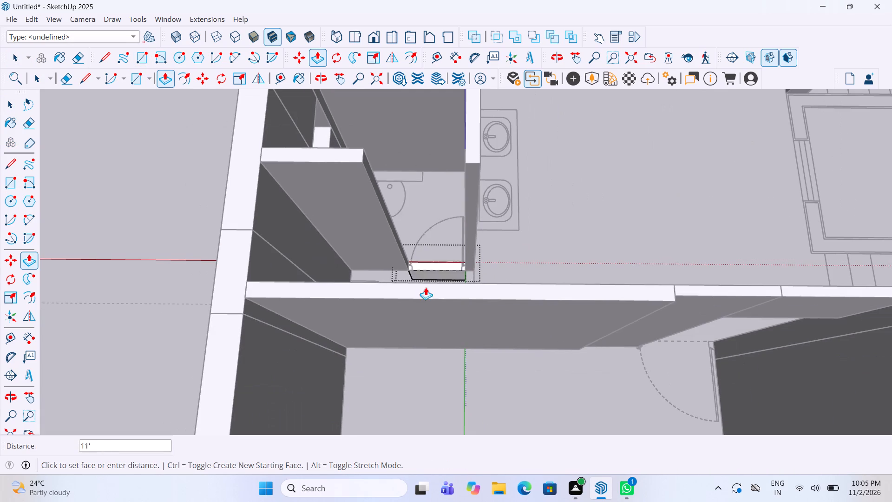
{"action": "left_click", "coordinate": [426, 291]}
{"action": "key", "text": "space"}
{"action": "left_click", "coordinate": [505, 225]}
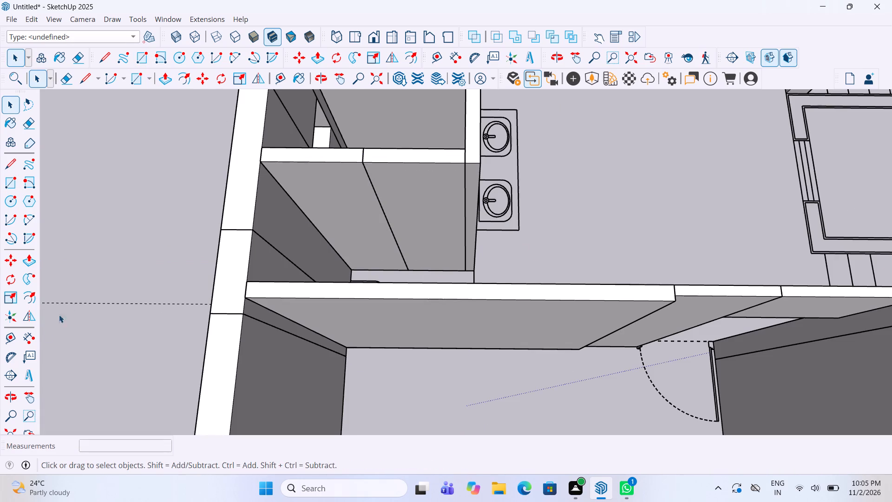
Place a horizontal guide 7' above the bottom edge of the toilet doorway panel beside the corner washbasin.
{"action": "left_click", "coordinate": [10, 338]}
{"action": "scroll", "coordinate": [401, 265], "scroll_direction": "up", "scroll_amount": 4}
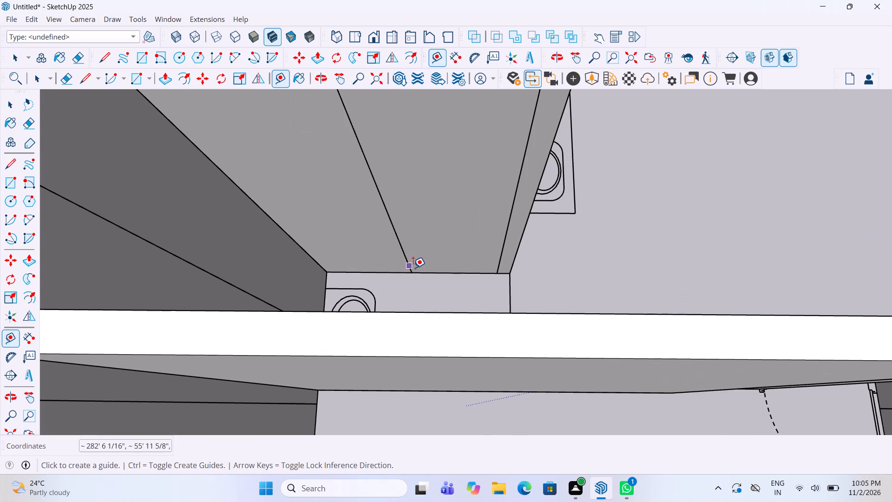
{"action": "left_click", "coordinate": [421, 270]}
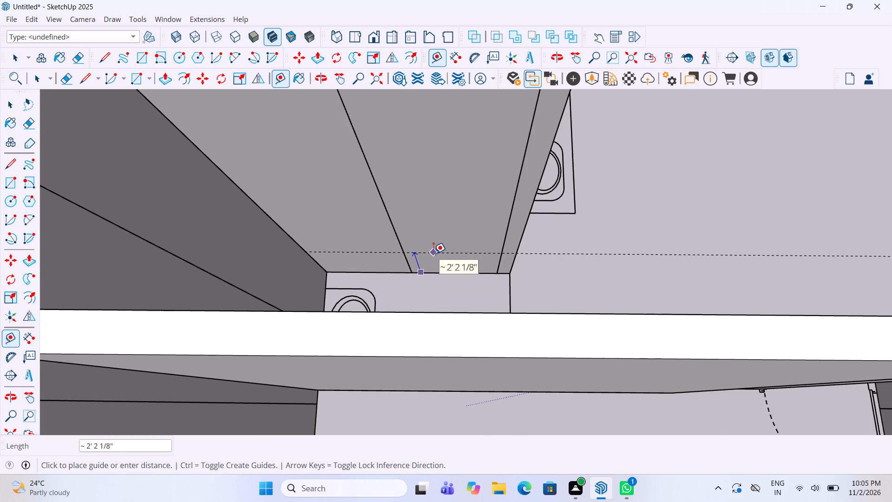
{"action": "type", "text": "7'"}
{"action": "key", "text": "Return"}
{"action": "key", "text": "space"}
Cut a 2' 6" wide by 7' high door opening through the 4 1/2" thick grouped toilet doorway panel, up to the guide.
{"action": "scroll", "coordinate": [434, 259], "scroll_direction": "down", "scroll_amount": 4}
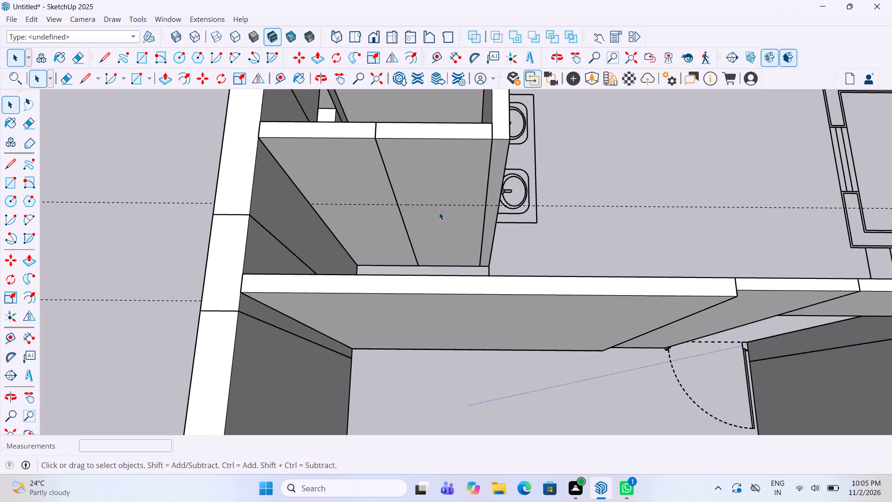
{"action": "double_click", "coordinate": [442, 204]}
{"action": "double_click", "coordinate": [437, 222]}
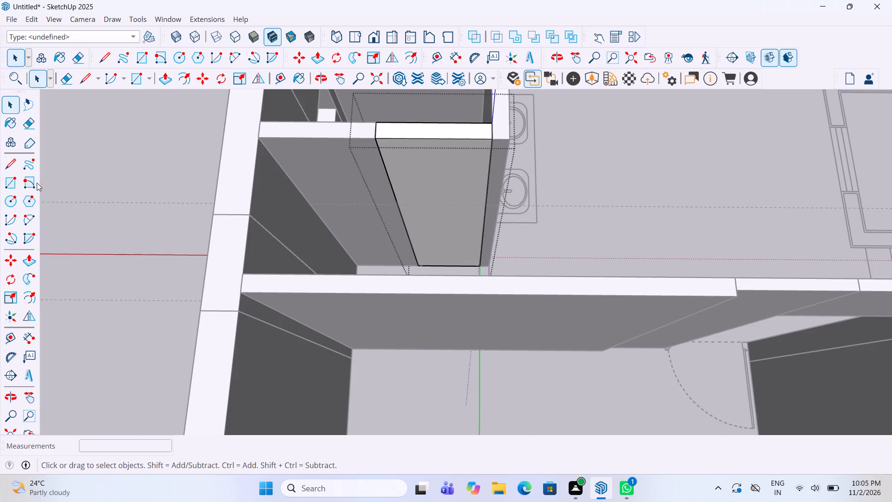
{"action": "left_click", "coordinate": [15, 179]}
{"action": "scroll", "coordinate": [438, 236], "scroll_direction": "up", "scroll_amount": 4}
{"action": "scroll", "coordinate": [519, 206], "scroll_direction": "up", "scroll_amount": 4}
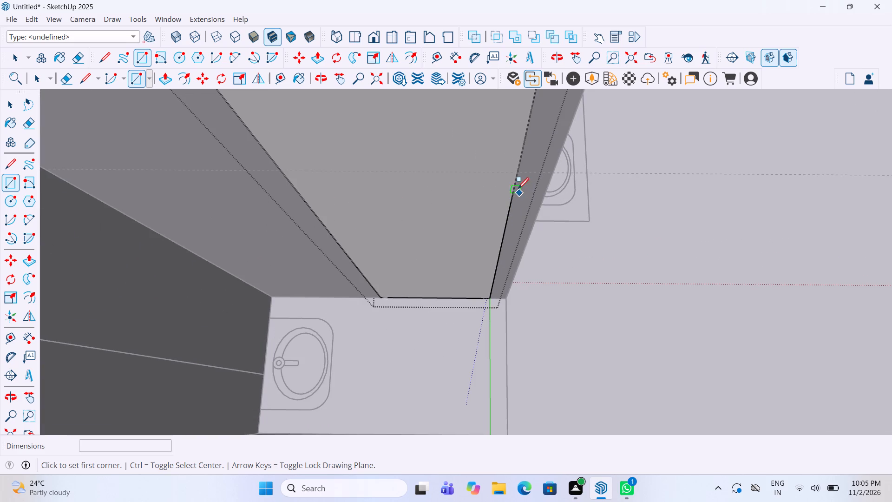
{"action": "left_click", "coordinate": [518, 171]}
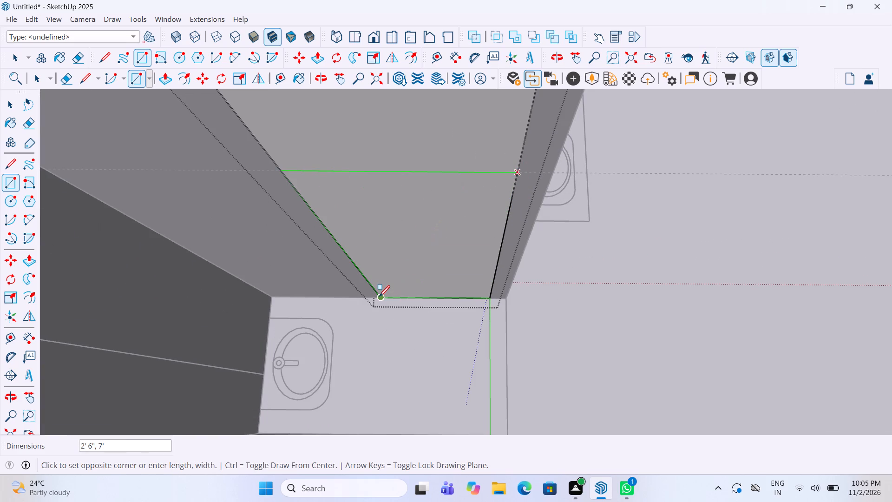
{"action": "left_click", "coordinate": [379, 297]}
{"action": "key", "text": "p"}
{"action": "left_click", "coordinate": [387, 247]}
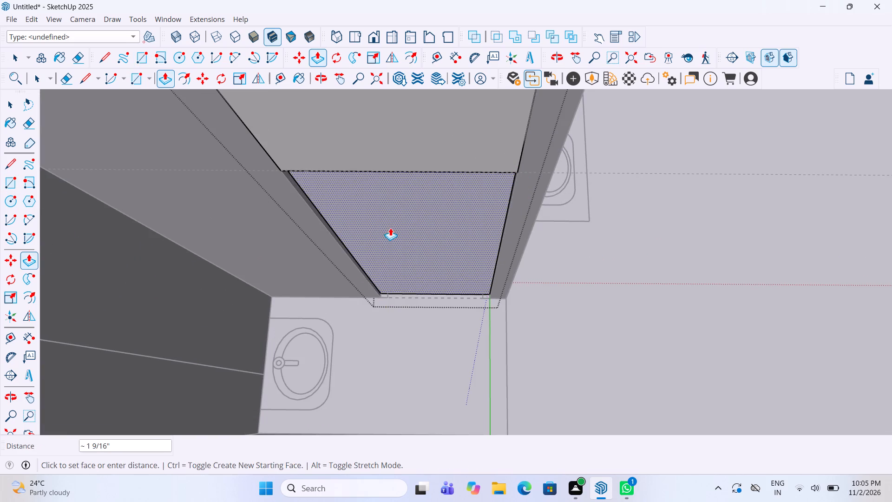
{"action": "left_click", "coordinate": [421, 194]}
{"action": "key", "text": "space"}
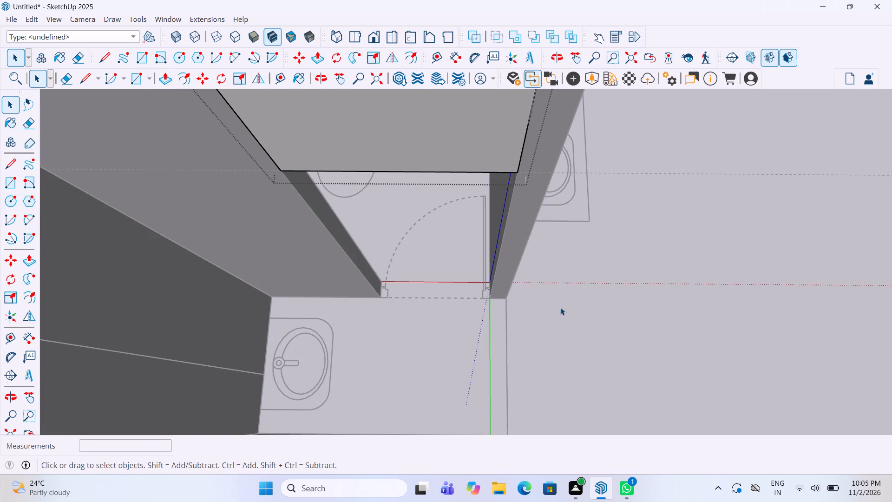
{"action": "left_click", "coordinate": [560, 307]}
Draw a 2' 6" by 4 1/2" rectangle on the floor across the open doorway at the opposite end of the toilet block.
{"action": "scroll", "coordinate": [479, 320], "scroll_direction": "down", "scroll_amount": 10}
{"action": "middle_click_drag", "start_coordinate": [243, 280], "coordinate": [385, 316]}
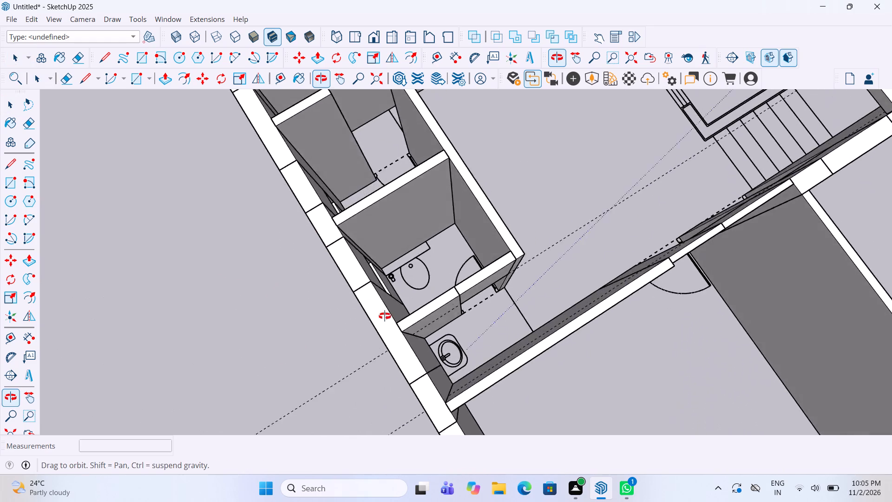
{"action": "middle_click_drag", "start_coordinate": [385, 316], "coordinate": [624, 275]}
{"action": "middle_click_drag", "start_coordinate": [182, 293], "coordinate": [282, 295]}
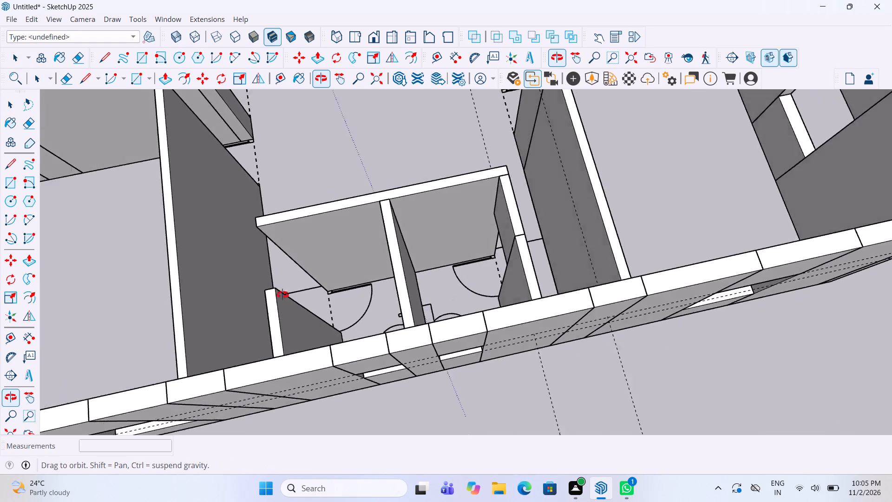
{"action": "middle_click_drag", "start_coordinate": [282, 295], "coordinate": [515, 246]}
{"action": "scroll", "coordinate": [506, 240], "scroll_direction": "down", "scroll_amount": 4}
{"action": "scroll", "coordinate": [497, 346], "scroll_direction": "up", "scroll_amount": 3}
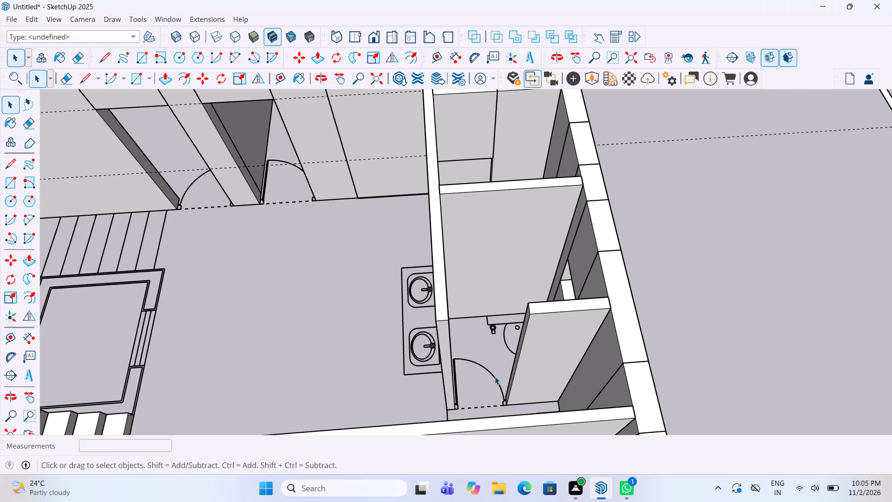
{"action": "middle_click_drag", "start_coordinate": [433, 238], "coordinate": [434, 308]}
{"action": "scroll", "coordinate": [431, 247], "scroll_direction": "down", "scroll_amount": 5}
{"action": "scroll", "coordinate": [449, 370], "scroll_direction": "up", "scroll_amount": 11}
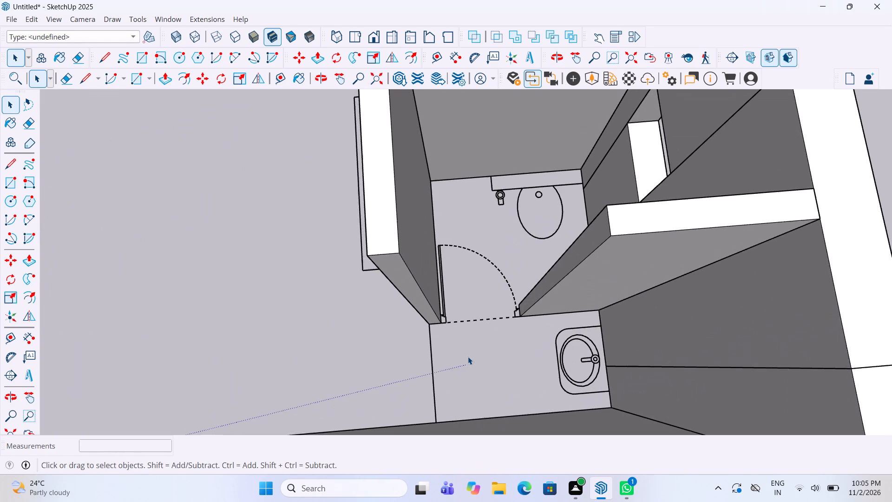
{"action": "left_click", "coordinate": [8, 195]}
{"action": "left_click", "coordinate": [15, 183]}
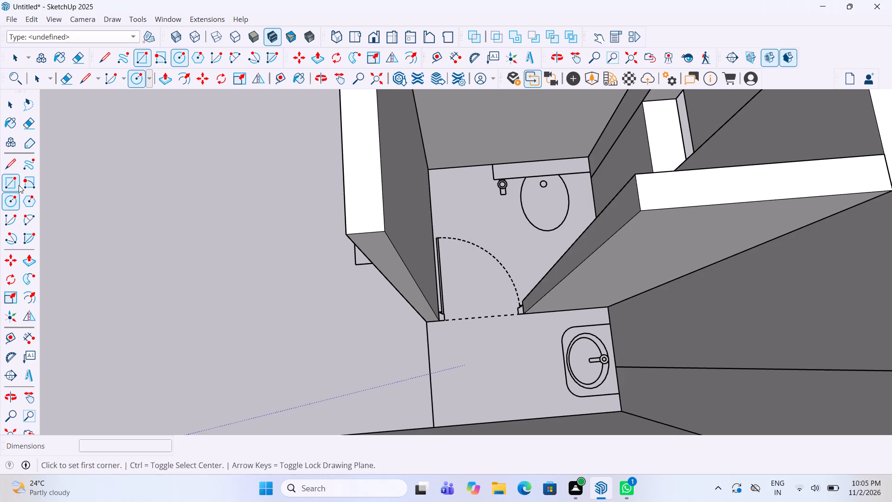
{"action": "scroll", "coordinate": [454, 316], "scroll_direction": "up", "scroll_amount": 5}
{"action": "left_click", "coordinate": [433, 319]}
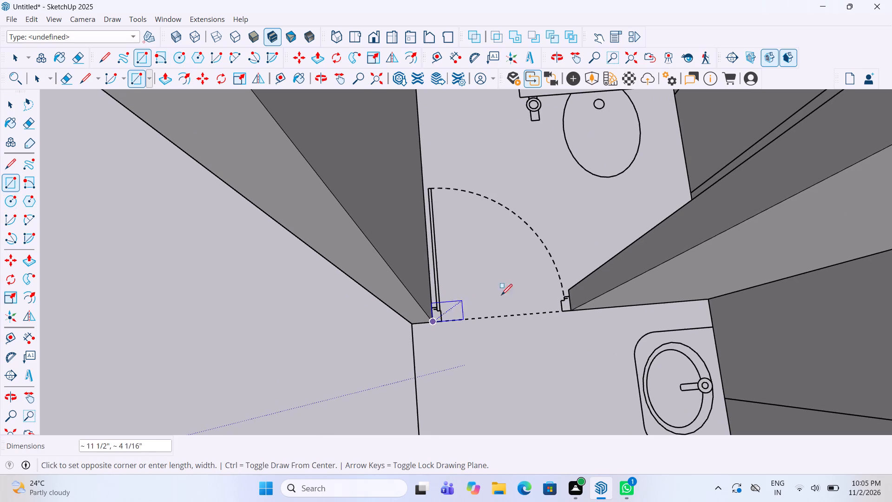
{"action": "left_click", "coordinate": [566, 289]}
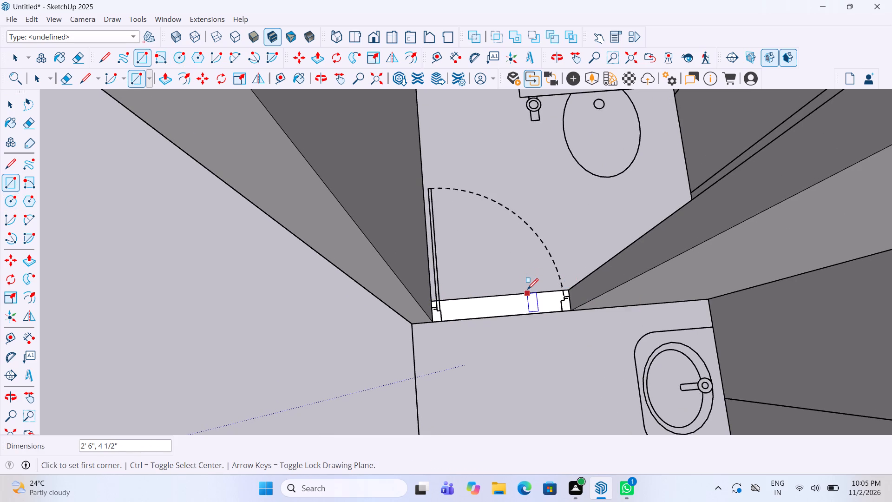
Make the rectangle across the second toilet doorway into a group.
{"action": "key", "text": "space"}
{"action": "left_click", "coordinate": [516, 302]}
{"action": "right_click", "coordinate": [516, 302]}
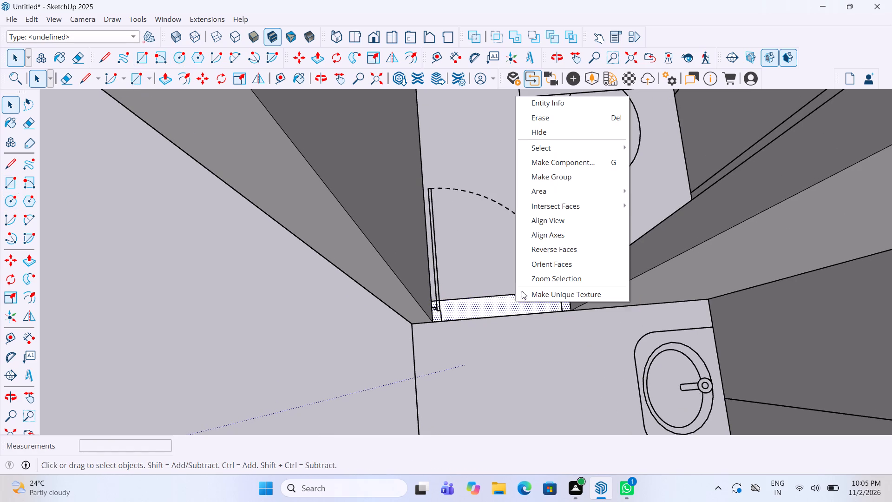
{"action": "left_click", "coordinate": [564, 173]}
Extrude the second toilet doorway's grouped base up to the top of the adjoining wall.
{"action": "double_click", "coordinate": [511, 304]}
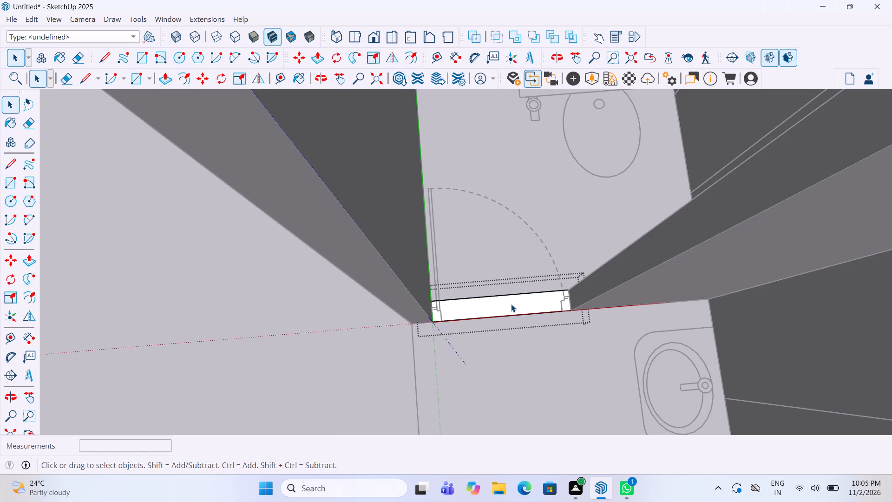
{"action": "key", "text": "p"}
{"action": "left_click", "coordinate": [510, 304]}
{"action": "scroll", "coordinate": [509, 299], "scroll_direction": "down", "scroll_amount": 14}
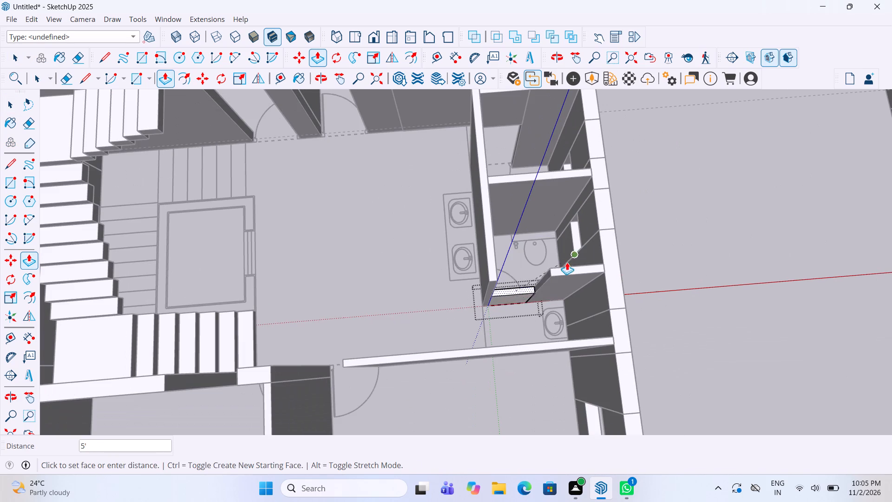
{"action": "left_click", "coordinate": [566, 267]}
{"action": "key", "text": "space"}
{"action": "left_click", "coordinate": [638, 253]}
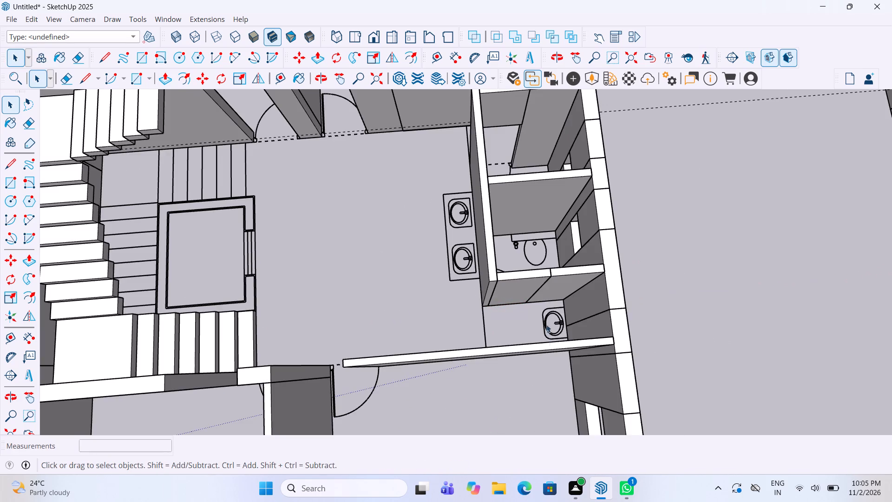
Place a horizontal guide 7' above the bottom edge of the second toilet doorway panel.
{"action": "middle_click_drag", "start_coordinate": [546, 321], "coordinate": [531, 270]}
{"action": "scroll", "coordinate": [538, 270], "scroll_direction": "up", "scroll_amount": 8}
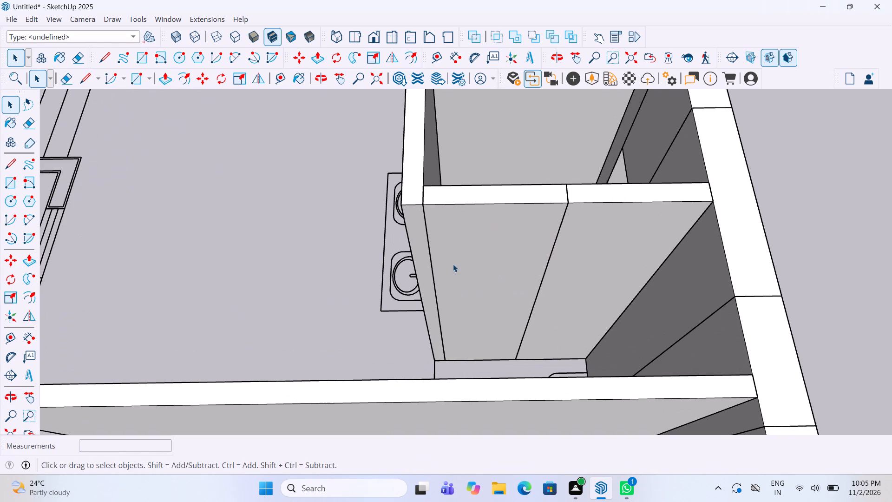
{"action": "left_click", "coordinate": [9, 337]}
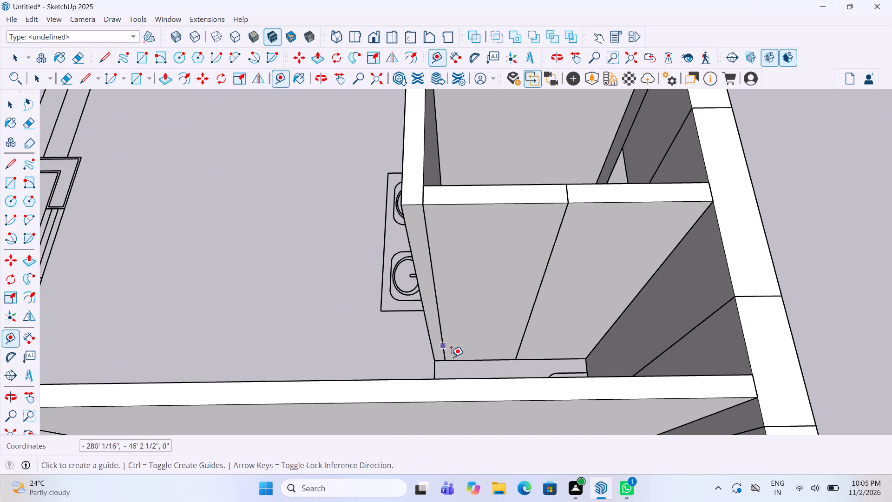
{"action": "left_click", "coordinate": [461, 360]}
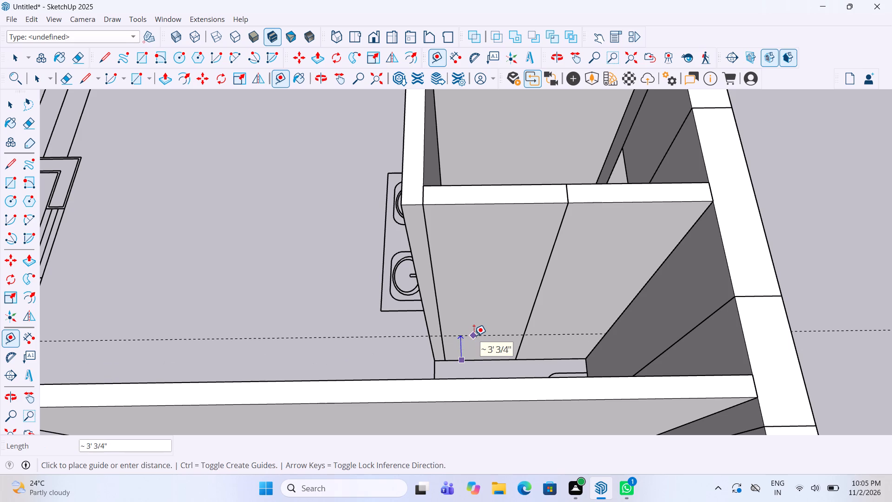
{"action": "type", "text": "7'"}
{"action": "key", "text": "Return"}
{"action": "key", "text": "space"}
Cut a 2' 6" wide by 7' high door opening through the second toilet doorway's 4 1/2" thick panel, up to the guide.
{"action": "double_click", "coordinate": [474, 336]}
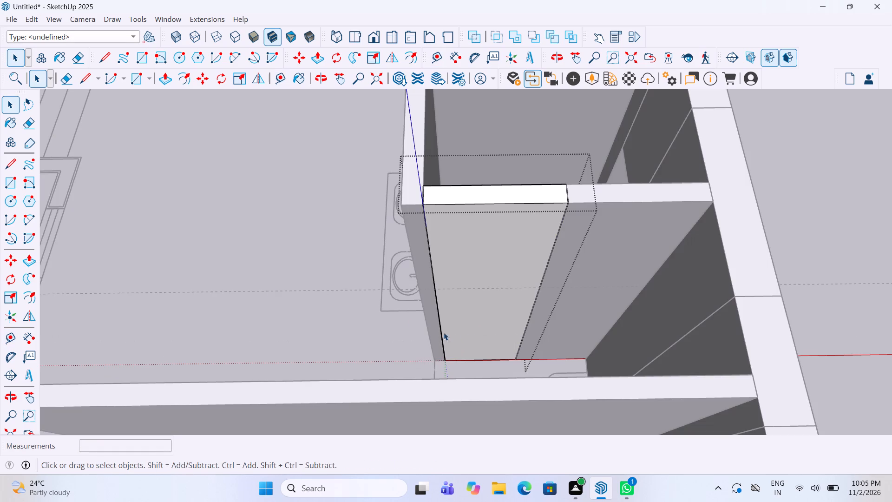
{"action": "left_click", "coordinate": [8, 187]}
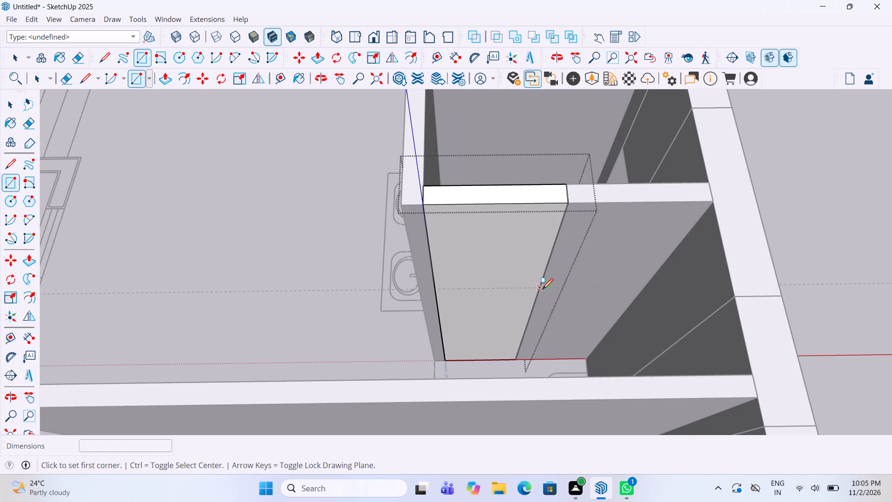
{"action": "left_click", "coordinate": [542, 291]}
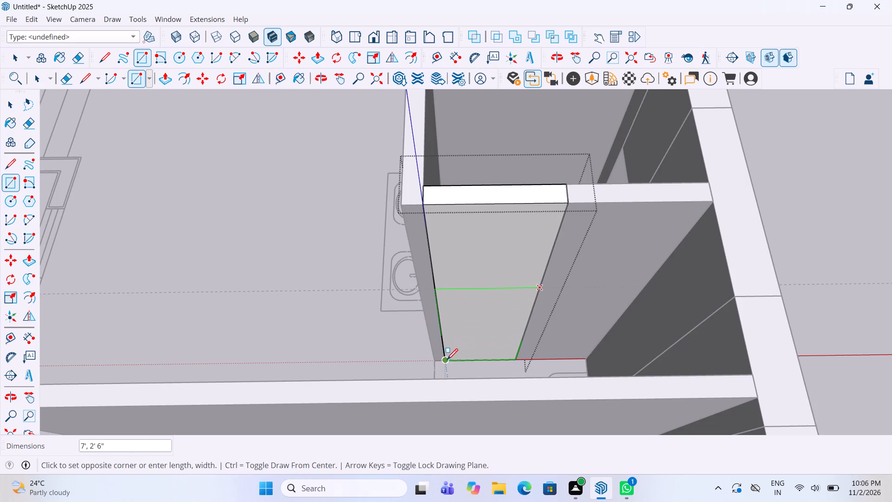
{"action": "left_click", "coordinate": [447, 361]}
{"action": "key", "text": "p"}
{"action": "left_click", "coordinate": [486, 337]}
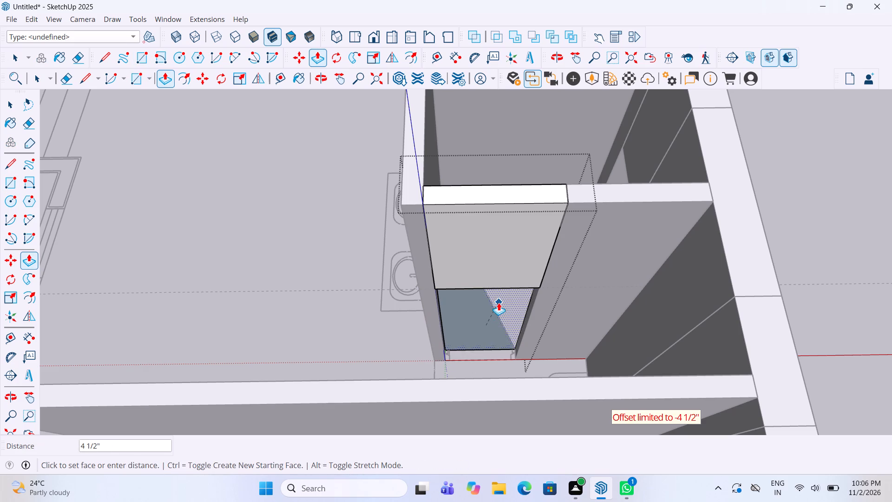
{"action": "left_click", "coordinate": [498, 303]}
{"action": "key", "text": "space"}
{"action": "left_click", "coordinate": [332, 294]}
Draw a rectangle the depth of the wall on the floor across the adjacent-pair doorway farther from the staircase.
{"action": "scroll", "coordinate": [332, 294], "scroll_direction": "down", "scroll_amount": 4}
{"action": "middle_click_drag", "start_coordinate": [332, 294], "coordinate": [428, 356]}
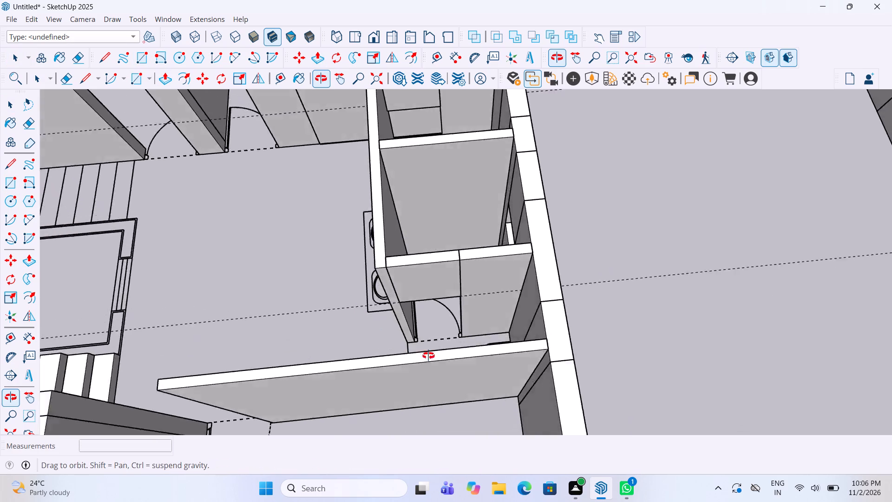
{"action": "middle_click_drag", "start_coordinate": [428, 356], "coordinate": [553, 345]}
{"action": "scroll", "coordinate": [505, 291], "scroll_direction": "down", "scroll_amount": 7}
{"action": "scroll", "coordinate": [441, 220], "scroll_direction": "down", "scroll_amount": 4}
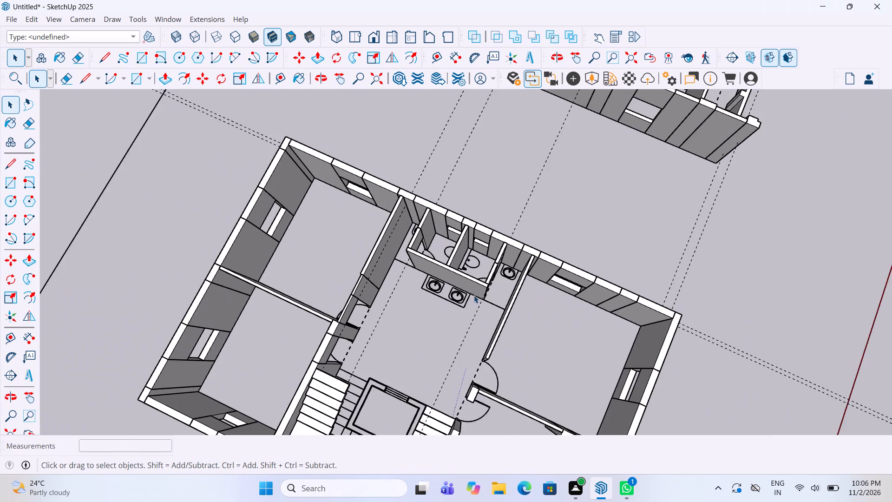
{"action": "middle_click_drag", "start_coordinate": [321, 355], "coordinate": [758, 318]}
{"action": "scroll", "coordinate": [628, 247], "scroll_direction": "up", "scroll_amount": 6}
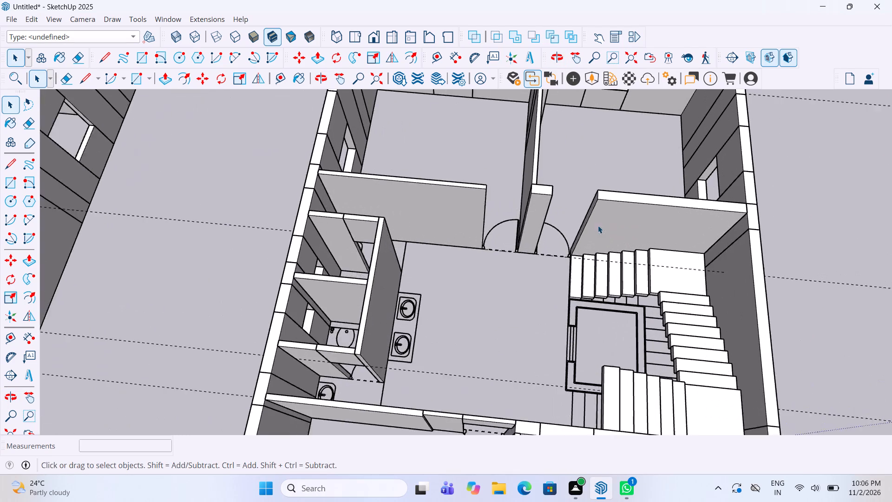
{"action": "scroll", "coordinate": [598, 225], "scroll_direction": "up", "scroll_amount": 3}
{"action": "left_click", "coordinate": [12, 185]}
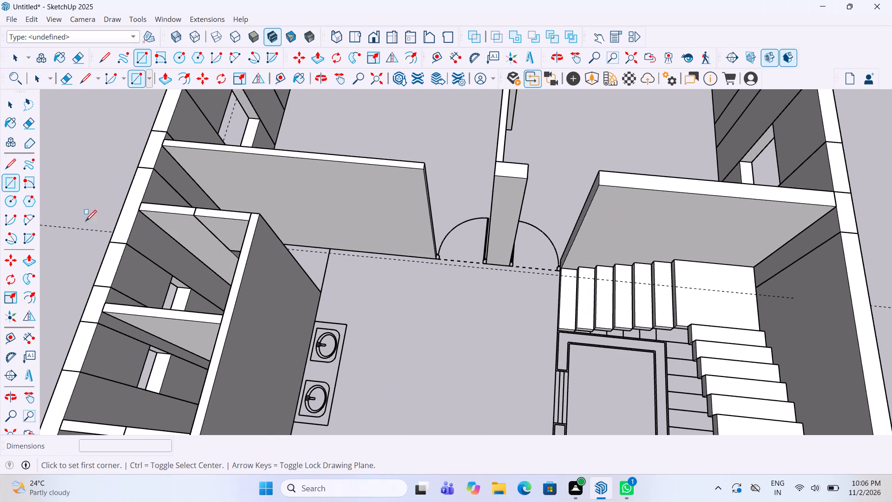
{"action": "scroll", "coordinate": [542, 235], "scroll_direction": "up", "scroll_amount": 3}
{"action": "scroll", "coordinate": [459, 241], "scroll_direction": "up", "scroll_amount": 8}
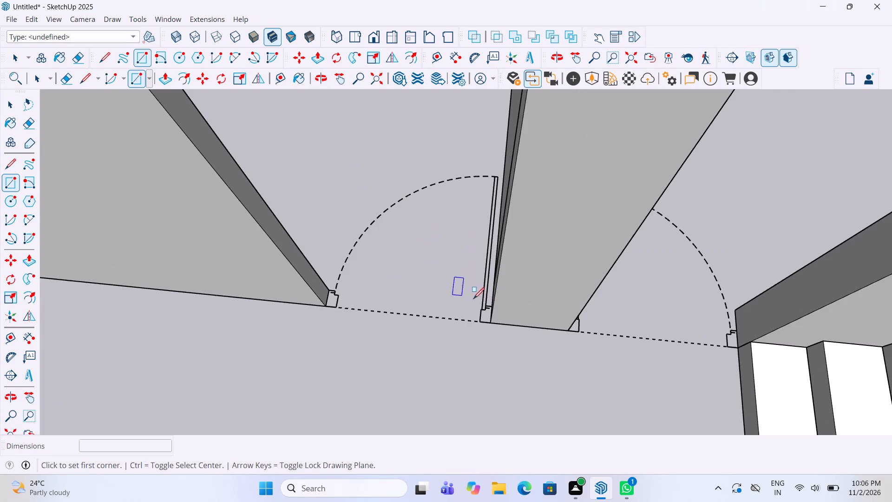
{"action": "left_click", "coordinate": [493, 322]}
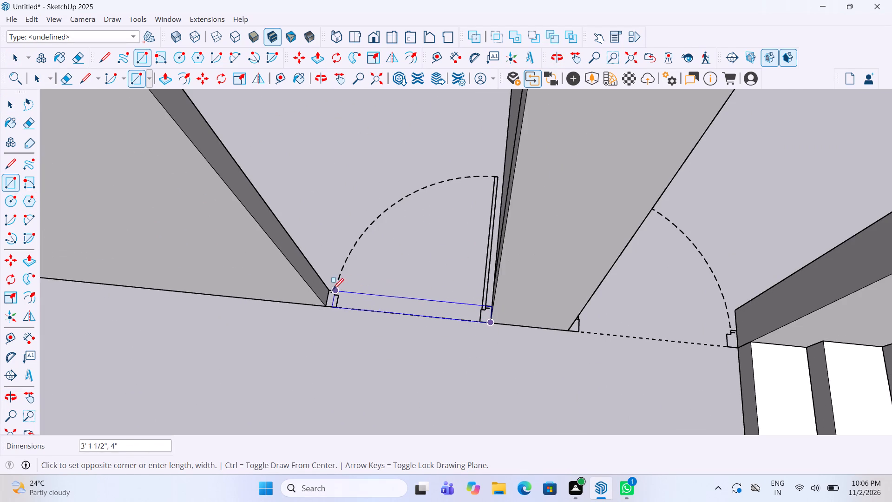
{"action": "left_click", "coordinate": [328, 289]}
Make the rectangle across the doorway farther from the staircase into a group.
{"action": "key", "text": "space"}
{"action": "left_click", "coordinate": [377, 304]}
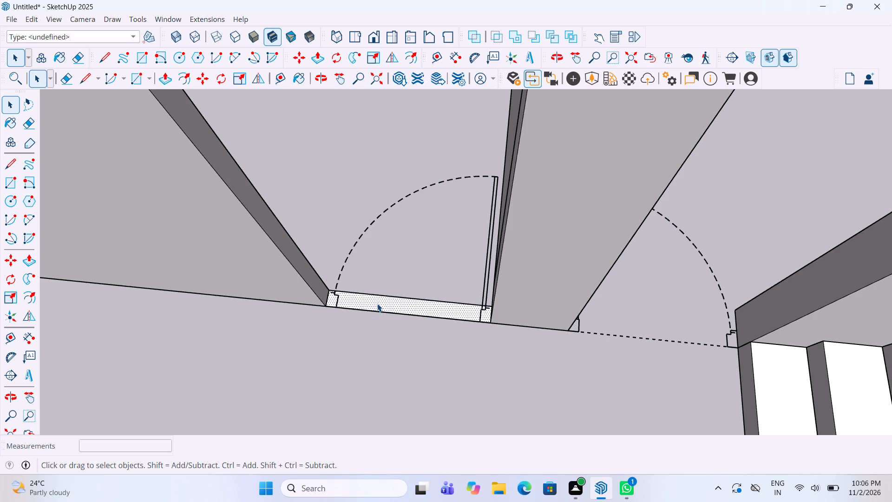
{"action": "right_click", "coordinate": [377, 304]}
{"action": "left_click", "coordinate": [443, 180]}
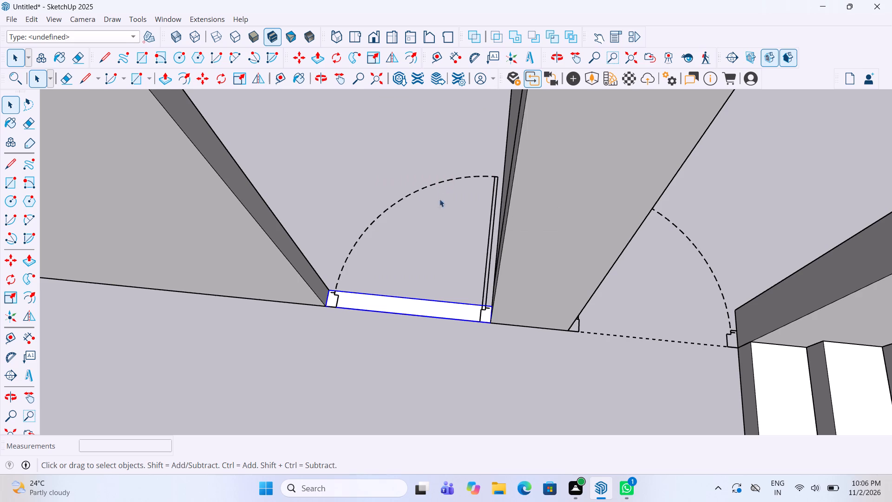
Push/Pull the grouped rectangle across the doorway farther from the staircase up 11' to the wall top.
{"action": "double_click", "coordinate": [433, 306]}
{"action": "key", "text": "p"}
{"action": "left_click", "coordinate": [431, 310]}
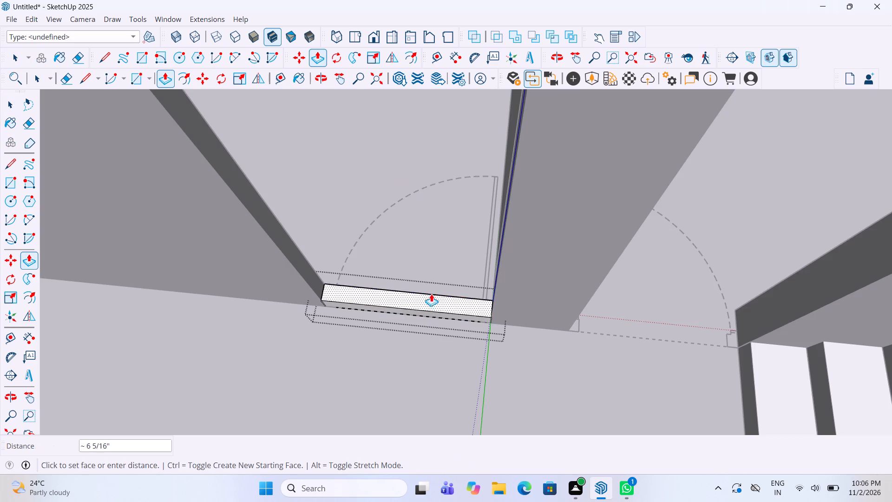
{"action": "scroll", "coordinate": [431, 291], "scroll_direction": "down", "scroll_amount": 10}
{"action": "left_click", "coordinate": [487, 158]}
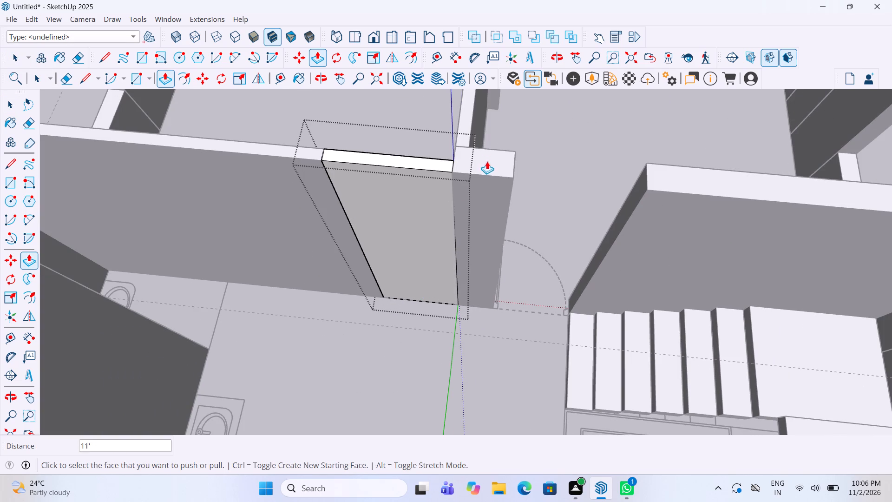
{"action": "key", "text": "space"}
{"action": "left_click", "coordinate": [430, 363]}
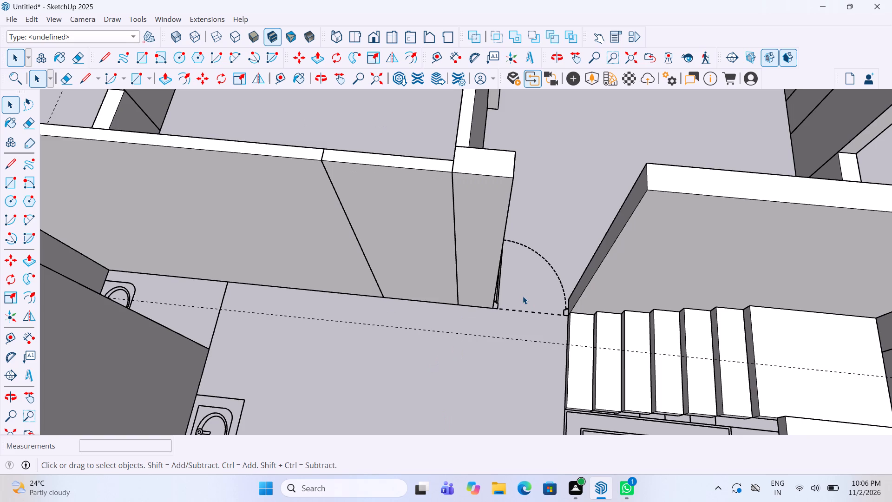
Draw a rectangle about 3' 2 7/8" by 9" on the floor across the doorway beside the staircase.
{"action": "left_click", "coordinate": [10, 184]}
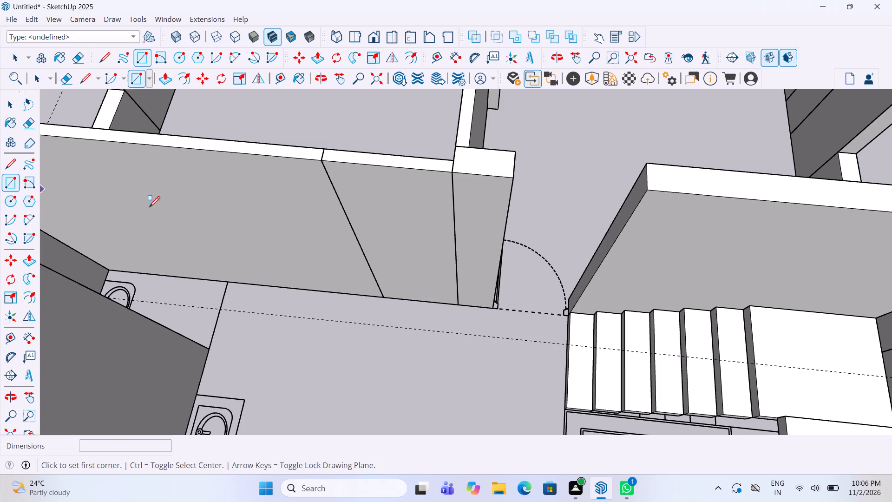
{"action": "scroll", "coordinate": [537, 297], "scroll_direction": "up", "scroll_amount": 4}
{"action": "scroll", "coordinate": [587, 298], "scroll_direction": "up", "scroll_amount": 6}
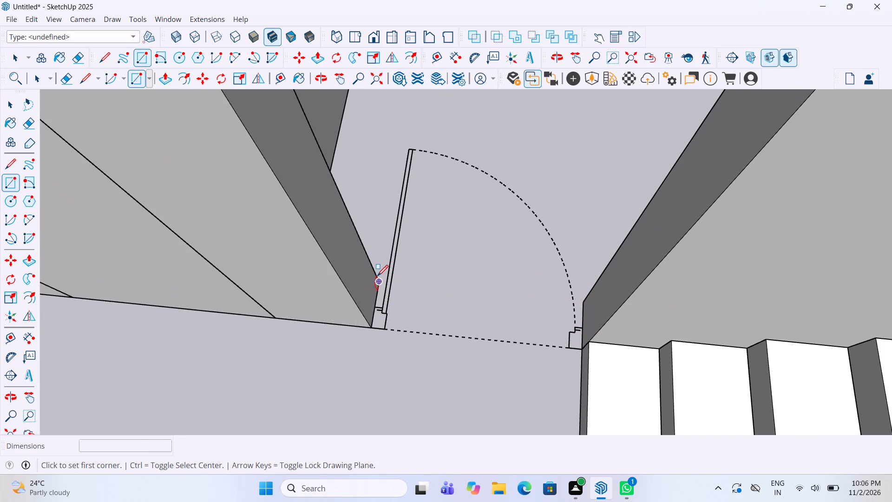
{"action": "left_click", "coordinate": [377, 277]}
{"action": "left_click", "coordinate": [581, 351]}
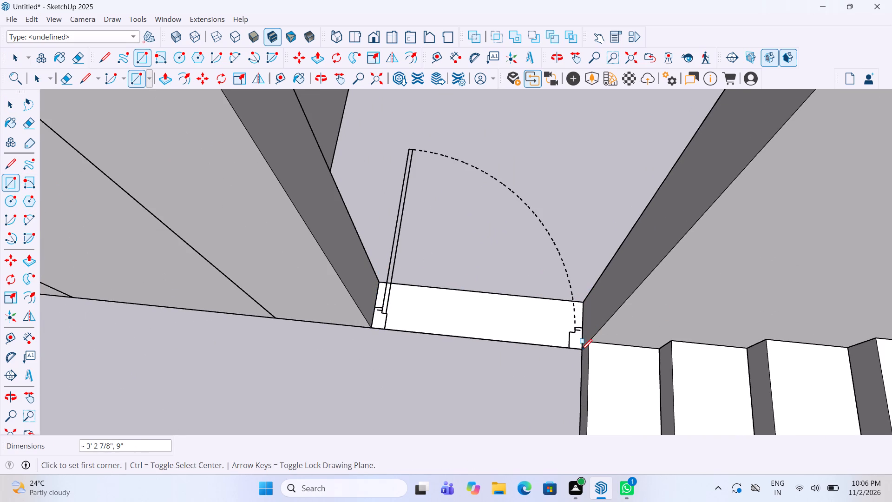
Make the rectangle across the doorway beside the staircase into a group.
{"action": "key", "text": "space"}
{"action": "left_click", "coordinate": [493, 324]}
{"action": "right_click", "coordinate": [493, 324]}
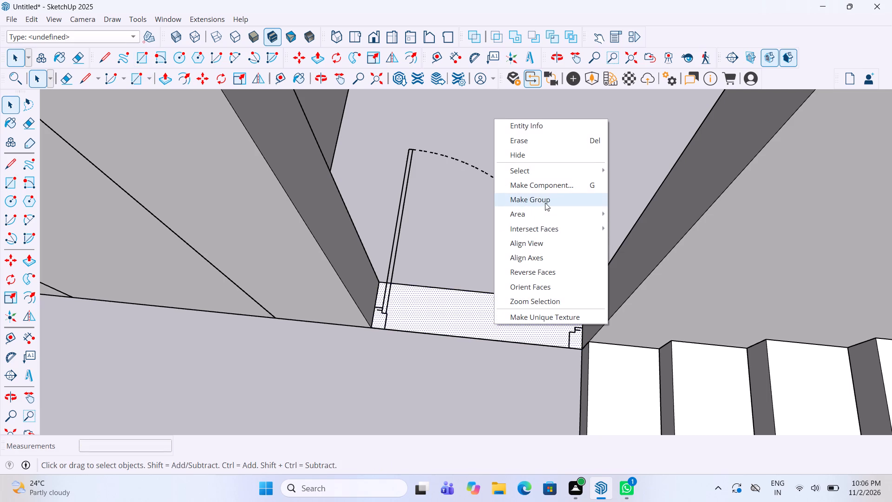
{"action": "left_click", "coordinate": [545, 203]}
Push/Pull the grouped rectangle beside the staircase up to the wall top, repeating the 11' extrusion.
{"action": "double_click", "coordinate": [503, 310]}
{"action": "key", "text": "p"}
{"action": "triple_click", "coordinate": [500, 317]}
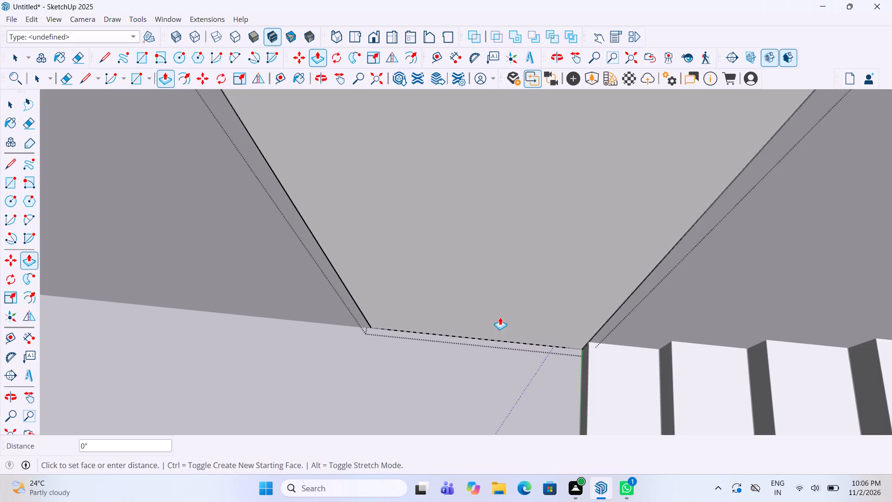
{"action": "key", "text": "space"}
{"action": "scroll", "coordinate": [498, 316], "scroll_direction": "down", "scroll_amount": 5}
{"action": "left_click", "coordinate": [448, 355]}
{"action": "scroll", "coordinate": [584, 319], "scroll_direction": "down", "scroll_amount": 11}
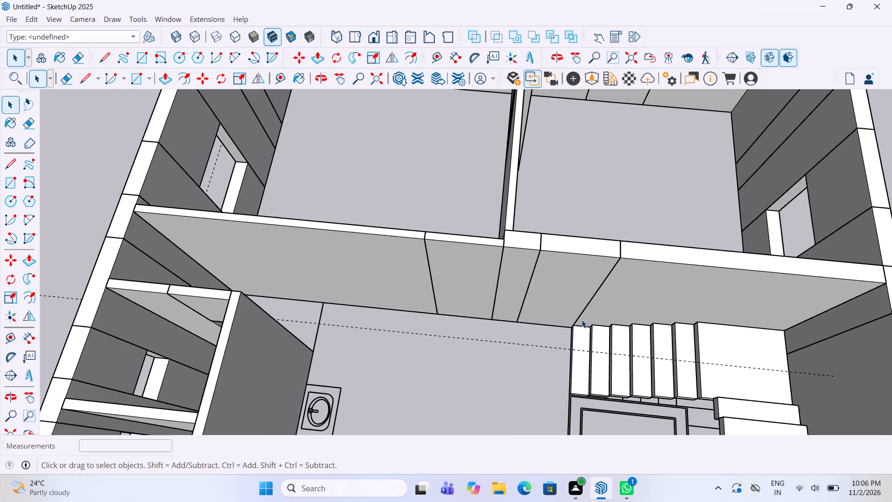
Place a horizontal guide 8' above the bottom edge of the doorway panel farther from the staircase.
{"action": "middle_click_drag", "start_coordinate": [568, 287], "coordinate": [571, 253]}
{"action": "scroll", "coordinate": [524, 250], "scroll_direction": "up", "scroll_amount": 2}
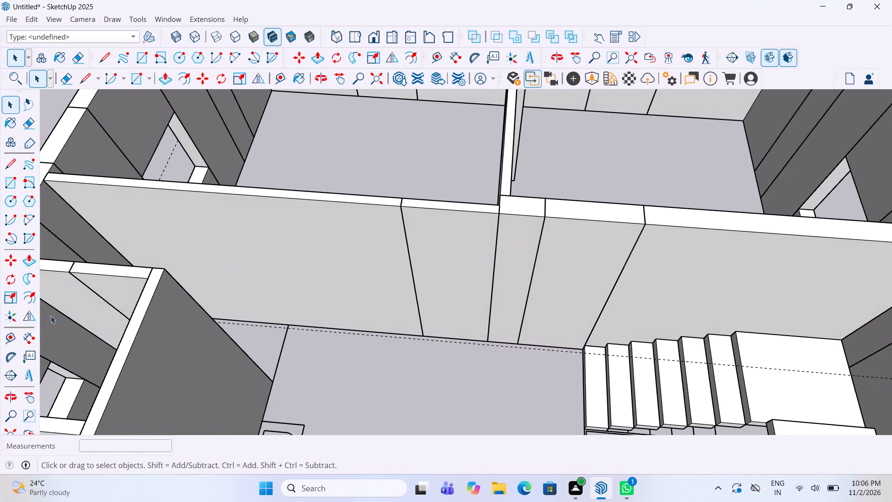
{"action": "left_click", "coordinate": [11, 336]}
{"action": "left_click", "coordinate": [449, 335]}
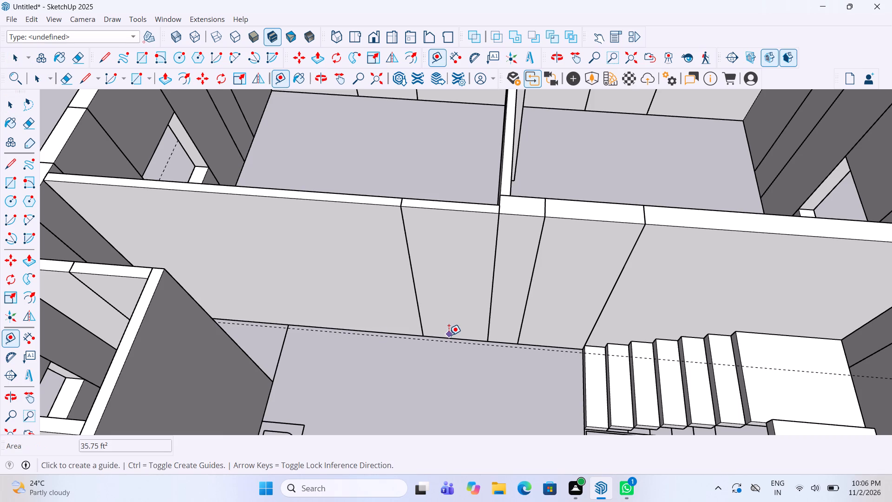
{"action": "left_click", "coordinate": [13, 337]}
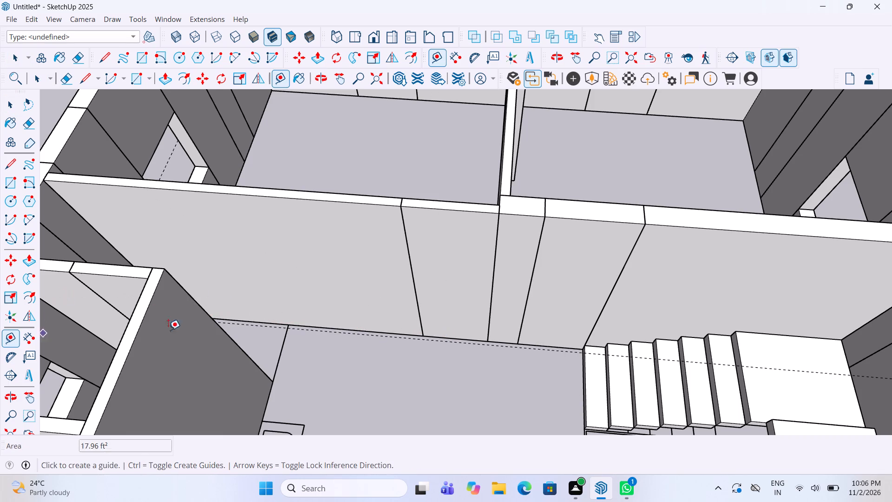
{"action": "left_click", "coordinate": [439, 337]}
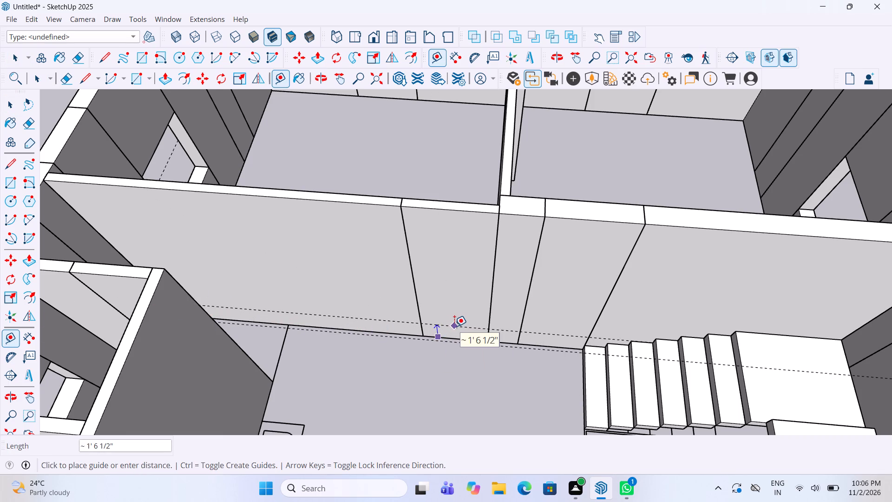
{"action": "type", "text": "8'"}
{"action": "key", "text": "Return"}
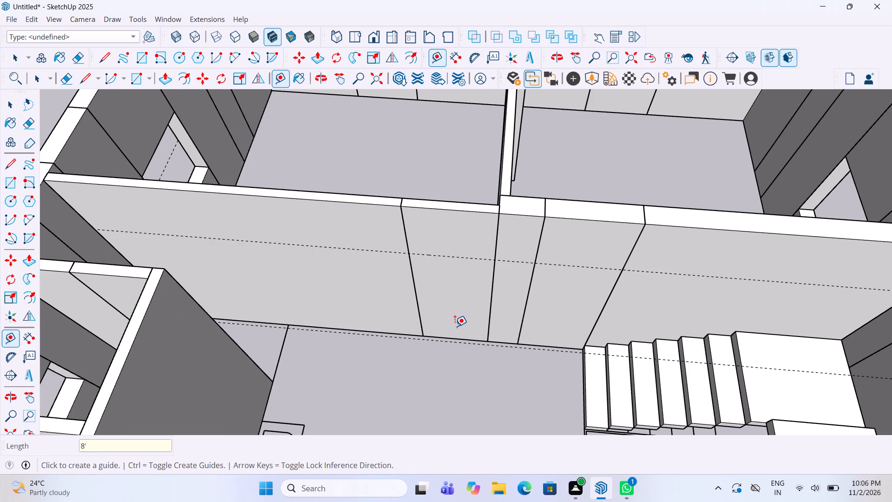
Cut a 3' 3" wide by 8' high door opening through the 4" thick panel farther from the staircase, up to the guide.
{"action": "key", "text": "space"}
{"action": "double_click", "coordinate": [483, 298]}
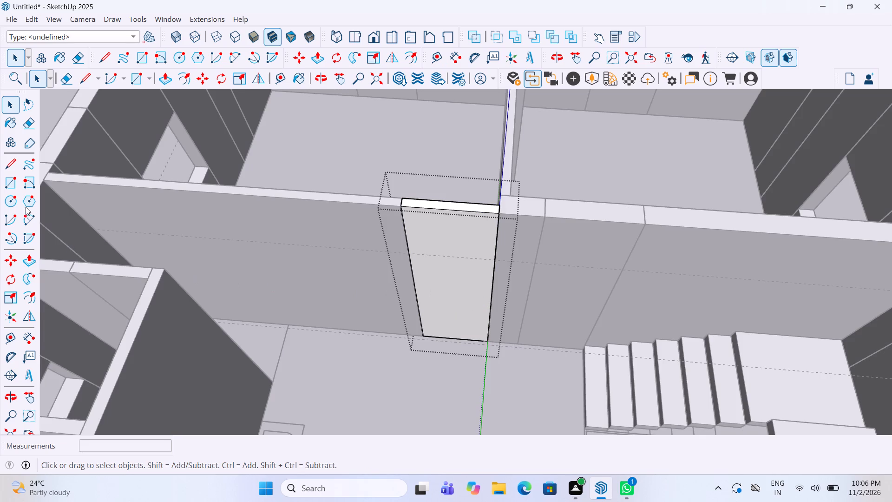
{"action": "left_click", "coordinate": [13, 180]}
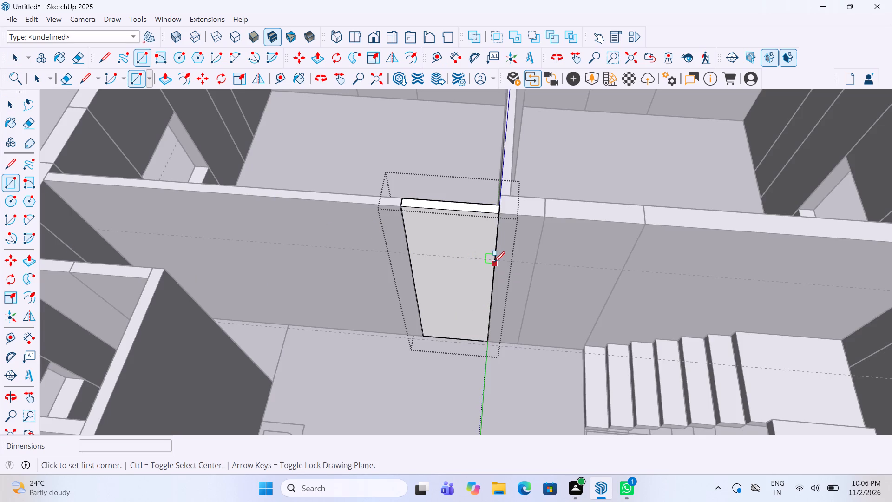
{"action": "left_click", "coordinate": [496, 262]}
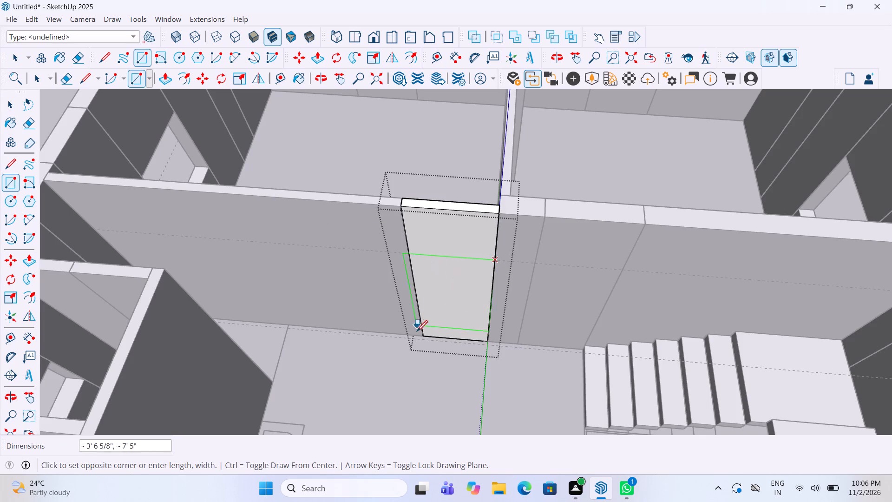
{"action": "scroll", "coordinate": [423, 338], "scroll_direction": "up", "scroll_amount": 4}
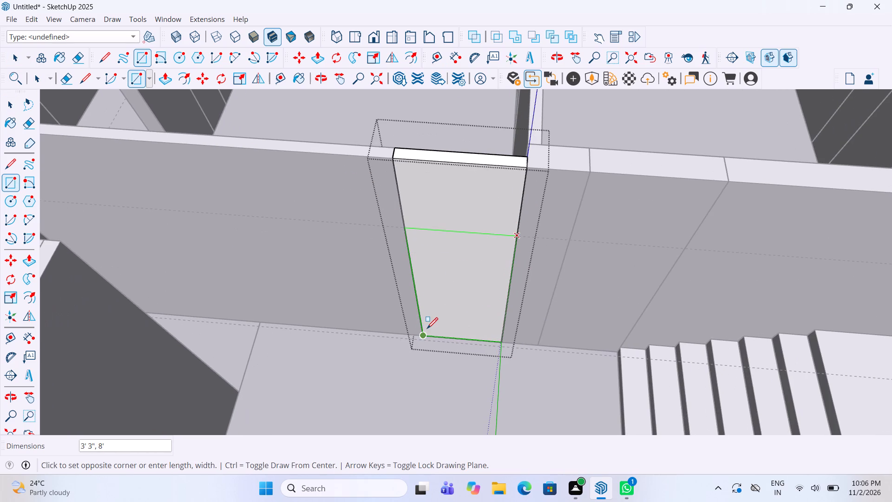
{"action": "left_click", "coordinate": [425, 335]}
{"action": "key", "text": "p"}
{"action": "left_click", "coordinate": [468, 319]}
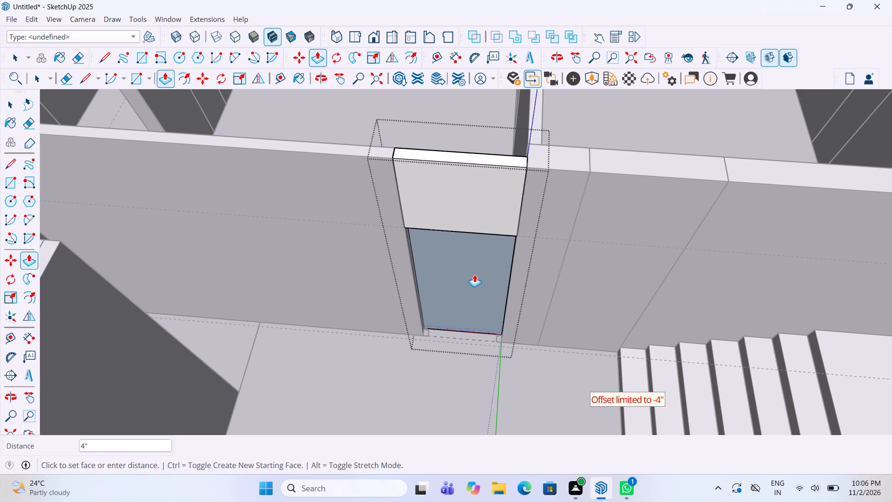
{"action": "left_click", "coordinate": [475, 268]}
{"action": "key", "text": "space"}
{"action": "scroll", "coordinate": [392, 338], "scroll_direction": "down", "scroll_amount": 5}
{"action": "left_click", "coordinate": [400, 358]}
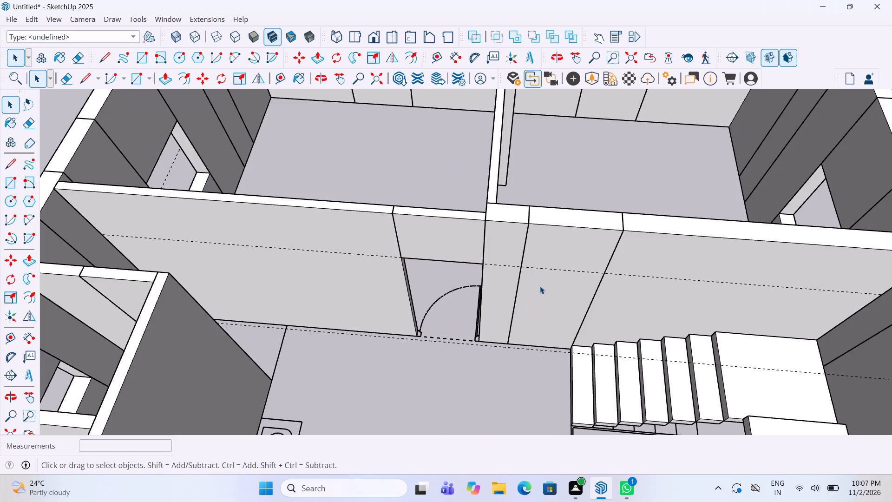
Cut a door opening about 3' 2 7/8" wide by 8' high through the 9" thick panel beside the staircase, up to the guide.
{"action": "triple_click", "coordinate": [540, 286]}
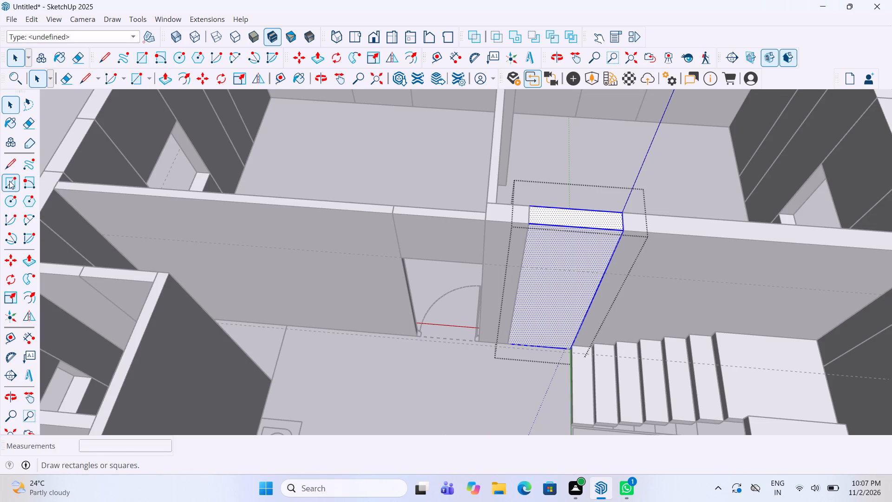
{"action": "left_click", "coordinate": [9, 181]}
{"action": "scroll", "coordinate": [661, 304], "scroll_direction": "up", "scroll_amount": 5}
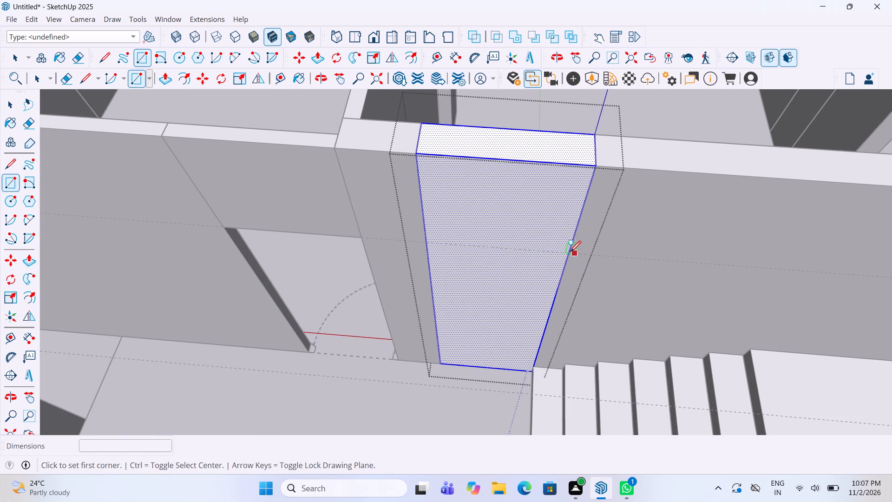
{"action": "left_click", "coordinate": [570, 252]}
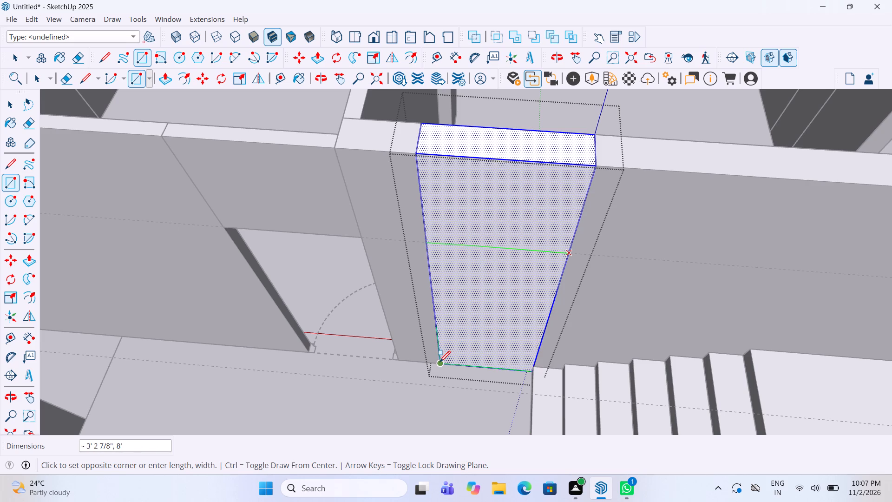
{"action": "left_click", "coordinate": [439, 363]}
{"action": "key", "text": "p"}
{"action": "left_click", "coordinate": [483, 338]}
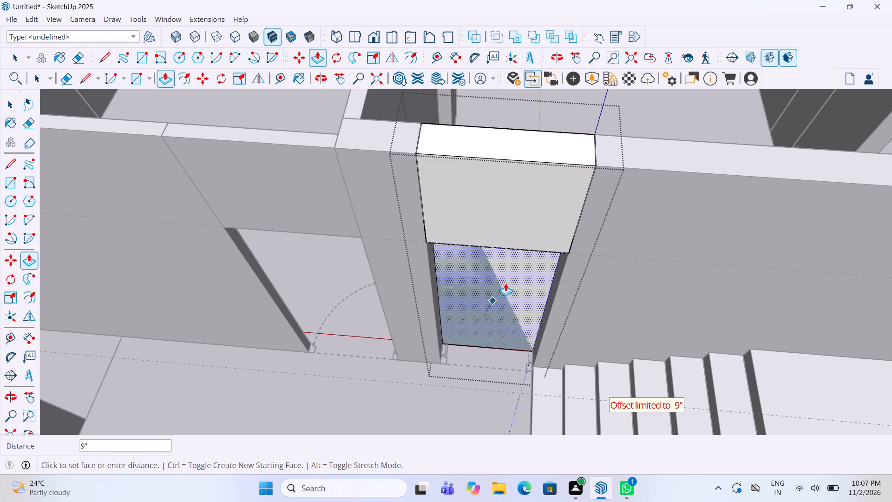
{"action": "left_click", "coordinate": [507, 281]}
{"action": "key", "text": "space"}
{"action": "left_click", "coordinate": [473, 378]}
{"action": "scroll", "coordinate": [473, 377], "scroll_direction": "down", "scroll_amount": 4}
Review the walled floor from several sides, along with the neighbouring floor plans that still have only columns.
{"action": "middle_click_drag", "start_coordinate": [491, 276], "coordinate": [504, 325]}
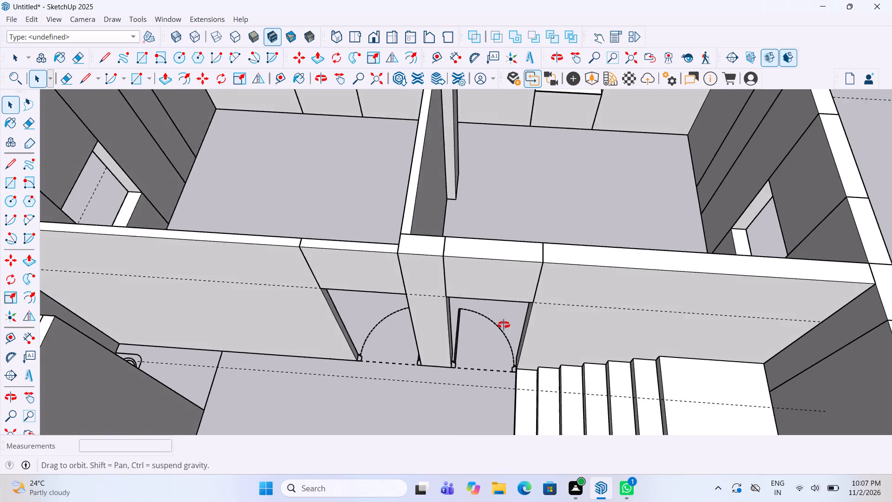
{"action": "middle_click_drag", "start_coordinate": [504, 325], "coordinate": [516, 390]}
{"action": "scroll", "coordinate": [472, 311], "scroll_direction": "down", "scroll_amount": 14}
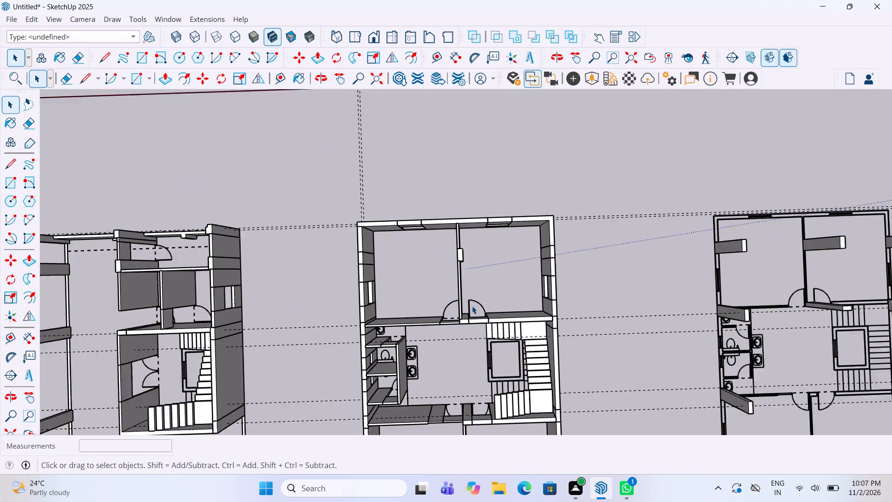
{"action": "scroll", "coordinate": [472, 306], "scroll_direction": "down", "scroll_amount": 1}
{"action": "middle_click_drag", "start_coordinate": [532, 391], "coordinate": [762, 322]}
{"action": "scroll", "coordinate": [613, 326], "scroll_direction": "up", "scroll_amount": 3}
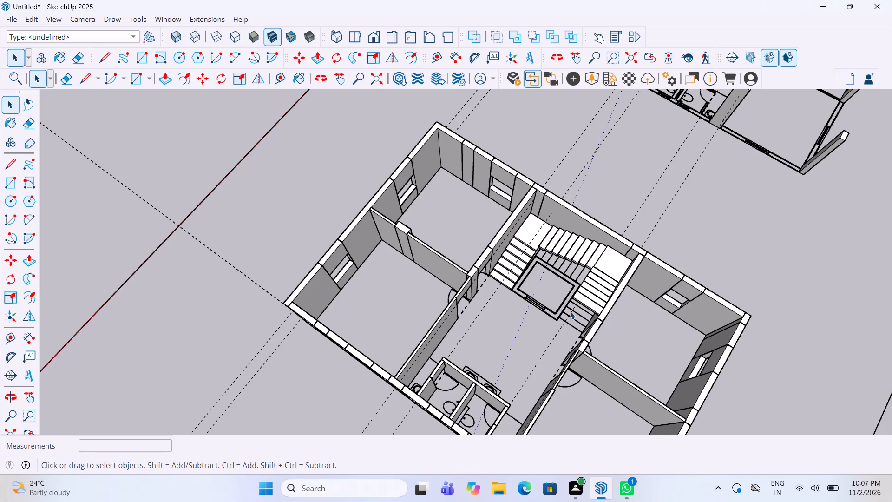
{"action": "scroll", "coordinate": [570, 311], "scroll_direction": "down", "scroll_amount": 8}
{"action": "middle_click_drag", "start_coordinate": [506, 347], "coordinate": [602, 236]}
{"action": "scroll", "coordinate": [520, 343], "scroll_direction": "down", "scroll_amount": 5}
{"action": "middle_click_drag", "start_coordinate": [607, 339], "coordinate": [434, 310]}
{"action": "middle_click_drag", "start_coordinate": [409, 310], "coordinate": [363, 316]}
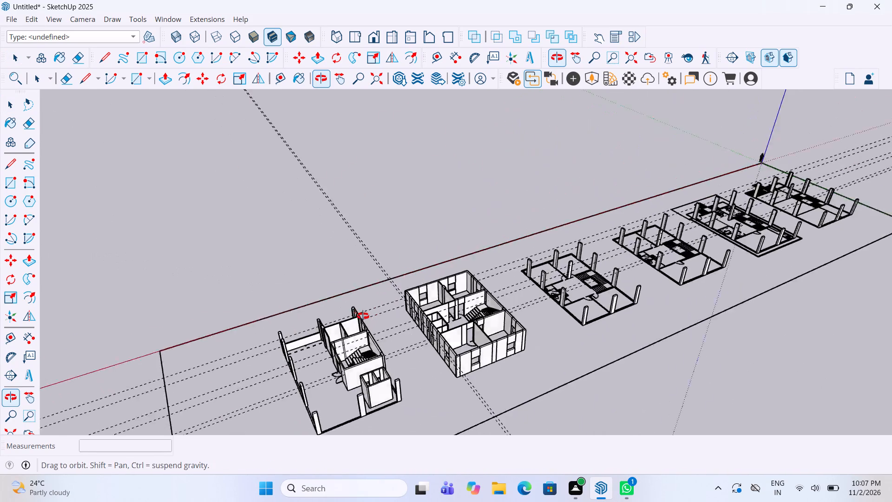
{"action": "middle_click_drag", "start_coordinate": [363, 316], "coordinate": [754, 341]}
{"action": "middle_click_drag", "start_coordinate": [291, 303], "coordinate": [502, 338]}
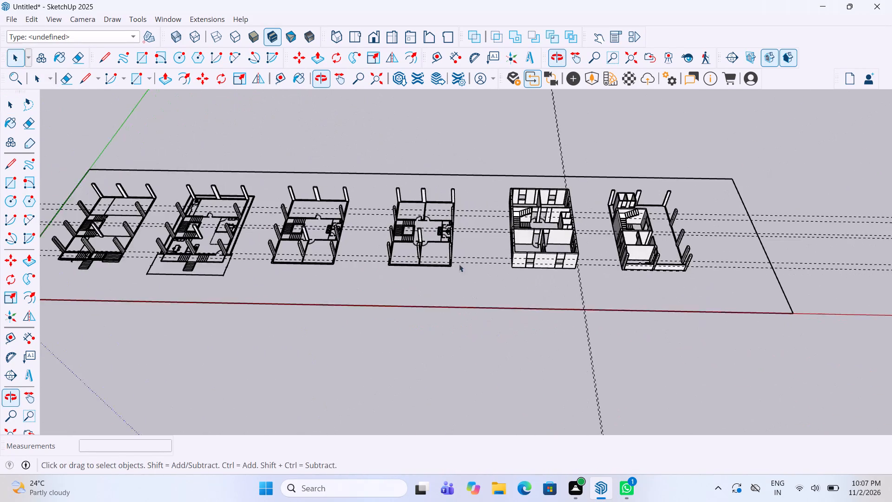
Check the height of the front corner column on the staircase side of the column-only plan adjacent to the walled floor.
{"action": "scroll", "coordinate": [461, 192], "scroll_direction": "up", "scroll_amount": 1}
{"action": "left_click", "coordinate": [503, 141]}
{"action": "scroll", "coordinate": [423, 218], "scroll_direction": "up", "scroll_amount": 4}
{"action": "scroll", "coordinate": [380, 278], "scroll_direction": "up", "scroll_amount": 6}
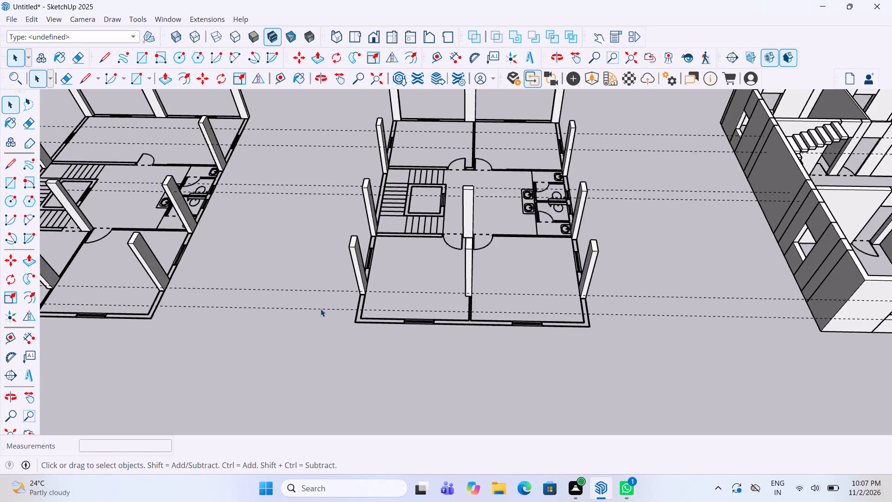
{"action": "scroll", "coordinate": [321, 309], "scroll_direction": "up", "scroll_amount": 6}
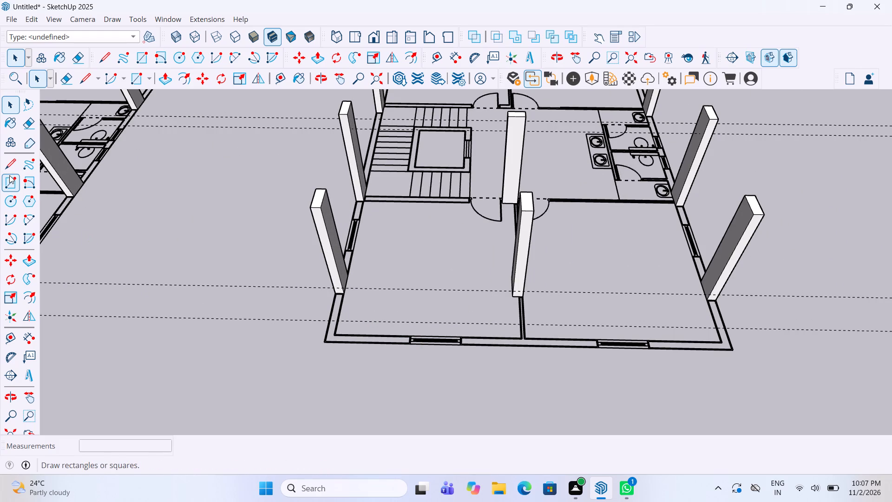
{"action": "scroll", "coordinate": [304, 206], "scroll_direction": "up", "scroll_amount": 2}
{"action": "middle_click_drag", "start_coordinate": [304, 206], "coordinate": [424, 173]}
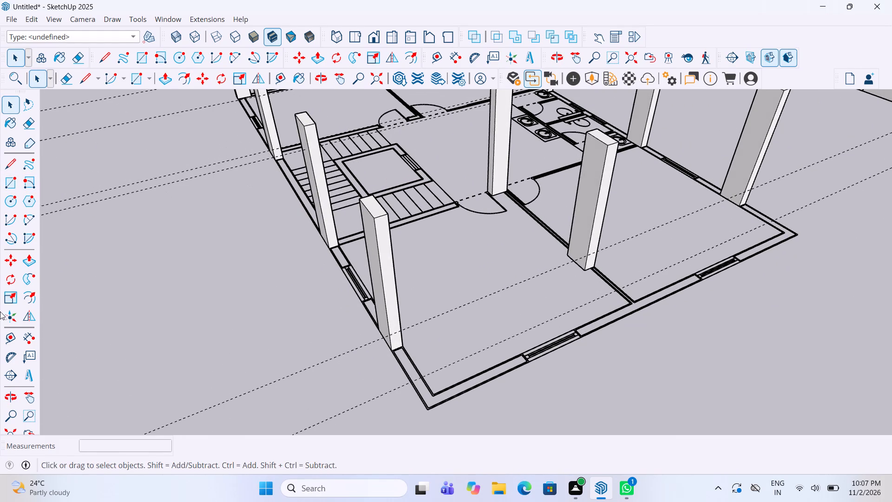
{"action": "left_click", "coordinate": [28, 339]}
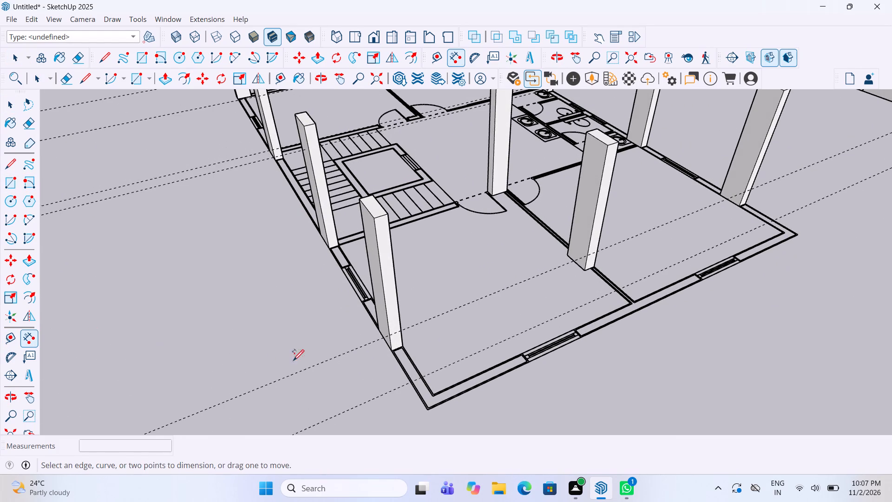
{"action": "left_click", "coordinate": [394, 355]}
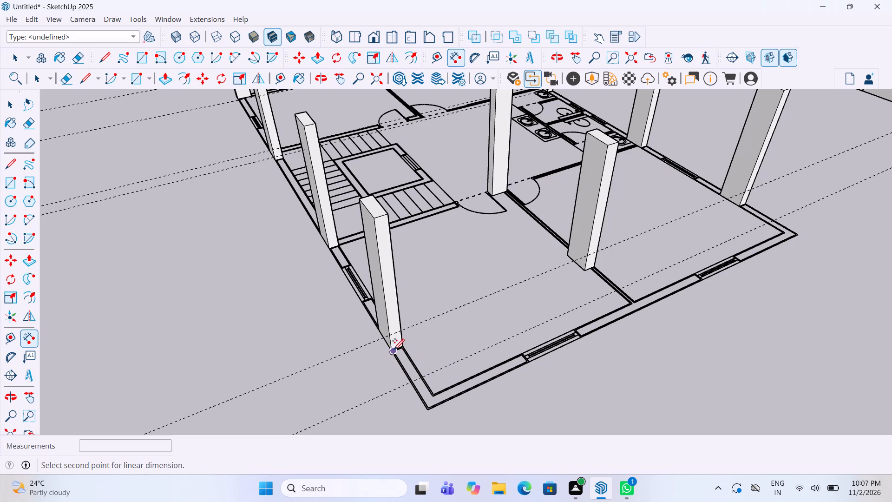
{"action": "key", "text": "space"}
Raise the top of the front corner column on the staircase side by 1'.
{"action": "double_click", "coordinate": [379, 224]}
{"action": "key", "text": "p"}
{"action": "left_click", "coordinate": [382, 207]}
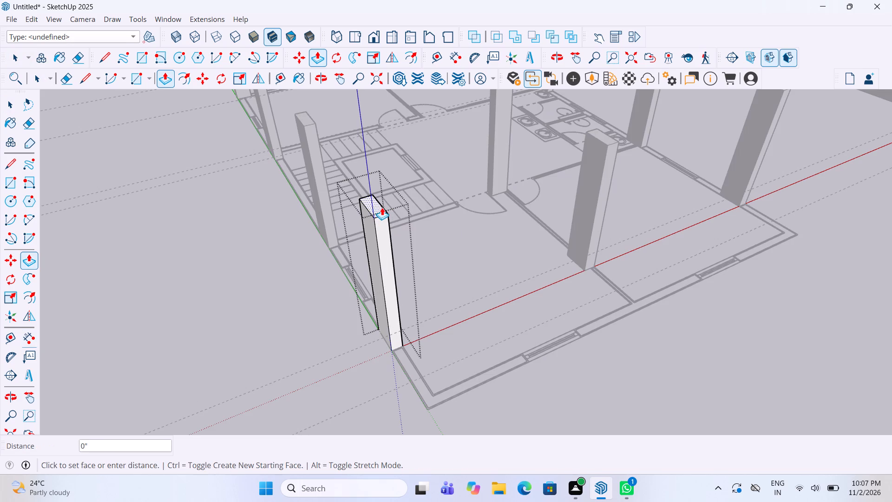
{"action": "type", "text": "1'"}
{"action": "key", "text": "Return"}
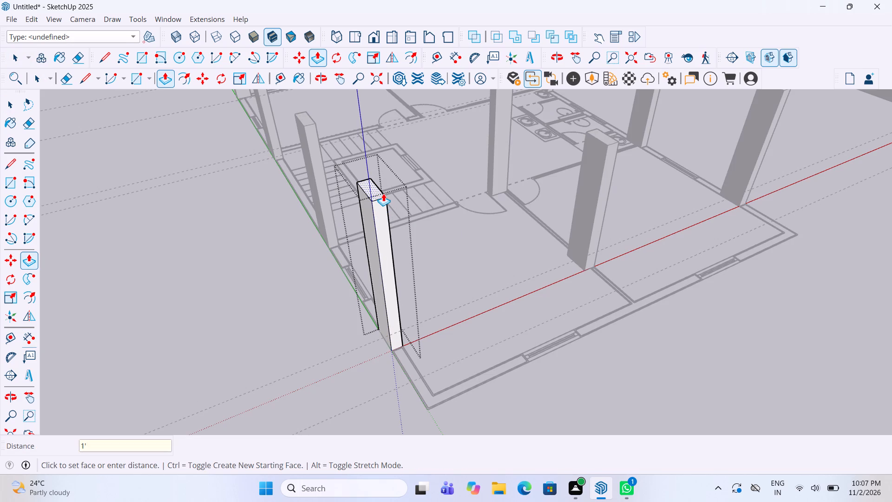
{"action": "key", "text": "space"}
{"action": "left_click", "coordinate": [314, 323]}
Raise the column between that front corner and the staircase by 1', level with the raised corner column.
{"action": "scroll", "coordinate": [315, 326], "scroll_direction": "down", "scroll_amount": 2}
{"action": "middle_click_drag", "start_coordinate": [432, 264], "coordinate": [501, 265]}
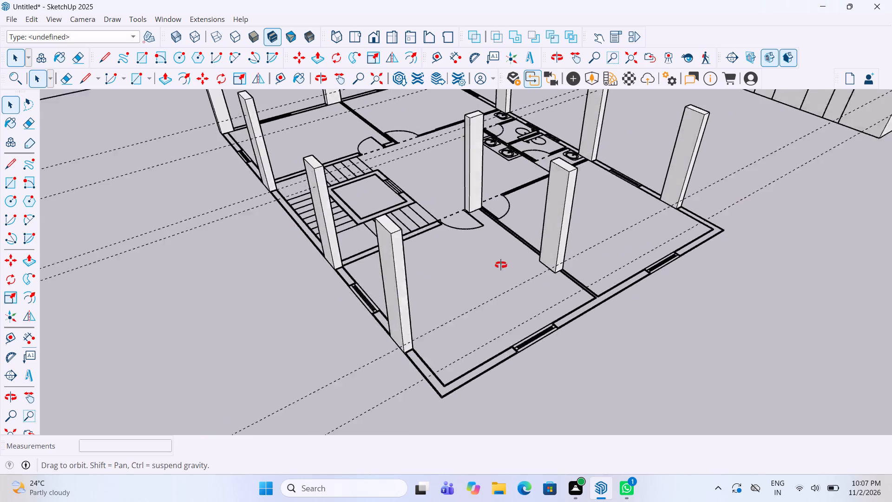
{"action": "middle_click_drag", "start_coordinate": [501, 265], "coordinate": [677, 257]}
{"action": "scroll", "coordinate": [556, 225], "scroll_direction": "up", "scroll_amount": 1}
{"action": "double_click", "coordinate": [461, 231]}
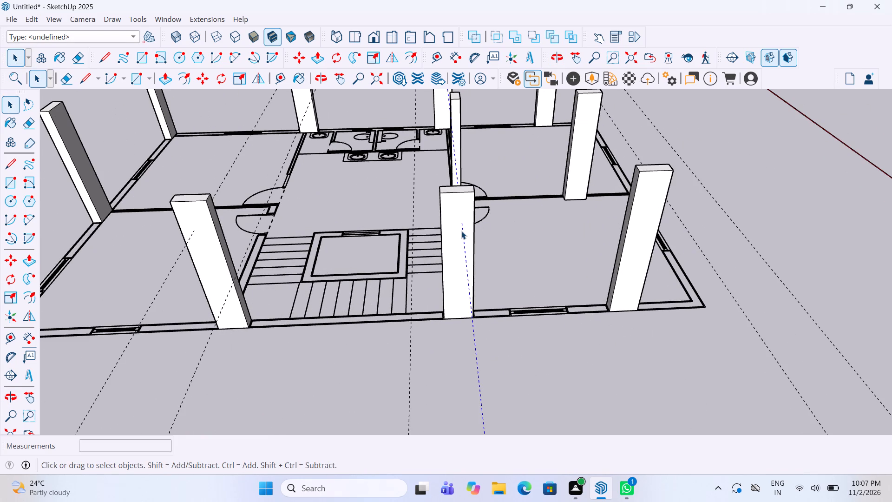
{"action": "middle_click_drag", "start_coordinate": [461, 204], "coordinate": [466, 272]}
{"action": "left_click", "coordinate": [459, 263]}
{"action": "left_click", "coordinate": [459, 278]}
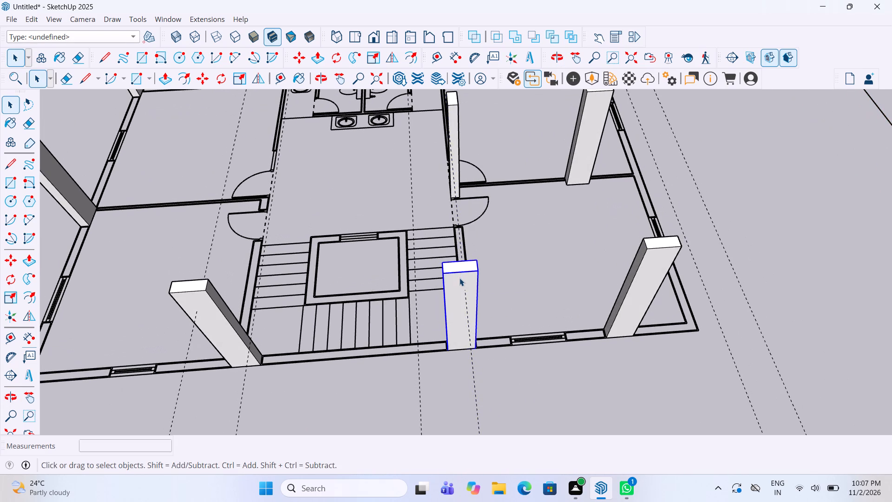
{"action": "key", "text": "p"}
{"action": "double_click", "coordinate": [461, 279]}
{"action": "key", "text": "space"}
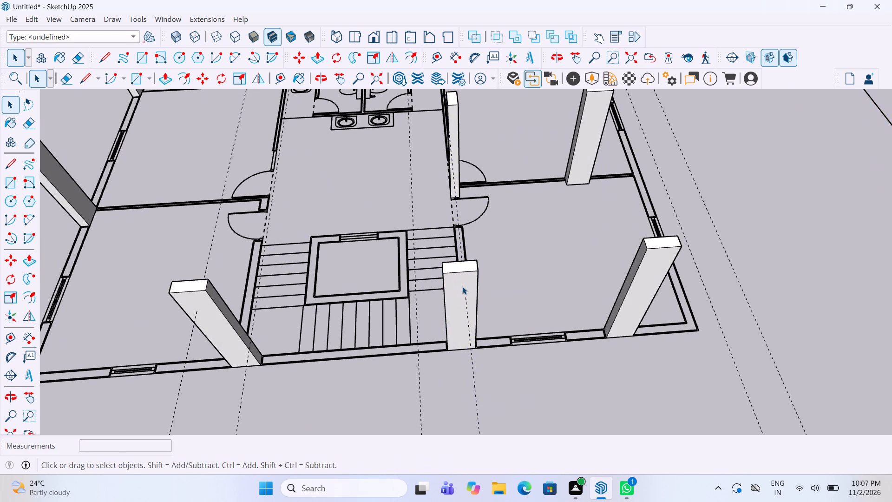
{"action": "double_click", "coordinate": [462, 286]}
{"action": "key", "text": "p"}
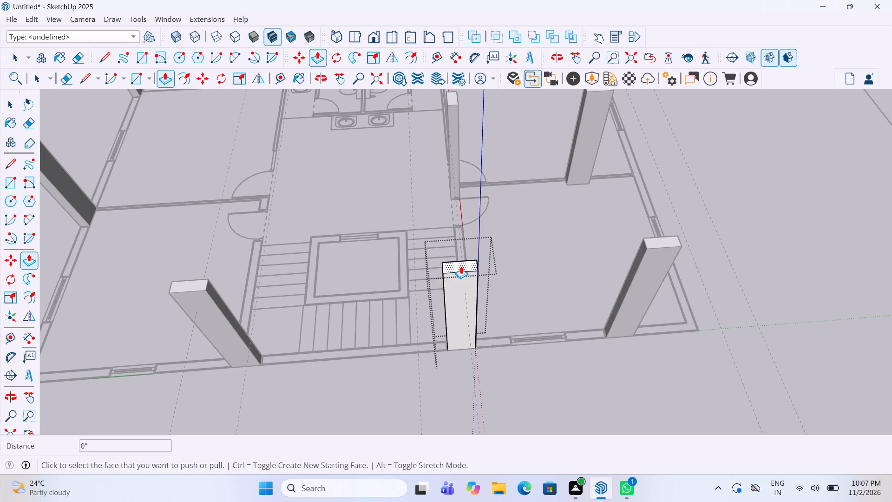
{"action": "left_click", "coordinate": [461, 266]}
{"action": "left_click", "coordinate": [461, 266]}
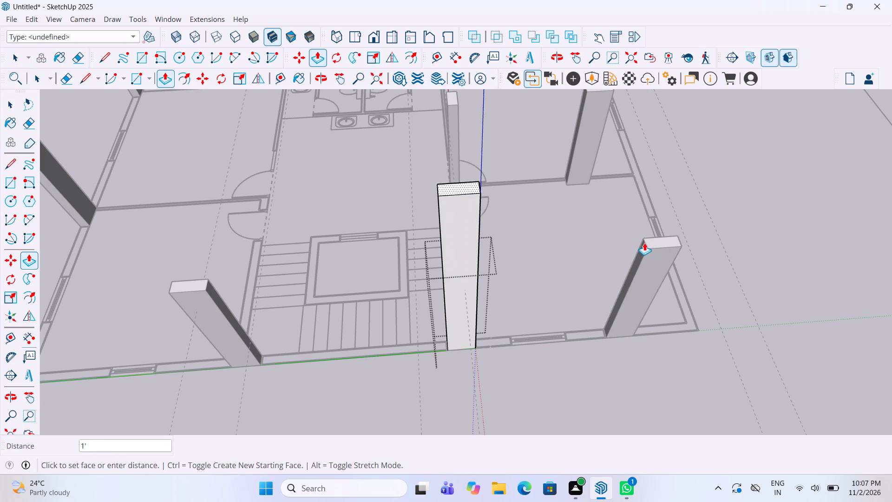
{"action": "left_click", "coordinate": [649, 243]}
{"action": "key", "text": "space"}
{"action": "left_click", "coordinate": [578, 268]}
Raise the outer-wall column on the far side of the staircase by 1'.
{"action": "scroll", "coordinate": [579, 271], "scroll_direction": "down", "scroll_amount": 3}
{"action": "scroll", "coordinate": [309, 274], "scroll_direction": "up", "scroll_amount": 2}
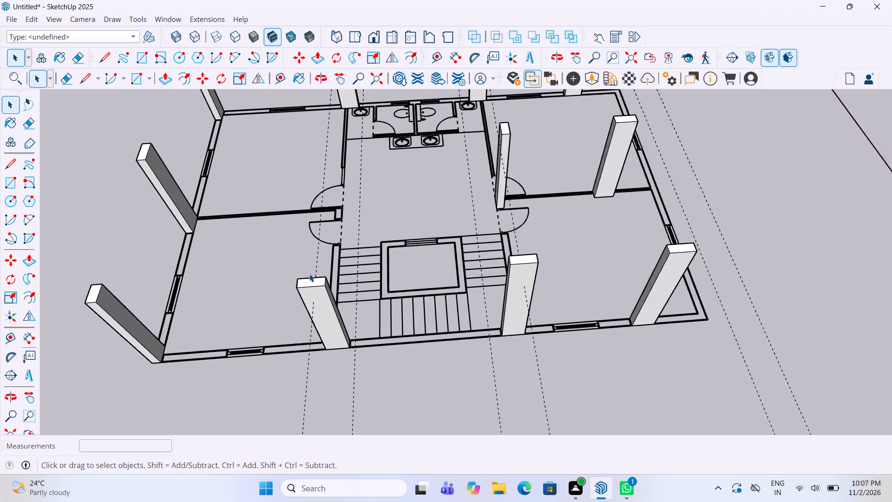
{"action": "scroll", "coordinate": [309, 274], "scroll_direction": "up", "scroll_amount": 1}
{"action": "double_click", "coordinate": [321, 310]}
{"action": "key", "text": "p"}
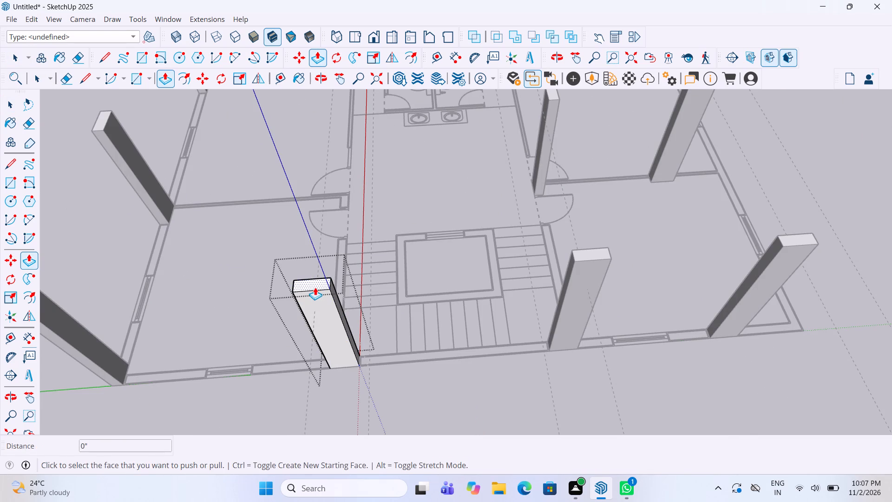
{"action": "double_click", "coordinate": [315, 287]}
{"action": "key", "text": "space"}
{"action": "left_click", "coordinate": [411, 339]}
Raise the rear corner column on the staircase side by 1'.
{"action": "scroll", "coordinate": [488, 333], "scroll_direction": "down", "scroll_amount": 5}
{"action": "scroll", "coordinate": [241, 331], "scroll_direction": "up", "scroll_amount": 4}
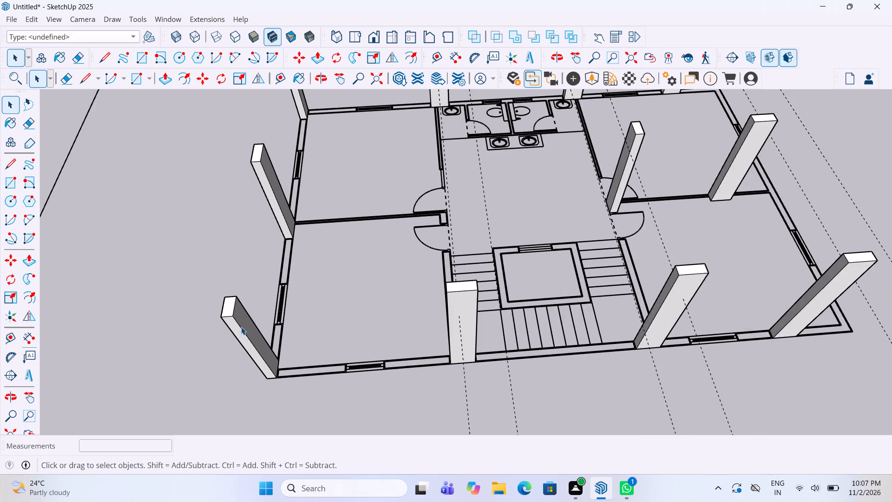
{"action": "double_click", "coordinate": [241, 327]}
{"action": "key", "text": "p"}
{"action": "double_click", "coordinate": [224, 306]}
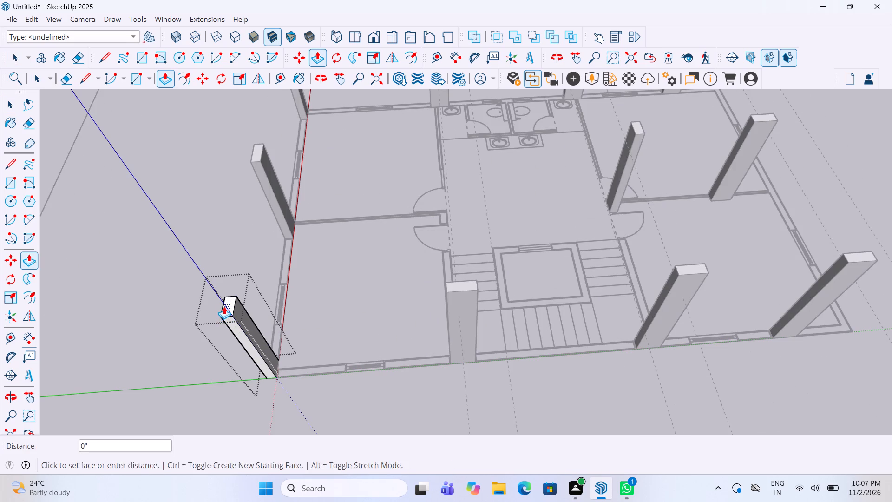
{"action": "key", "text": "space"}
{"action": "left_click", "coordinate": [292, 348]}
{"action": "scroll", "coordinate": [297, 350], "scroll_direction": "down", "scroll_amount": 2}
{"action": "left_click", "coordinate": [309, 383]}
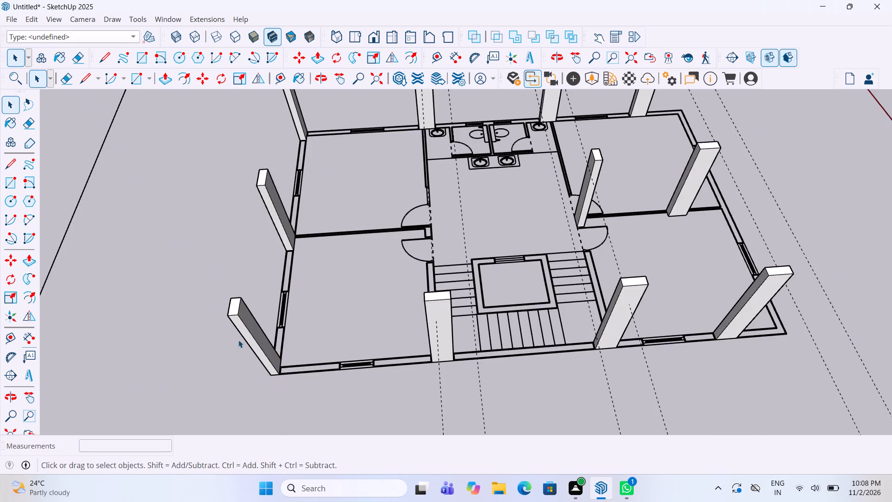
Raise the middle column of the rear end wall by 1'.
{"action": "middle_click_drag", "start_coordinate": [238, 339], "coordinate": [589, 304]}
{"action": "scroll", "coordinate": [532, 279], "scroll_direction": "down", "scroll_amount": 4}
{"action": "scroll", "coordinate": [496, 376], "scroll_direction": "up", "scroll_amount": 3}
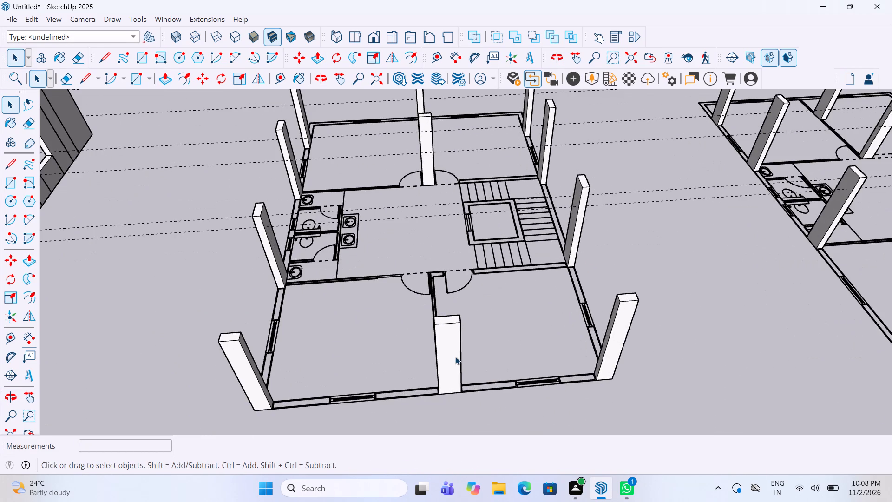
{"action": "double_click", "coordinate": [455, 357]}
{"action": "scroll", "coordinate": [453, 336], "scroll_direction": "up", "scroll_amount": 3}
{"action": "key", "text": "p"}
{"action": "double_click", "coordinate": [447, 315]}
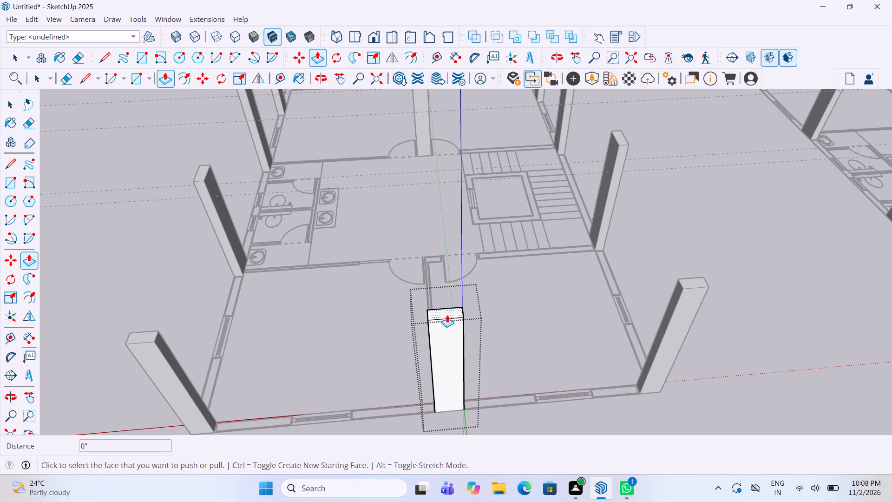
{"action": "key", "text": "space"}
{"action": "left_click", "coordinate": [481, 347]}
Raise the rear corner column on the toilet side by 1'.
{"action": "scroll", "coordinate": [481, 357], "scroll_direction": "down", "scroll_amount": 7}
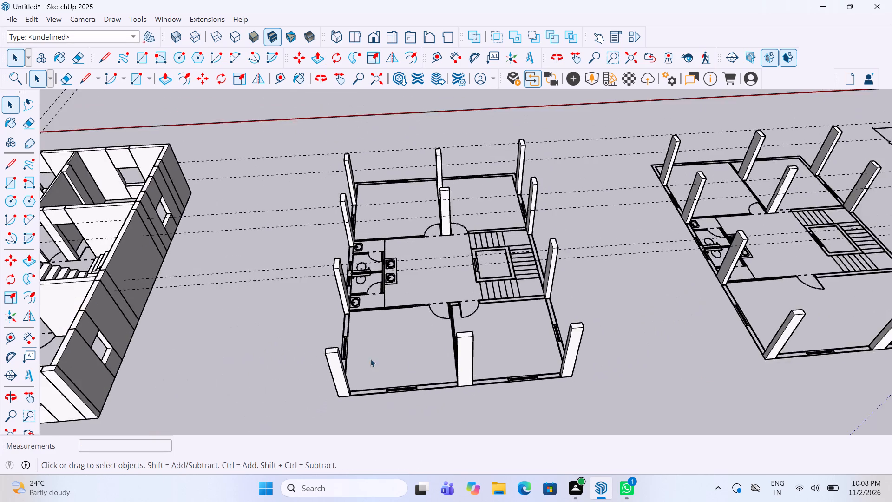
{"action": "scroll", "coordinate": [348, 359], "scroll_direction": "up", "scroll_amount": 4}
{"action": "double_click", "coordinate": [322, 363]}
{"action": "key", "text": "p"}
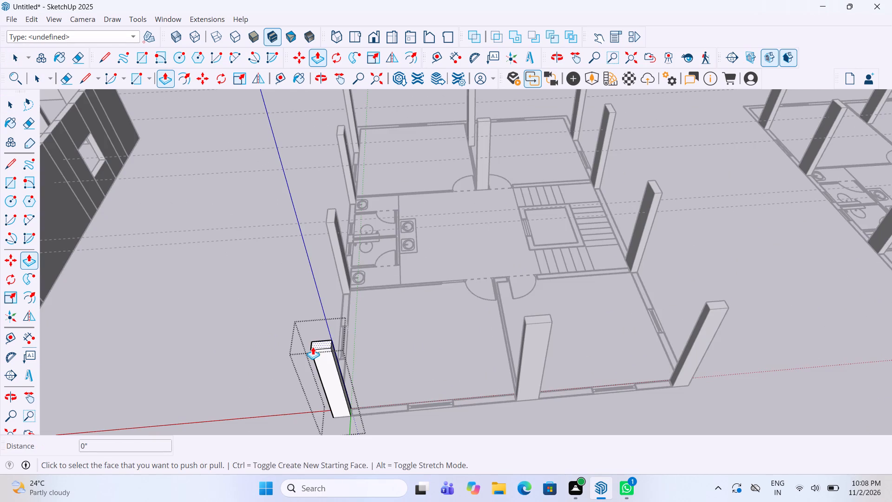
{"action": "double_click", "coordinate": [315, 346]}
{"action": "key", "text": "space"}
{"action": "left_click", "coordinate": [397, 359]}
Raise the toilet-side outer-wall column nearest the rear rooms by 1'.
{"action": "scroll", "coordinate": [399, 376], "scroll_direction": "down", "scroll_amount": 4}
{"action": "scroll", "coordinate": [356, 272], "scroll_direction": "up", "scroll_amount": 8}
{"action": "double_click", "coordinate": [350, 260]}
{"action": "key", "text": "p"}
{"action": "double_click", "coordinate": [349, 259]}
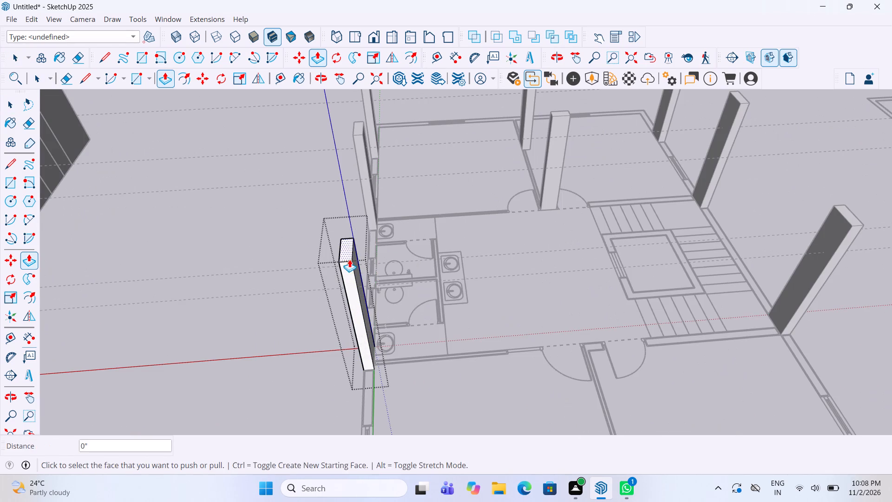
{"action": "key", "text": "space"}
{"action": "left_click", "coordinate": [316, 348]}
Raise the other outer-wall column beside the toilets, nearest the front rooms, by 1'.
{"action": "scroll", "coordinate": [375, 371], "scroll_direction": "down", "scroll_amount": 8}
{"action": "scroll", "coordinate": [369, 269], "scroll_direction": "up", "scroll_amount": 3}
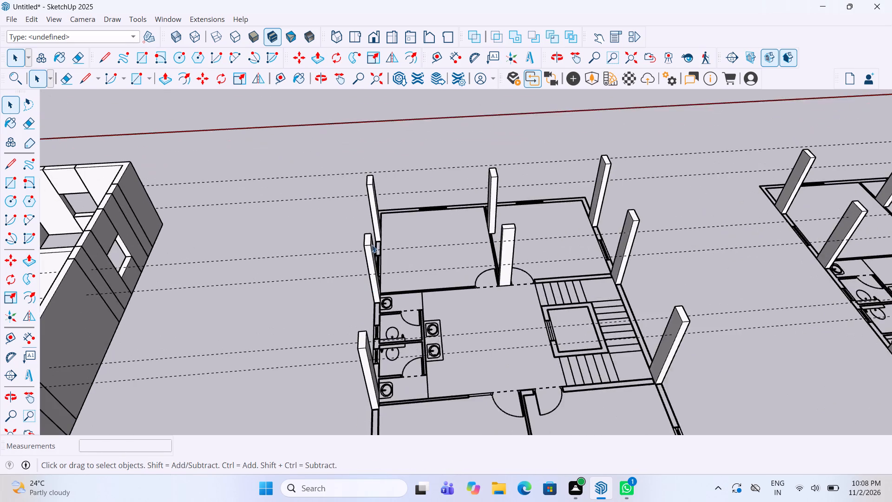
{"action": "scroll", "coordinate": [372, 244], "scroll_direction": "up", "scroll_amount": 7}
{"action": "double_click", "coordinate": [364, 257]}
{"action": "key", "text": "p"}
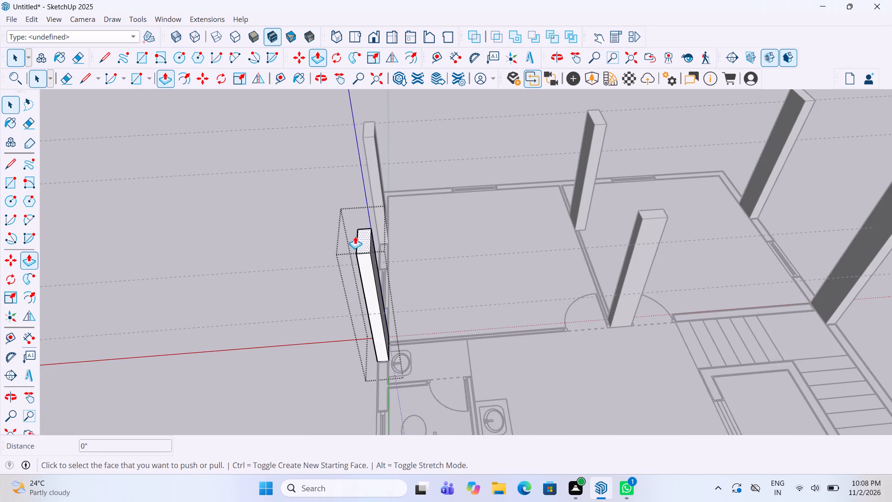
{"action": "double_click", "coordinate": [359, 247]}
{"action": "key", "text": "space"}
{"action": "left_click", "coordinate": [307, 306]}
Raise the interior column between the two front-room doorways by 1'.
{"action": "scroll", "coordinate": [307, 310], "scroll_direction": "down", "scroll_amount": 4}
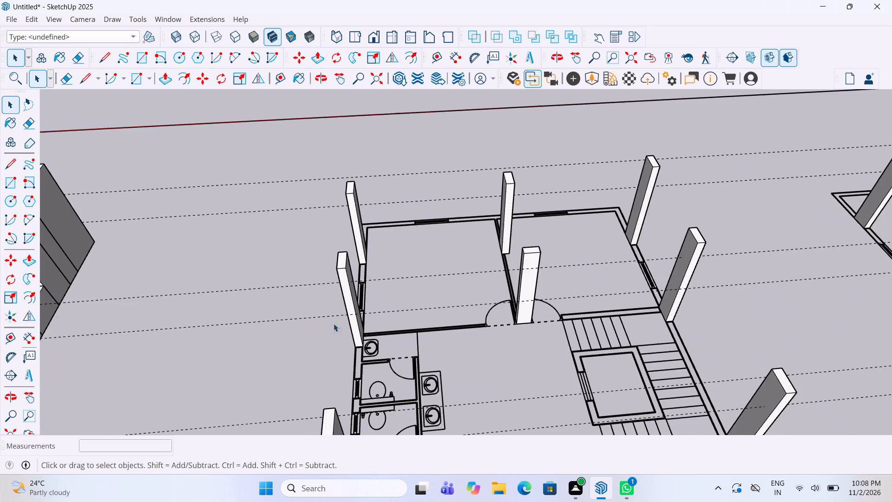
{"action": "scroll", "coordinate": [556, 257], "scroll_direction": "up", "scroll_amount": 4}
{"action": "double_click", "coordinate": [513, 270]}
{"action": "key", "text": "p"}
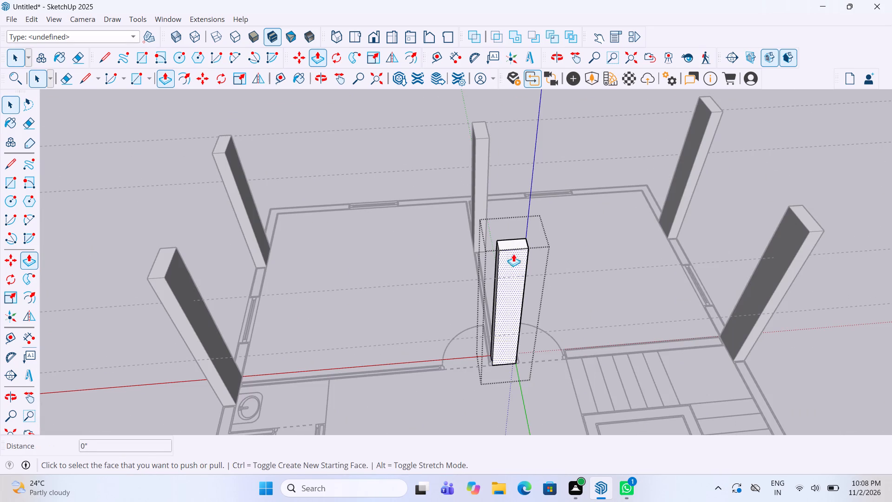
{"action": "double_click", "coordinate": [516, 242]}
{"action": "key", "text": "space"}
{"action": "left_click", "coordinate": [559, 296]}
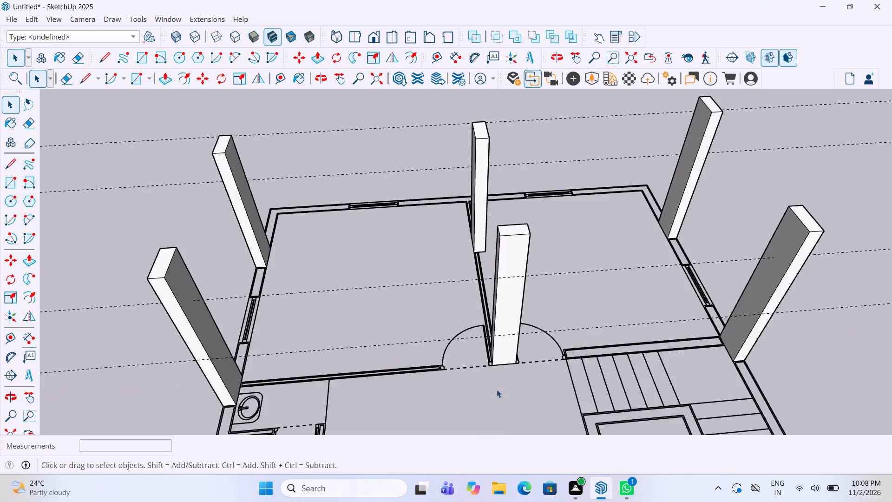
Raise the front corner column on the toilet side by 1'.
{"action": "scroll", "coordinate": [495, 398], "scroll_direction": "down", "scroll_amount": 6}
{"action": "scroll", "coordinate": [324, 240], "scroll_direction": "up", "scroll_amount": 3}
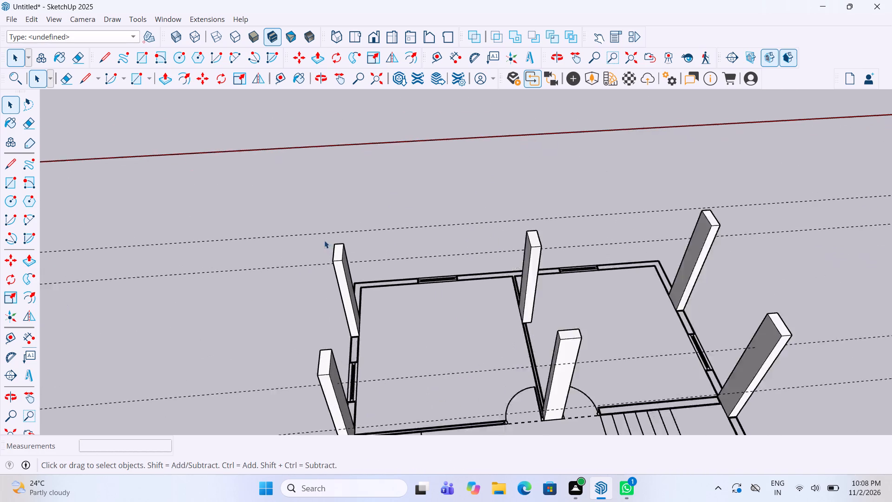
{"action": "scroll", "coordinate": [324, 240], "scroll_direction": "up", "scroll_amount": 4}
{"action": "triple_click", "coordinate": [348, 278]}
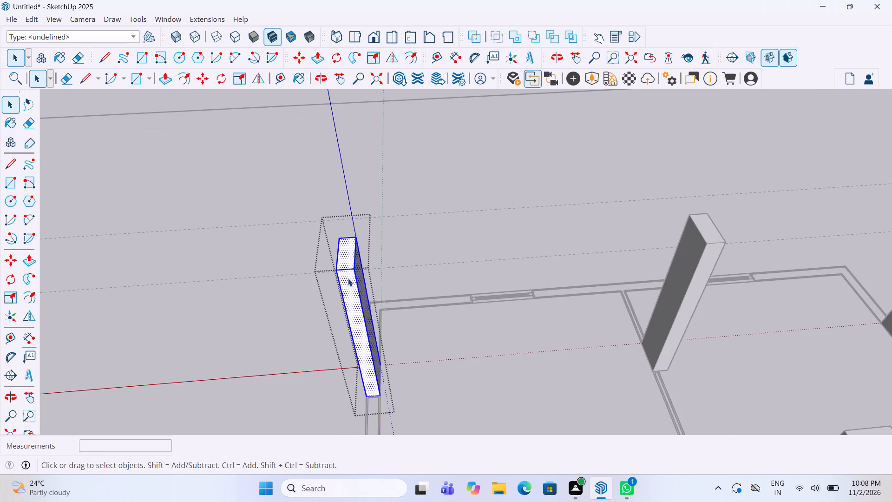
{"action": "key", "text": "p"}
{"action": "triple_click", "coordinate": [343, 257]}
{"action": "key", "text": "space"}
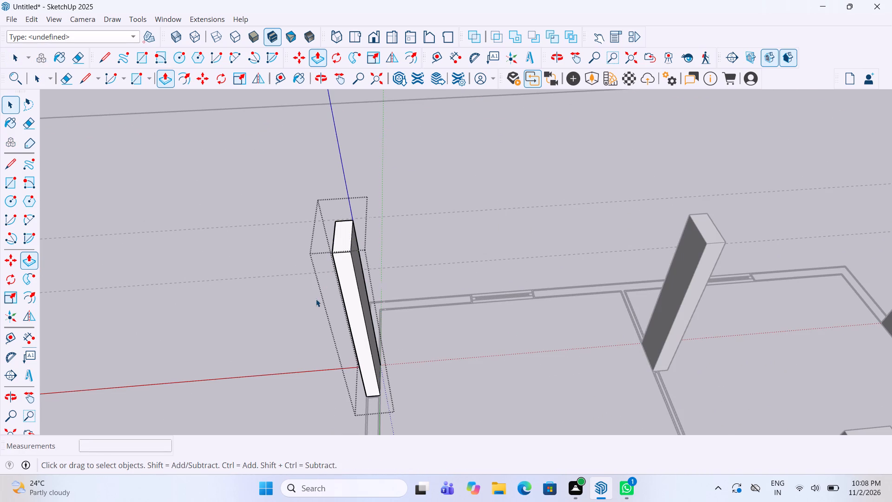
{"action": "left_click", "coordinate": [316, 299]}
Raise the middle front column on the partition between the two front rooms by 1'.
{"action": "scroll", "coordinate": [317, 302], "scroll_direction": "down", "scroll_amount": 5}
{"action": "scroll", "coordinate": [550, 261], "scroll_direction": "up", "scroll_amount": 4}
{"action": "double_click", "coordinate": [538, 284]}
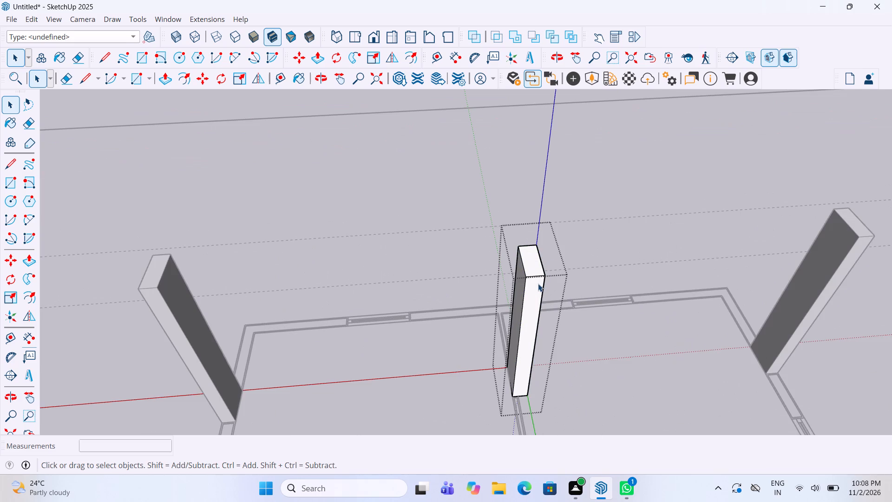
{"action": "key", "text": "p"}
{"action": "double_click", "coordinate": [530, 264]}
{"action": "key", "text": "space"}
{"action": "left_click", "coordinate": [479, 291]}
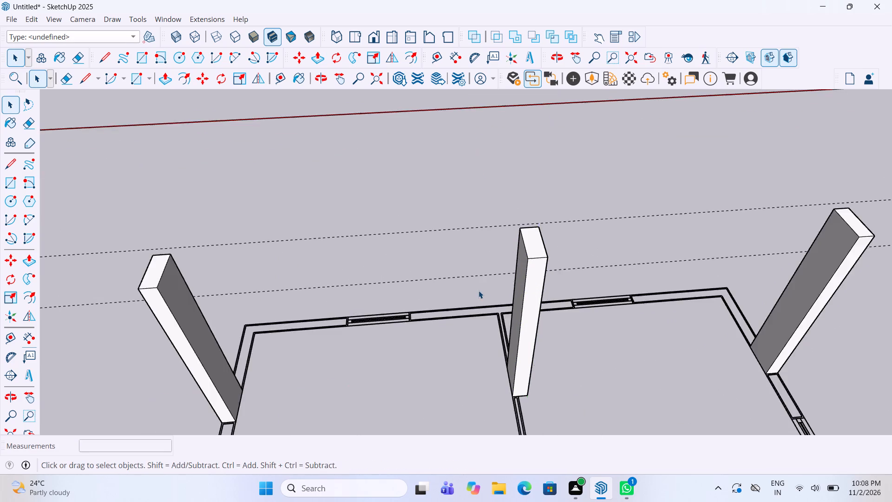
Check the height of the toilet-side rear corner column on the next column-only floor plan.
{"action": "scroll", "coordinate": [471, 271], "scroll_direction": "down", "scroll_amount": 4}
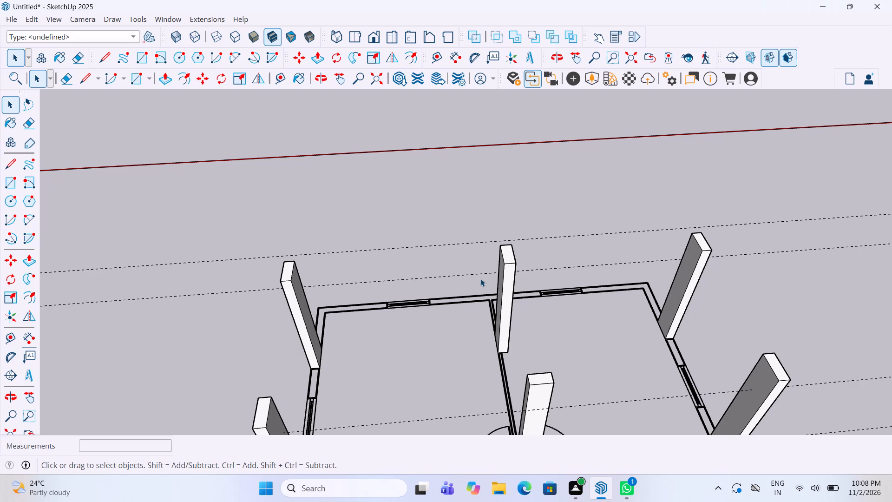
{"action": "scroll", "coordinate": [482, 258], "scroll_direction": "down", "scroll_amount": 9}
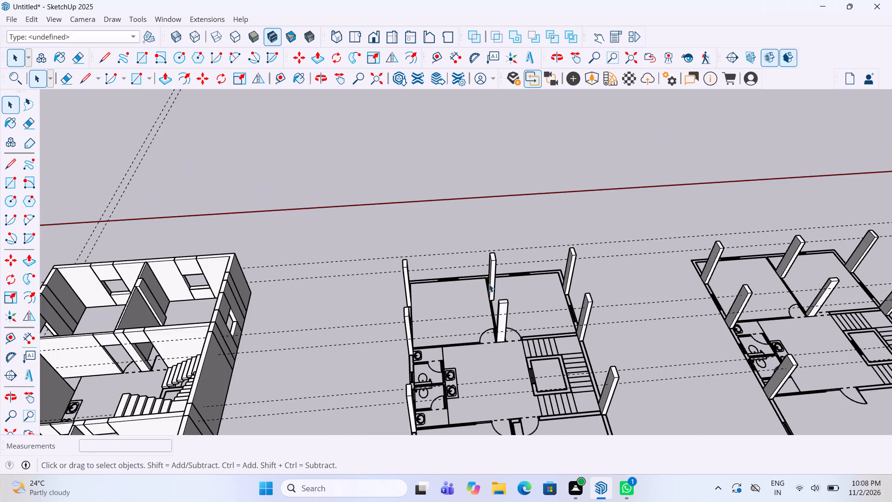
{"action": "scroll", "coordinate": [494, 276], "scroll_direction": "down", "scroll_amount": 5}
{"action": "left_click", "coordinate": [596, 402]}
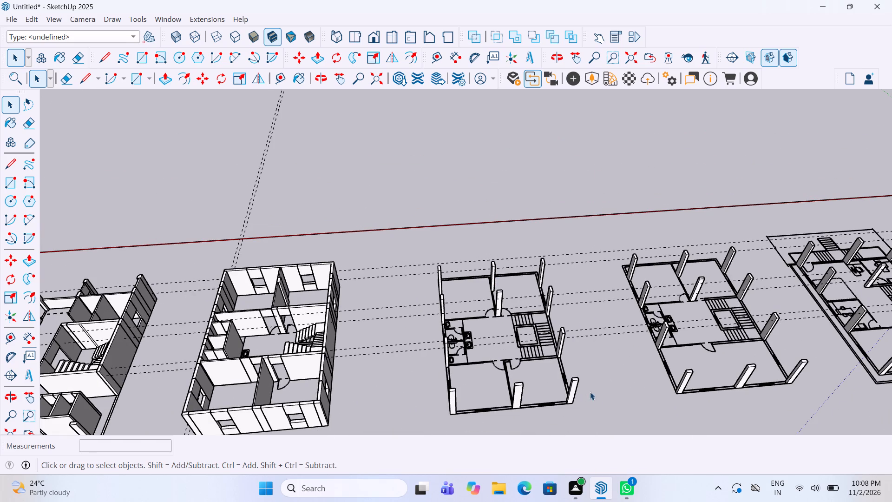
{"action": "scroll", "coordinate": [543, 308], "scroll_direction": "down", "scroll_amount": 4}
{"action": "scroll", "coordinate": [662, 371], "scroll_direction": "up", "scroll_amount": 14}
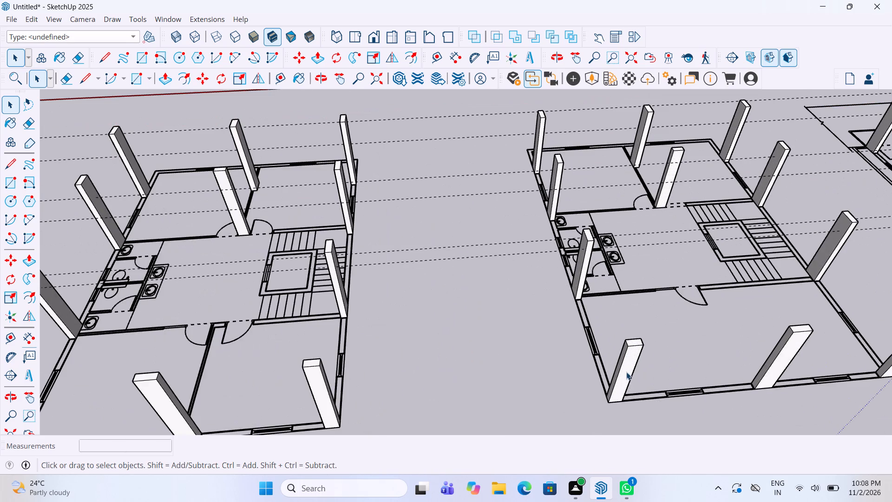
{"action": "middle_click_drag", "start_coordinate": [615, 370], "coordinate": [603, 340]}
{"action": "left_click", "coordinate": [27, 345]}
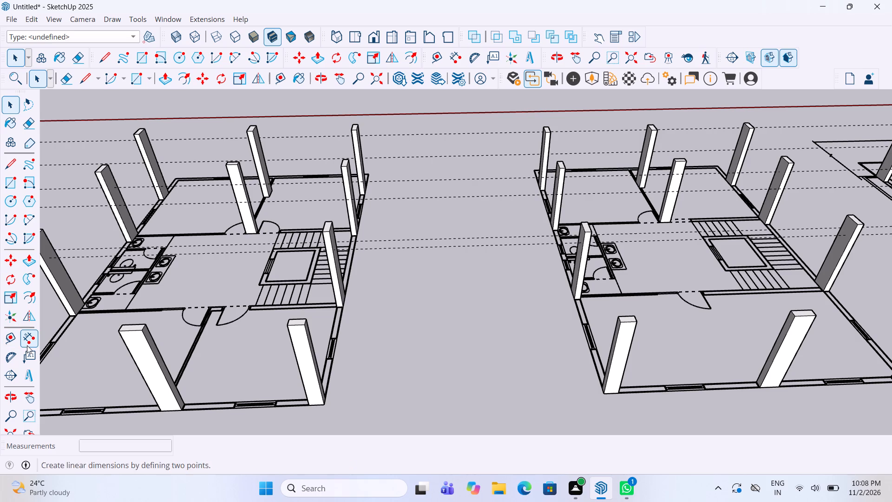
{"action": "left_click", "coordinate": [604, 395]}
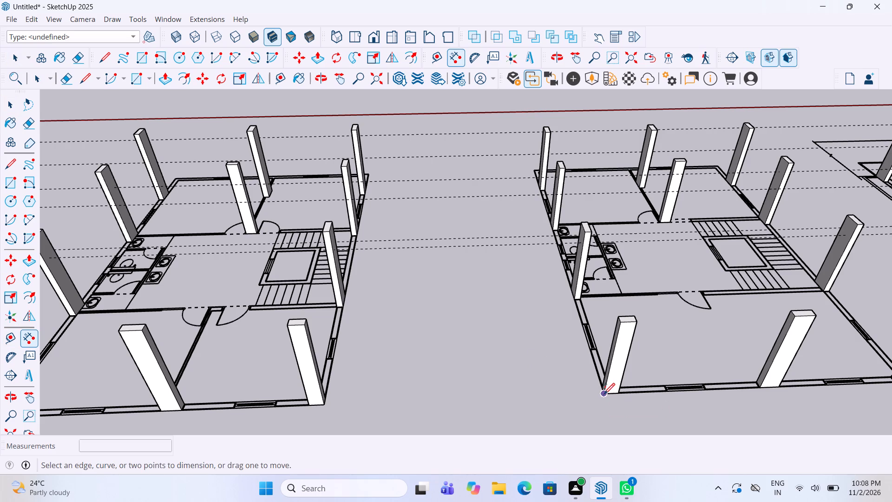
{"action": "left_click", "coordinate": [623, 324]}
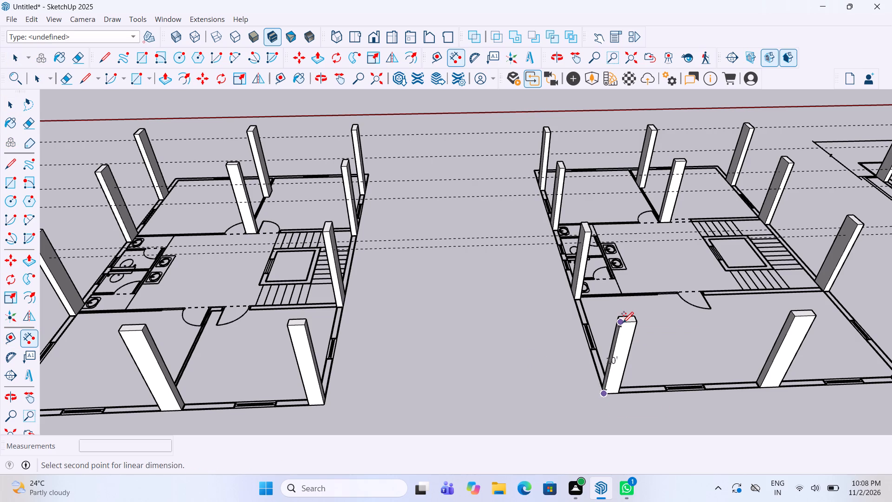
Raise the toilet-side rear corner column of the floor plan with the single large rear room by 1'.
{"action": "key", "text": "space"}
{"action": "scroll", "coordinate": [623, 336], "scroll_direction": "up", "scroll_amount": 4}
{"action": "double_click", "coordinate": [623, 336]}
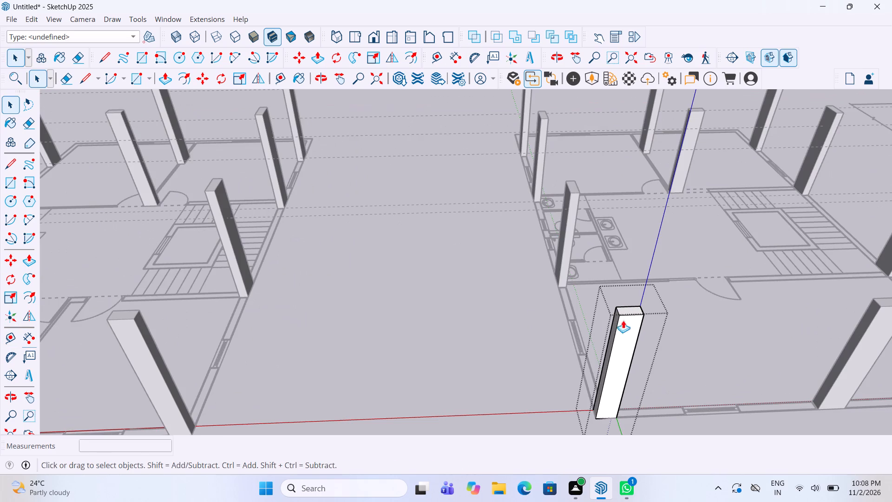
{"action": "key", "text": "p"}
{"action": "left_click", "coordinate": [628, 310]}
{"action": "type", "text": "1'"}
{"action": "key", "text": "Return"}
{"action": "key", "text": "space"}
{"action": "scroll", "coordinate": [520, 226], "scroll_direction": "down", "scroll_amount": 4}
{"action": "left_click", "coordinate": [472, 303]}
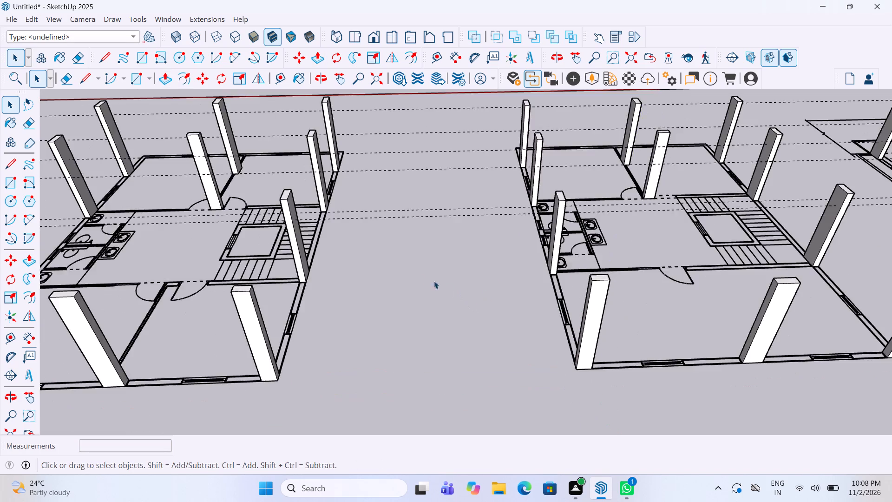
Raise the middle rear column of the same floor plan by 1'.
{"action": "scroll", "coordinate": [404, 277], "scroll_direction": "down", "scroll_amount": 10}
{"action": "middle_click_drag", "start_coordinate": [394, 283], "coordinate": [402, 306]}
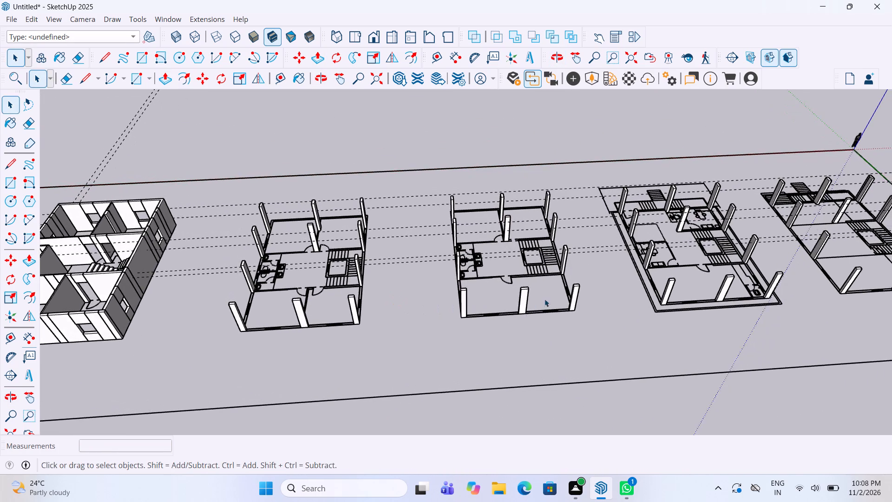
{"action": "scroll", "coordinate": [546, 297], "scroll_direction": "up", "scroll_amount": 8}
{"action": "double_click", "coordinate": [502, 292]}
{"action": "key", "text": "p"}
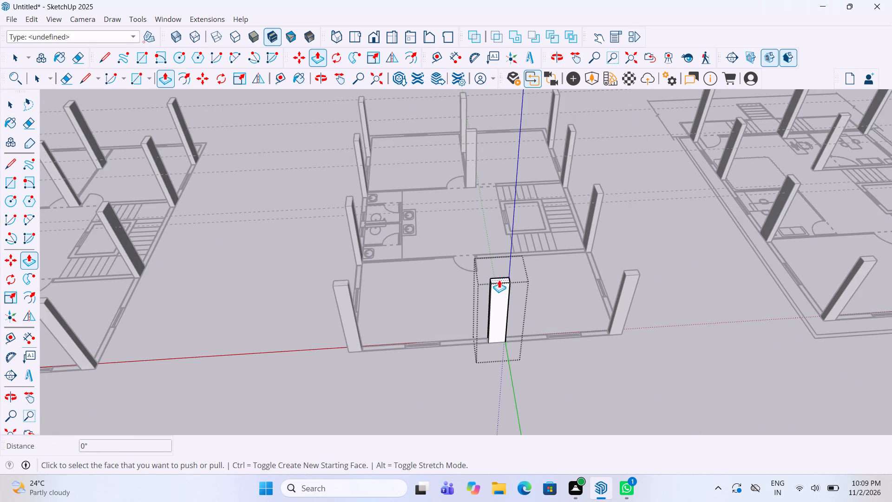
{"action": "double_click", "coordinate": [498, 278]}
{"action": "key", "text": "space"}
{"action": "left_click", "coordinate": [479, 355]}
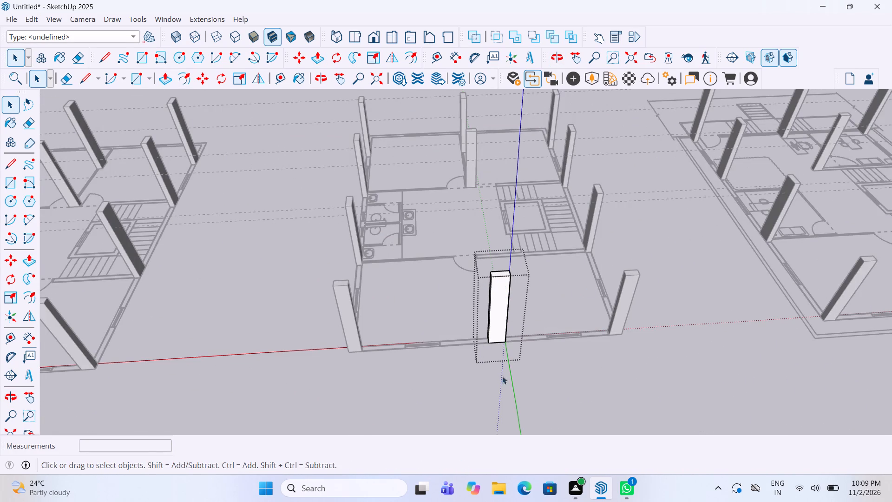
{"action": "left_click", "coordinate": [504, 377]}
Raise the stair-side rear corner column by 1'.
{"action": "double_click", "coordinate": [628, 296]}
{"action": "key", "text": "p"}
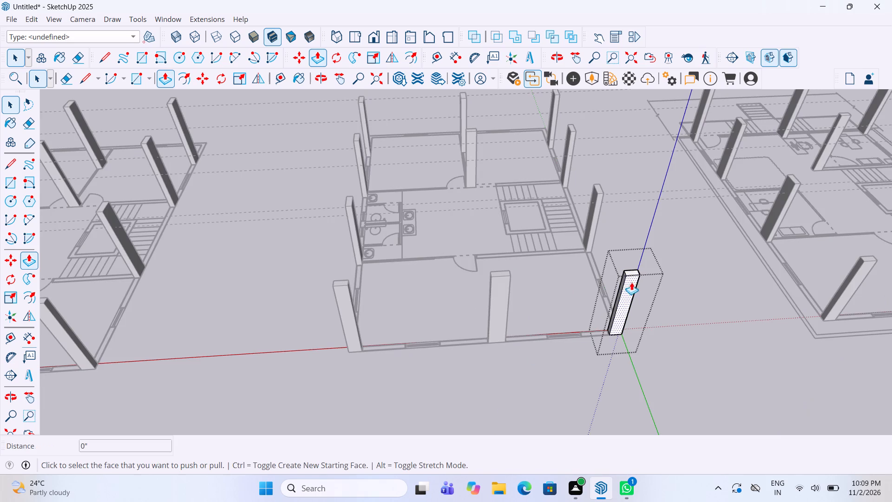
{"action": "double_click", "coordinate": [632, 271]}
{"action": "key", "text": "space"}
{"action": "left_click", "coordinate": [581, 345]}
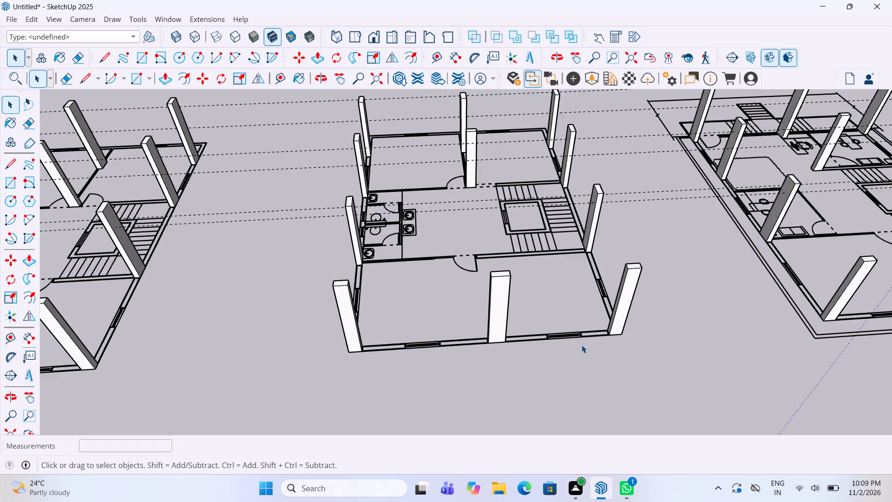
Raise the toilet-side column at the large rear room's inner wall by 1'.
{"action": "scroll", "coordinate": [581, 349], "scroll_direction": "down", "scroll_amount": 4}
{"action": "scroll", "coordinate": [474, 266], "scroll_direction": "up", "scroll_amount": 4}
{"action": "scroll", "coordinate": [407, 265], "scroll_direction": "up", "scroll_amount": 2}
{"action": "double_click", "coordinate": [383, 252]}
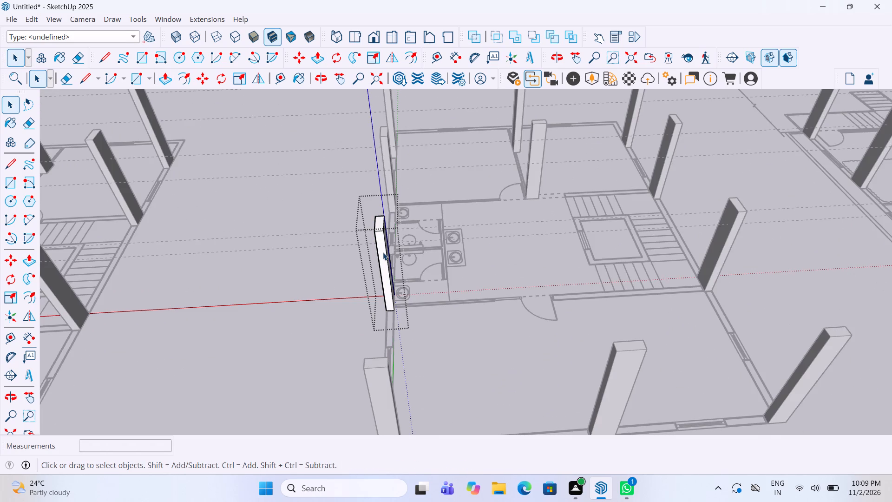
{"action": "key", "text": "p"}
{"action": "double_click", "coordinate": [377, 226]}
{"action": "key", "text": "space"}
{"action": "left_click", "coordinate": [407, 318]}
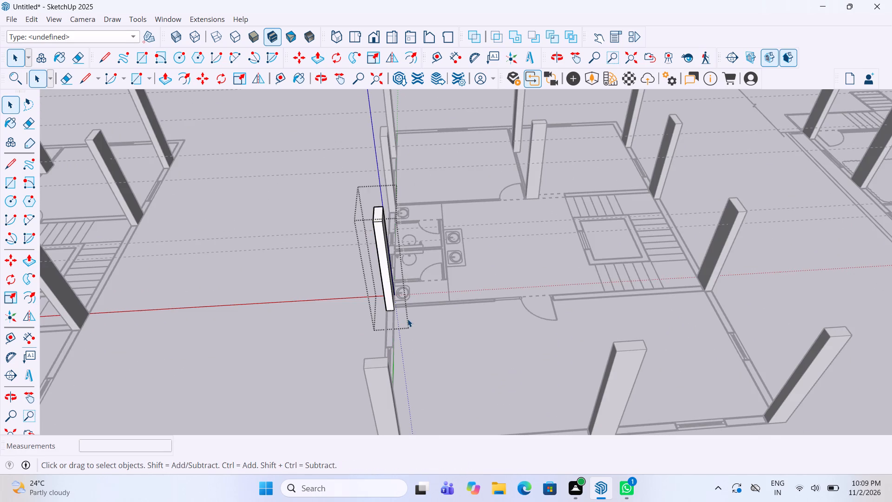
{"action": "scroll", "coordinate": [379, 317], "scroll_direction": "down", "scroll_amount": 4}
{"action": "scroll", "coordinate": [583, 277], "scroll_direction": "up", "scroll_amount": 3}
{"action": "left_click", "coordinate": [693, 264]}
Raise the stair-side column at the large rear room's inner wall by 1'.
{"action": "double_click", "coordinate": [664, 256]}
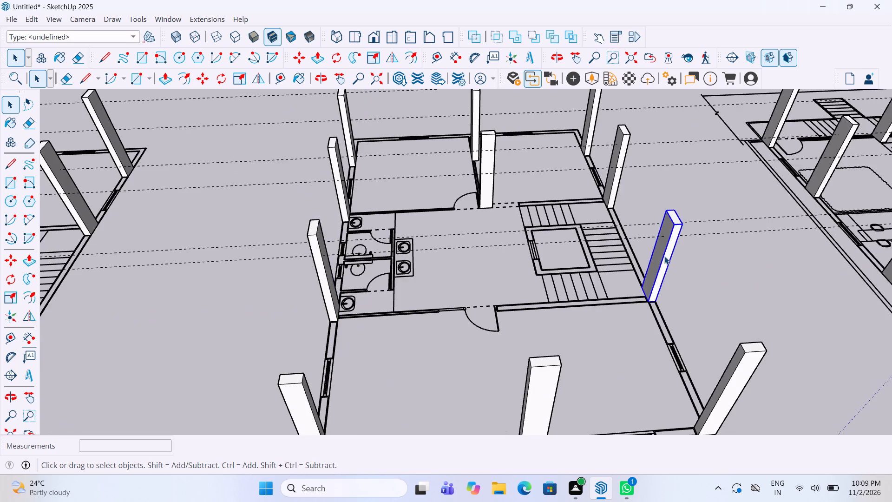
{"action": "key", "text": "p"}
{"action": "double_click", "coordinate": [671, 216]}
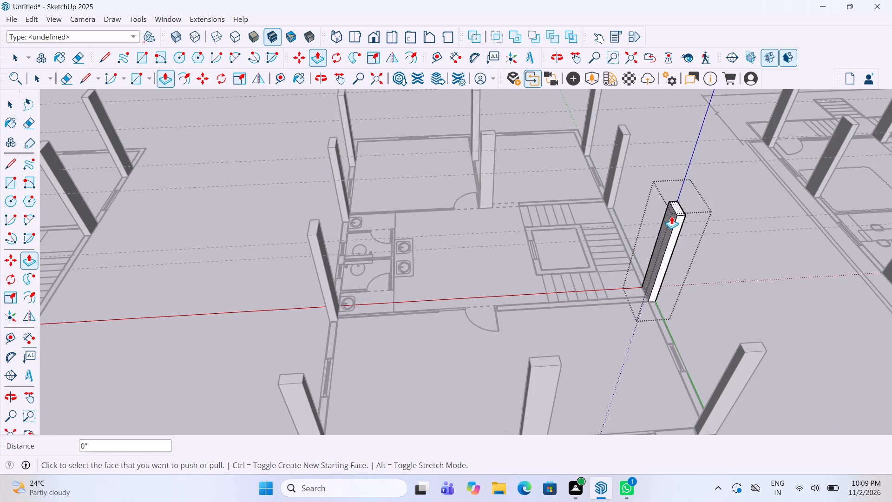
{"action": "key", "text": "space"}
{"action": "left_click", "coordinate": [682, 301]}
Raise the toilet-side column at the front rooms' inner wall by 1'.
{"action": "scroll", "coordinate": [623, 347], "scroll_direction": "down", "scroll_amount": 4}
{"action": "scroll", "coordinate": [474, 200], "scroll_direction": "up", "scroll_amount": 6}
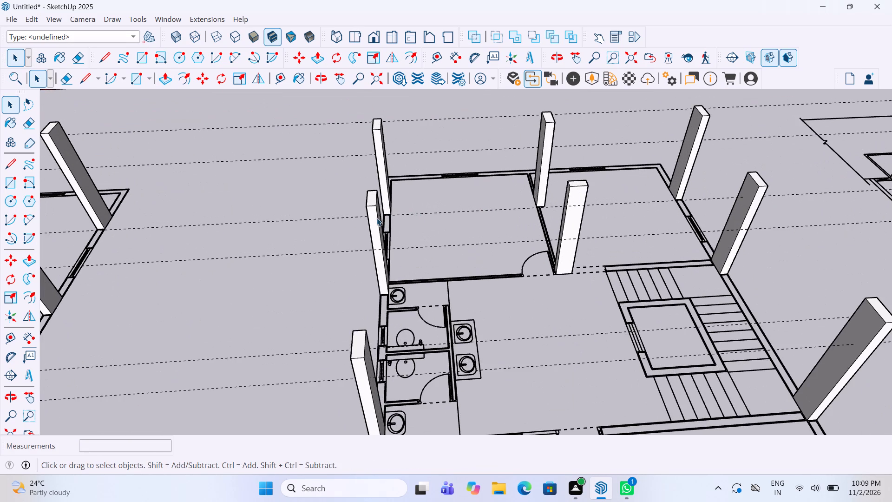
{"action": "double_click", "coordinate": [372, 225]}
{"action": "key", "text": "p"}
{"action": "double_click", "coordinate": [371, 198]}
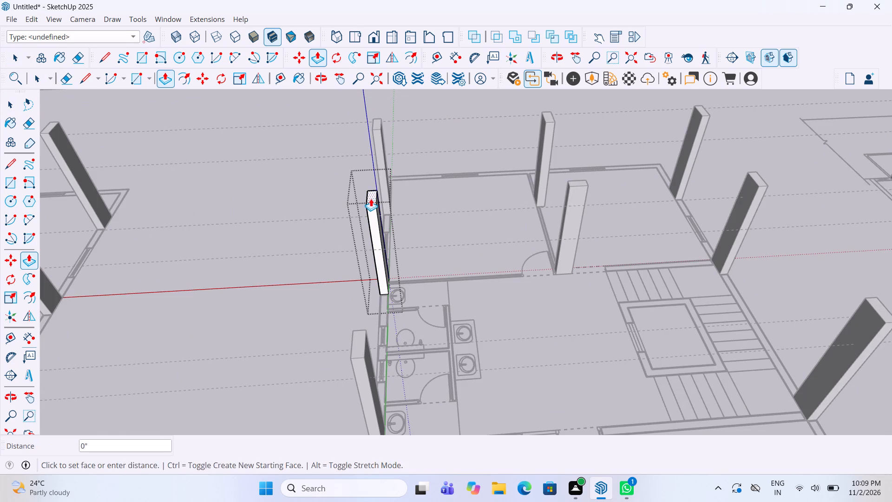
{"action": "key", "text": "space"}
{"action": "left_click", "coordinate": [429, 216]}
Raise the interior column beside the front-room doorway by 1'.
{"action": "double_click", "coordinate": [576, 211]}
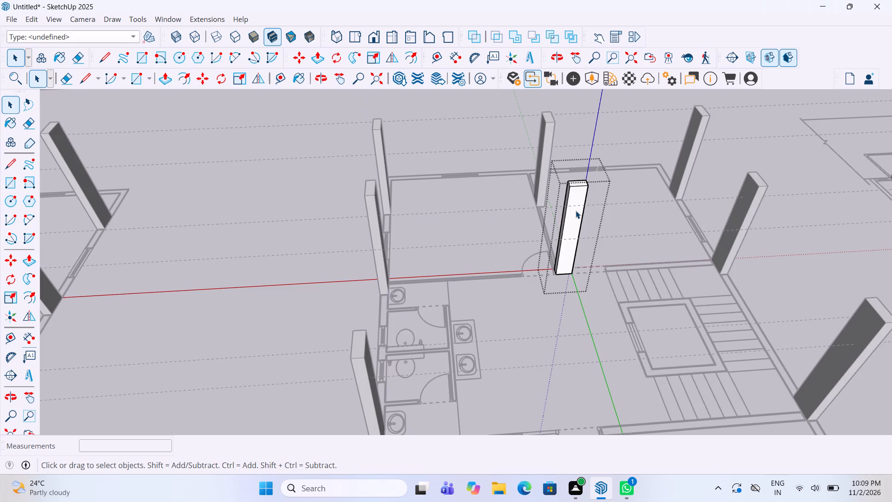
{"action": "key", "text": "p"}
{"action": "double_click", "coordinate": [577, 183]}
{"action": "key", "text": "space"}
{"action": "left_click", "coordinate": [525, 264]}
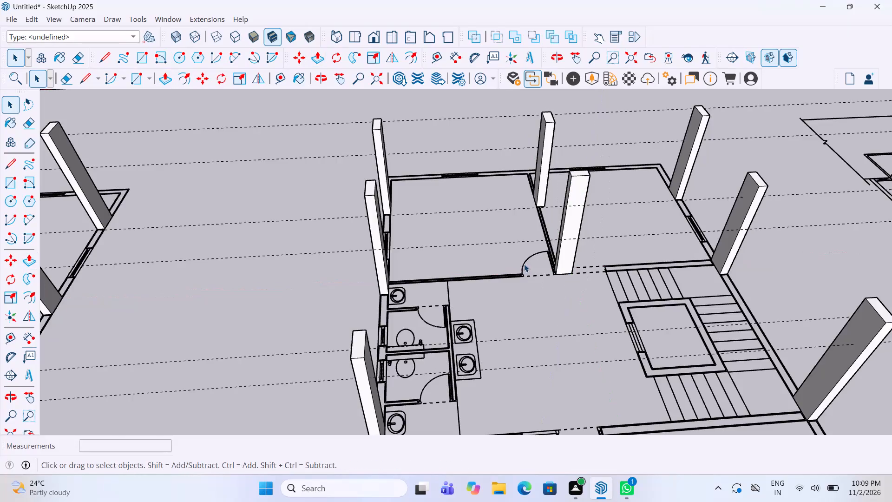
Raise the stair-side column at the front rooms' inner wall by 1'.
{"action": "scroll", "coordinate": [503, 265], "scroll_direction": "down", "scroll_amount": 4}
{"action": "scroll", "coordinate": [637, 223], "scroll_direction": "up", "scroll_amount": 3}
{"action": "double_click", "coordinate": [674, 227]}
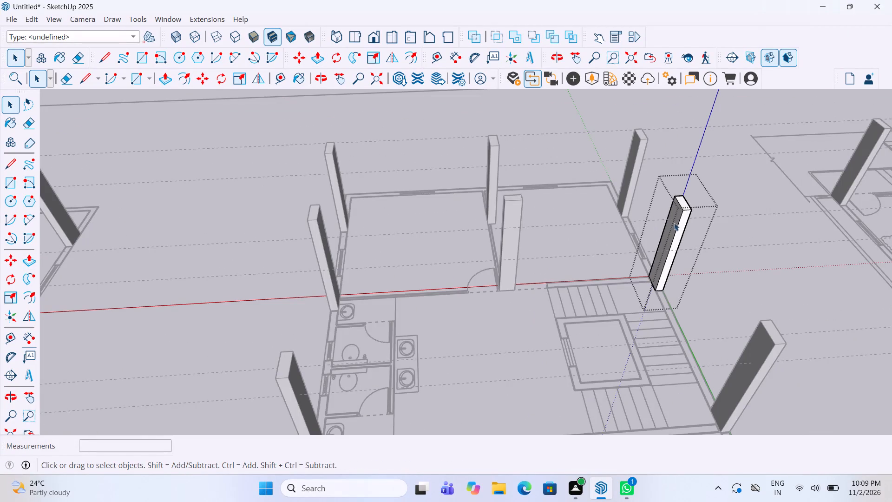
{"action": "key", "text": "p"}
{"action": "double_click", "coordinate": [683, 203]}
{"action": "key", "text": "space"}
{"action": "left_click", "coordinate": [599, 299]}
Raise the toilet-side front corner column by 1'.
{"action": "scroll", "coordinate": [575, 316], "scroll_direction": "down", "scroll_amount": 2}
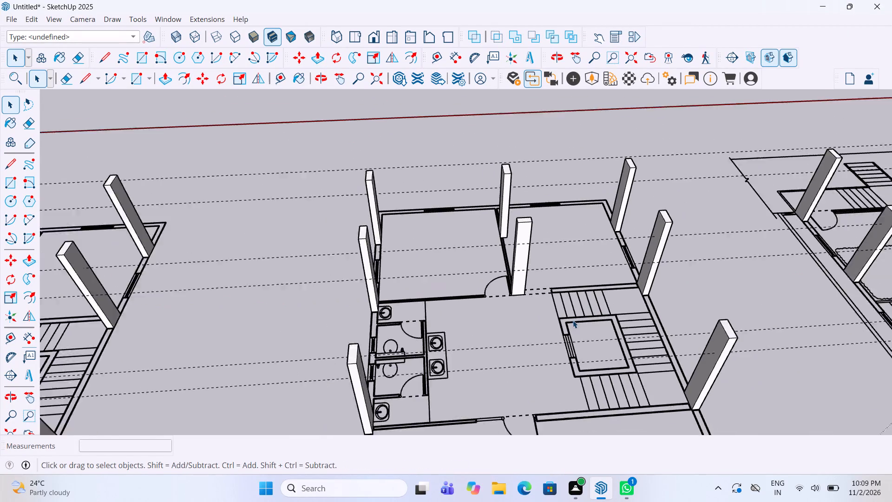
{"action": "scroll", "coordinate": [573, 320], "scroll_direction": "down", "scroll_amount": 3}
{"action": "scroll", "coordinate": [482, 230], "scroll_direction": "up", "scroll_amount": 4}
{"action": "double_click", "coordinate": [387, 220]}
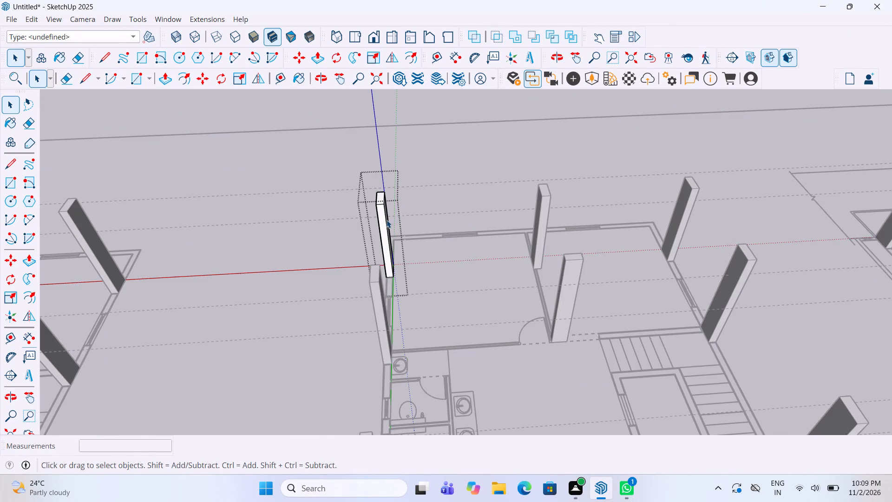
{"action": "key", "text": "p"}
{"action": "double_click", "coordinate": [380, 196]}
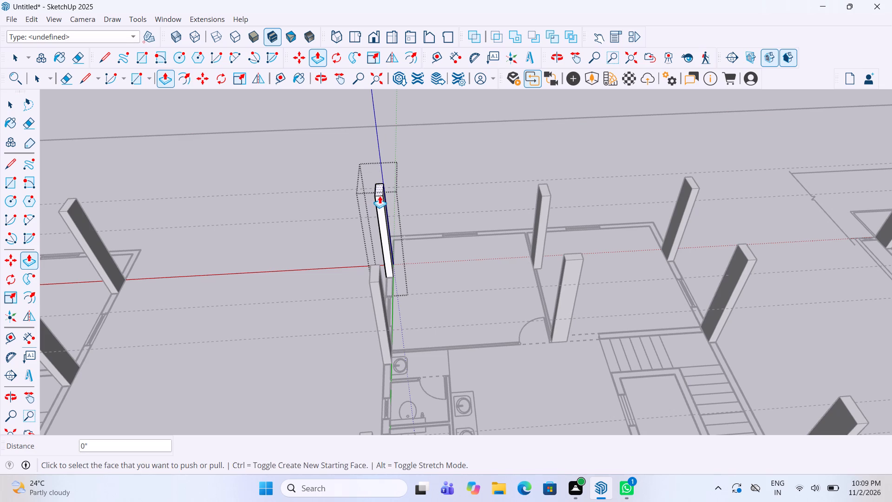
{"action": "key", "text": "space"}
{"action": "left_click", "coordinate": [354, 214]}
Raise the middle front column on the partition between the two front rooms by 1'.
{"action": "double_click", "coordinate": [543, 231]}
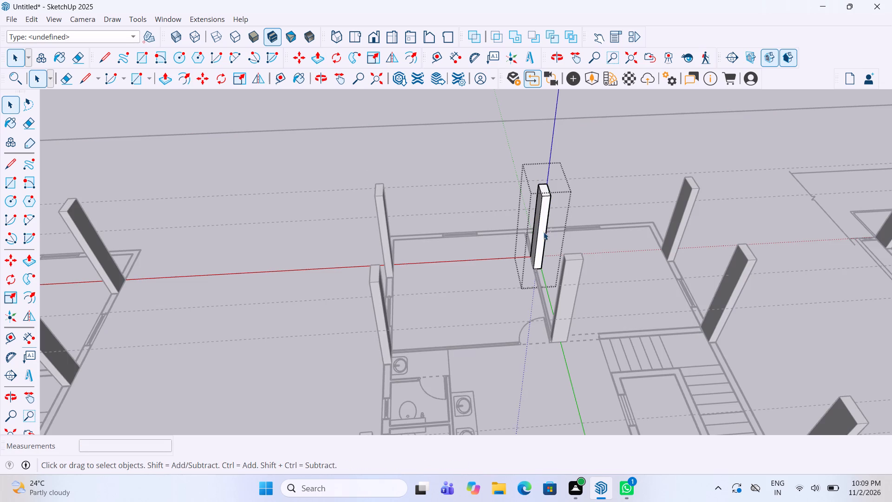
{"action": "key", "text": "p"}
{"action": "double_click", "coordinate": [545, 190]}
{"action": "key", "text": "space"}
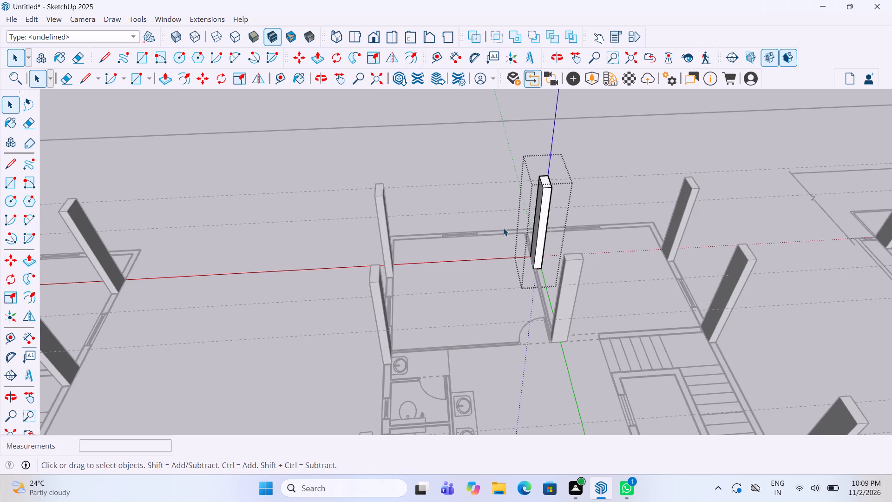
{"action": "left_click", "coordinate": [503, 228]}
Raise the stair-side front corner column to the height of the middle front column.
{"action": "triple_click", "coordinate": [688, 208]}
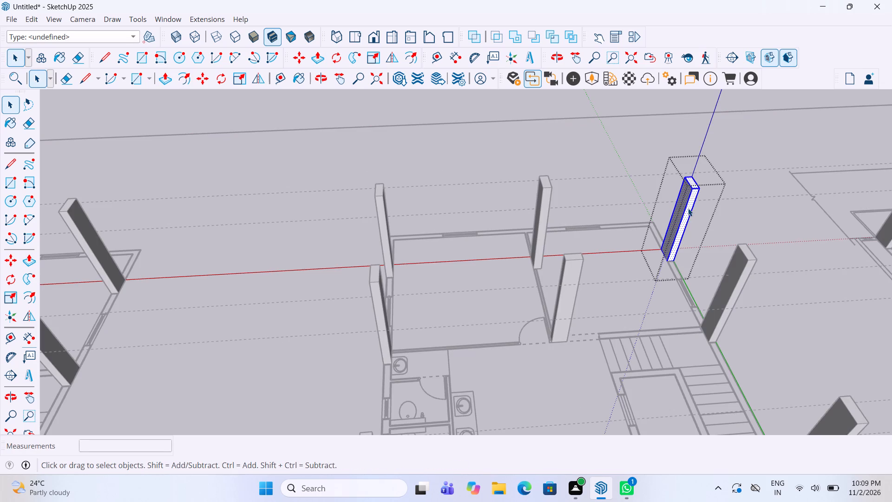
{"action": "key", "text": "p"}
{"action": "double_click", "coordinate": [693, 182]}
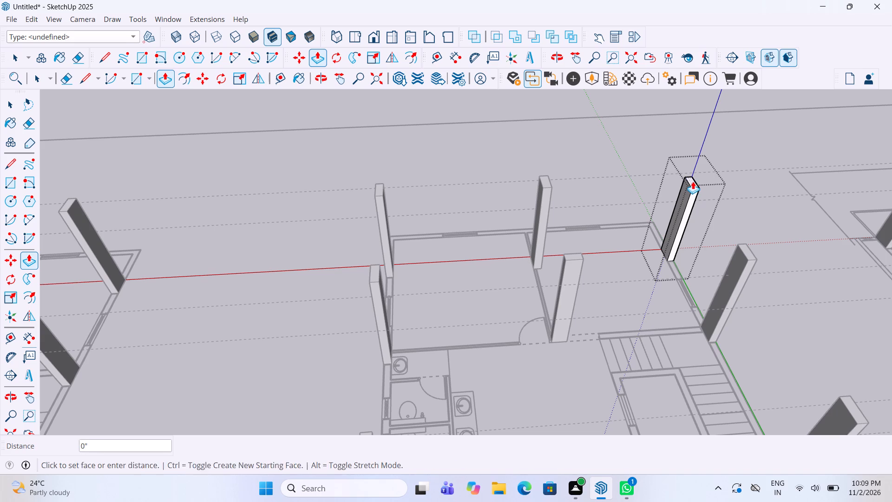
{"action": "left_click", "coordinate": [692, 179]}
{"action": "left_click", "coordinate": [544, 186]}
{"action": "key", "text": "space"}
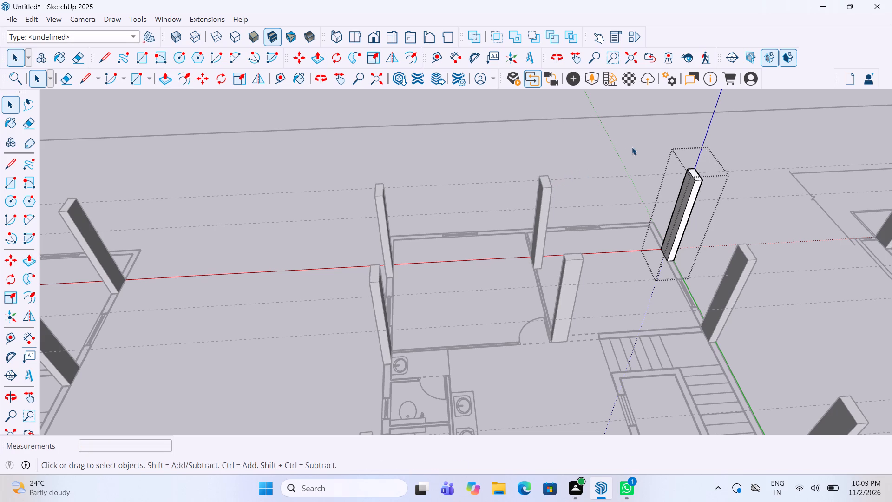
{"action": "left_click", "coordinate": [634, 142]}
On the column-only plan beside the walled floor, draw a rectangle about 5' long over the rear wall segment from the toilet-side corner column to the window.
{"action": "scroll", "coordinate": [614, 204], "scroll_direction": "down", "scroll_amount": 2}
{"action": "middle_click_drag", "start_coordinate": [607, 226], "coordinate": [582, 205]}
{"action": "scroll", "coordinate": [580, 204], "scroll_direction": "down", "scroll_amount": 5}
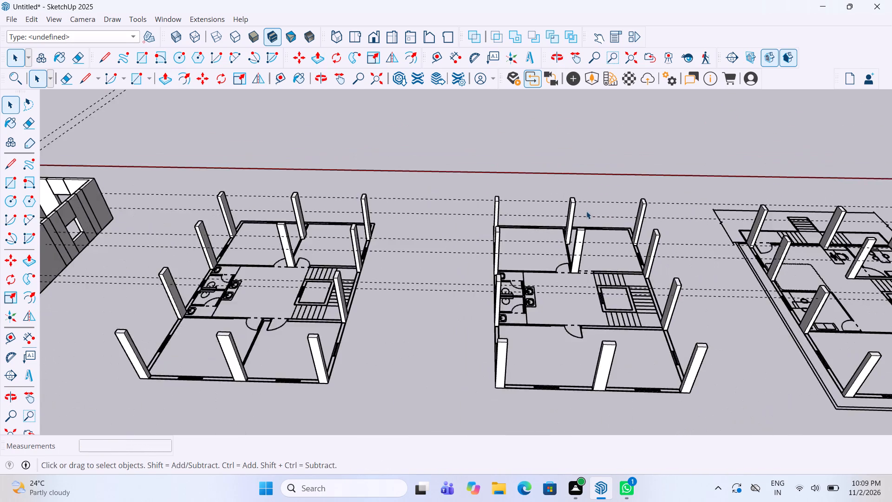
{"action": "scroll", "coordinate": [586, 211], "scroll_direction": "down", "scroll_amount": 6}
{"action": "scroll", "coordinate": [310, 318], "scroll_direction": "up", "scroll_amount": 9}
{"action": "middle_click_drag", "start_coordinate": [328, 307], "coordinate": [346, 390]}
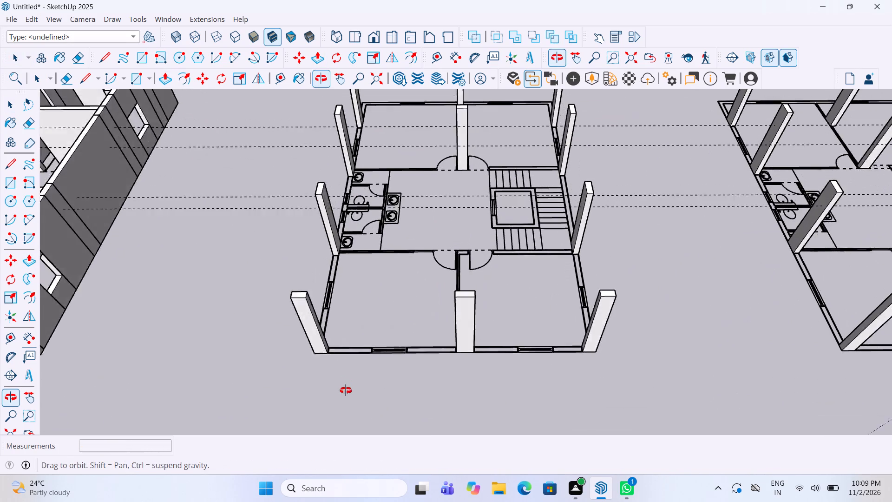
{"action": "middle_click_drag", "start_coordinate": [346, 390], "coordinate": [347, 395]}
{"action": "scroll", "coordinate": [473, 209], "scroll_direction": "down", "scroll_amount": 6}
{"action": "middle_click_drag", "start_coordinate": [479, 196], "coordinate": [486, 253]}
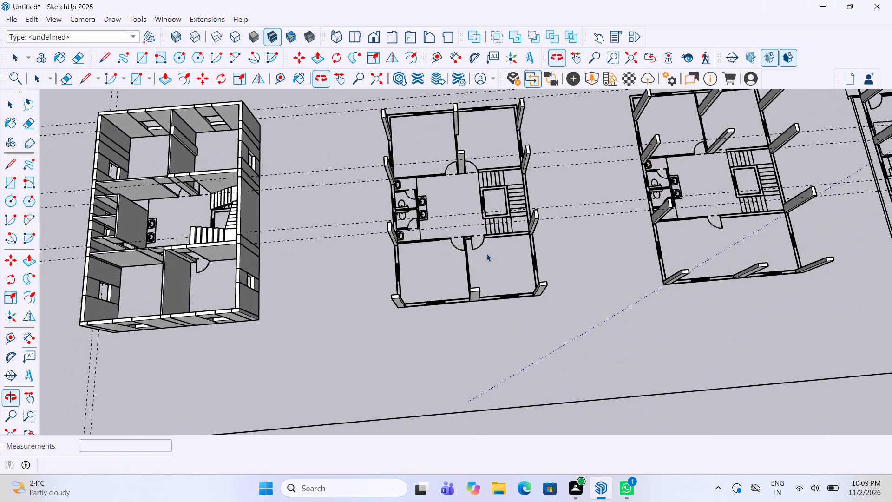
{"action": "left_click", "coordinate": [14, 185]}
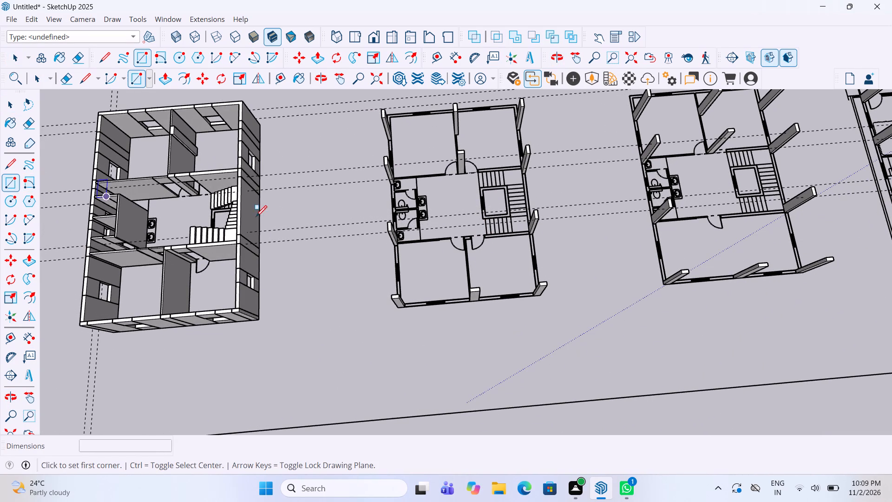
{"action": "scroll", "coordinate": [435, 300], "scroll_direction": "up", "scroll_amount": 19}
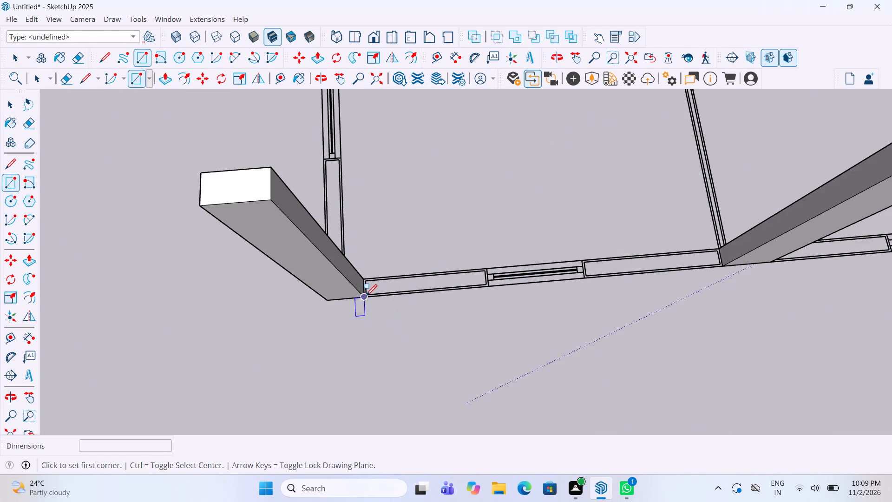
{"action": "scroll", "coordinate": [366, 297], "scroll_direction": "up", "scroll_amount": 2}
{"action": "left_click", "coordinate": [365, 299]}
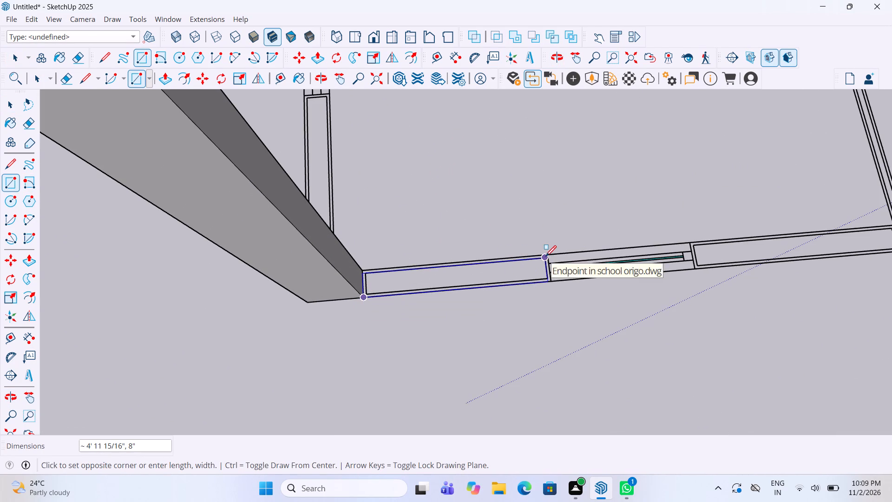
{"action": "scroll", "coordinate": [548, 246], "scroll_direction": "up", "scroll_amount": 5}
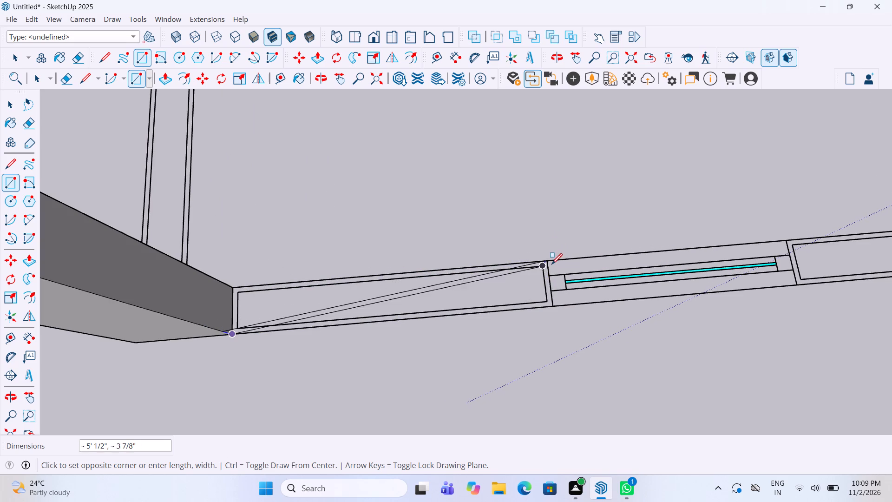
{"action": "left_click", "coordinate": [549, 258]}
Draw a rectangle about 4' by 9" over the window segment next to the traced toilet-side piece of the rear wall.
{"action": "scroll", "coordinate": [405, 274], "scroll_direction": "down", "scroll_amount": 1}
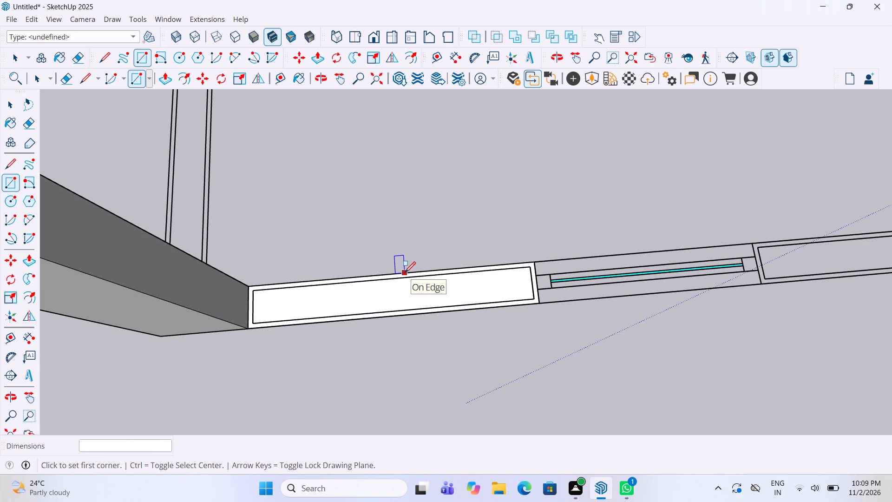
{"action": "scroll", "coordinate": [257, 291], "scroll_direction": "down", "scroll_amount": 7}
{"action": "scroll", "coordinate": [506, 272], "scroll_direction": "up", "scroll_amount": 7}
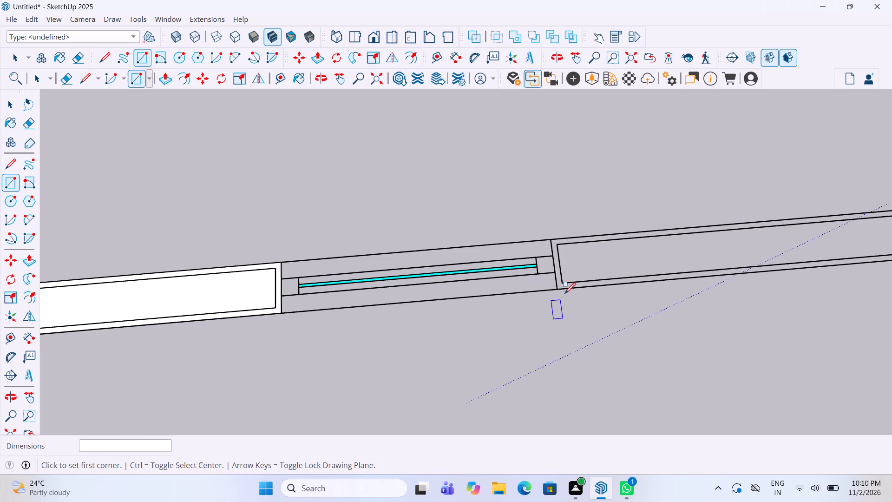
{"action": "left_click", "coordinate": [563, 287]}
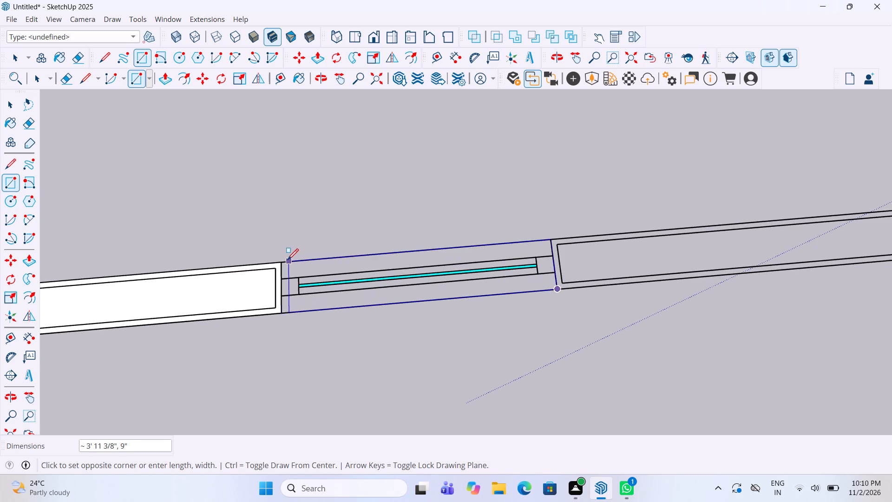
{"action": "left_click", "coordinate": [284, 262]}
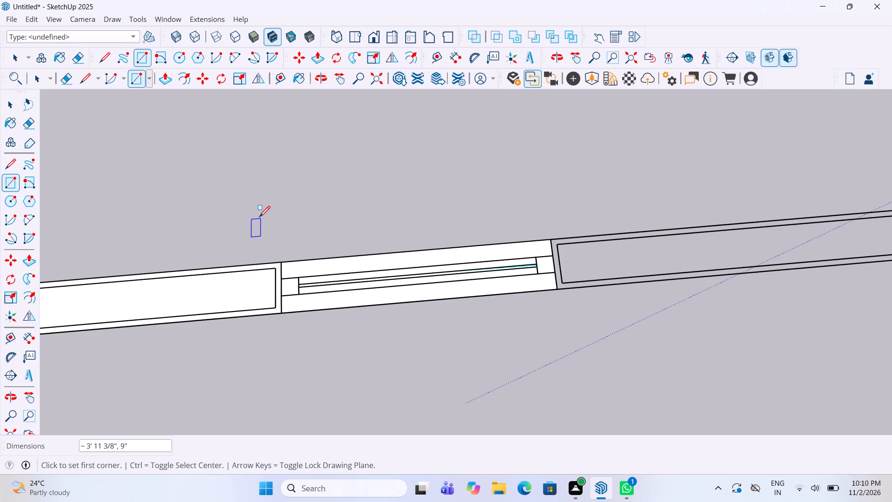
Draw a rectangle over the rear wall segment between the toilet-side window and the middle column.
{"action": "scroll", "coordinate": [249, 230], "scroll_direction": "down", "scroll_amount": 5}
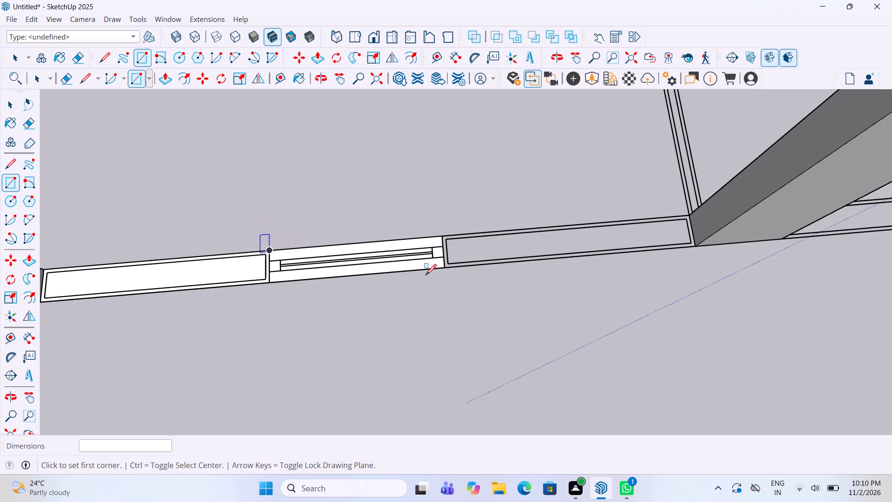
{"action": "scroll", "coordinate": [711, 248], "scroll_direction": "up", "scroll_amount": 3}
{"action": "double_click", "coordinate": [694, 245]}
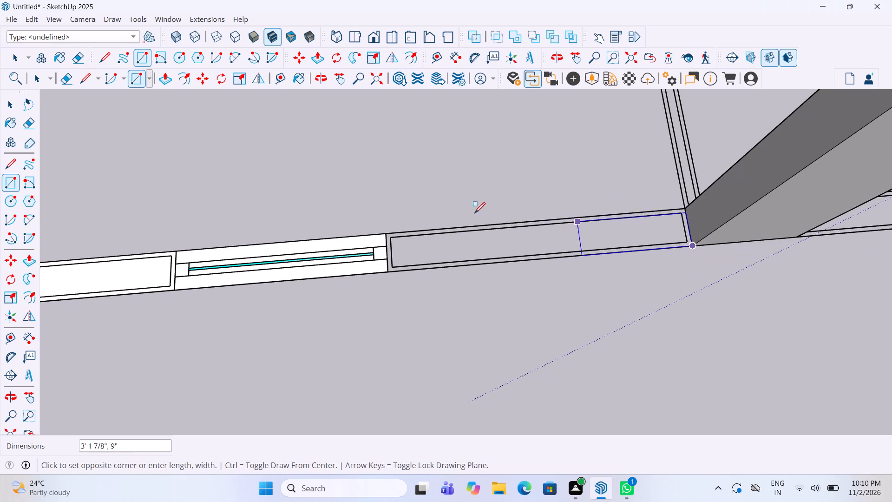
{"action": "left_click", "coordinate": [389, 234]}
Draw a rectangle about 3' 5" by 9" over the rear wall segment from the stair-side corner column to the nearby window.
{"action": "scroll", "coordinate": [367, 244], "scroll_direction": "down", "scroll_amount": 4}
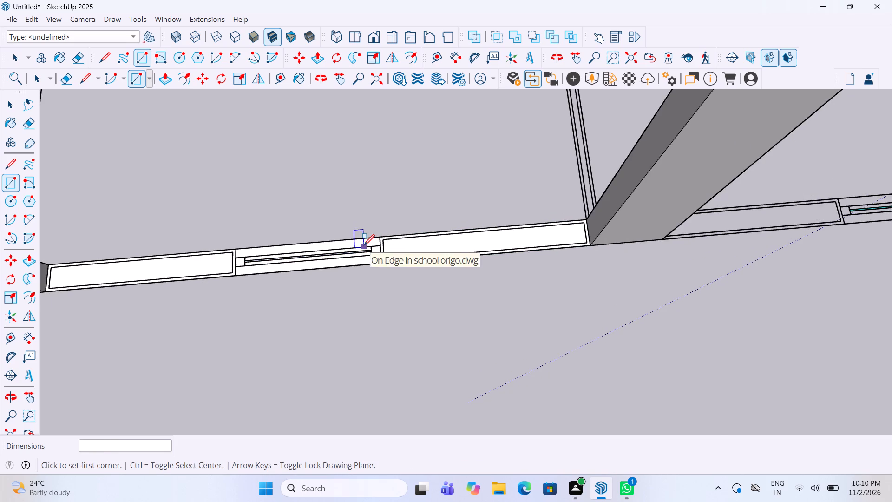
{"action": "scroll", "coordinate": [361, 246], "scroll_direction": "down", "scroll_amount": 13}
{"action": "scroll", "coordinate": [636, 218], "scroll_direction": "up", "scroll_amount": 5}
{"action": "scroll", "coordinate": [563, 226], "scroll_direction": "up", "scroll_amount": 2}
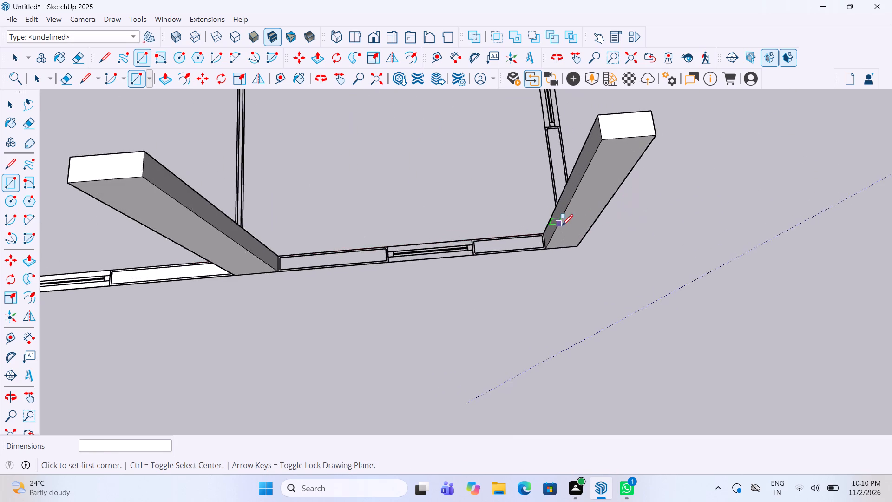
{"action": "scroll", "coordinate": [562, 226], "scroll_direction": "up", "scroll_amount": 1}
{"action": "scroll", "coordinate": [529, 245], "scroll_direction": "up", "scroll_amount": 8}
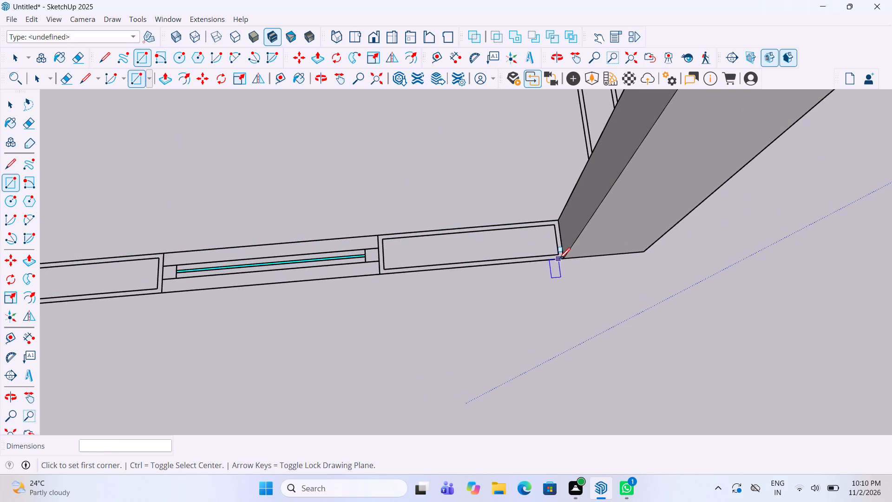
{"action": "left_click", "coordinate": [561, 260]}
{"action": "left_click", "coordinate": [378, 239]}
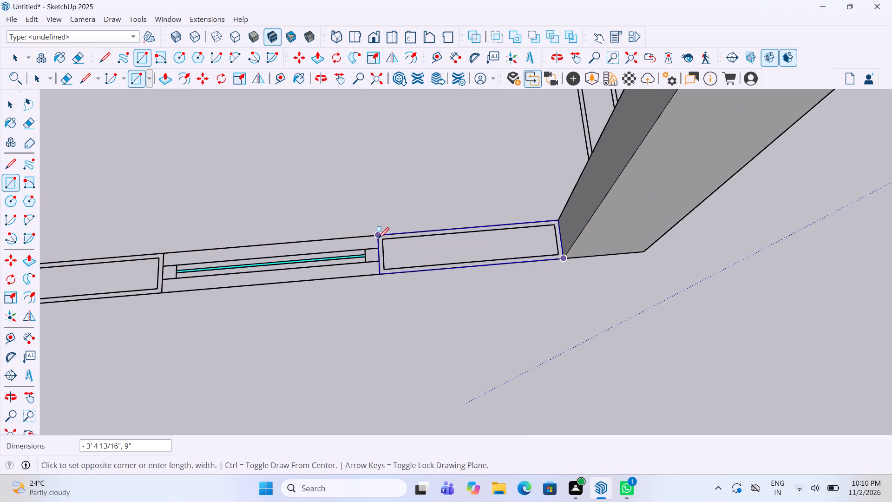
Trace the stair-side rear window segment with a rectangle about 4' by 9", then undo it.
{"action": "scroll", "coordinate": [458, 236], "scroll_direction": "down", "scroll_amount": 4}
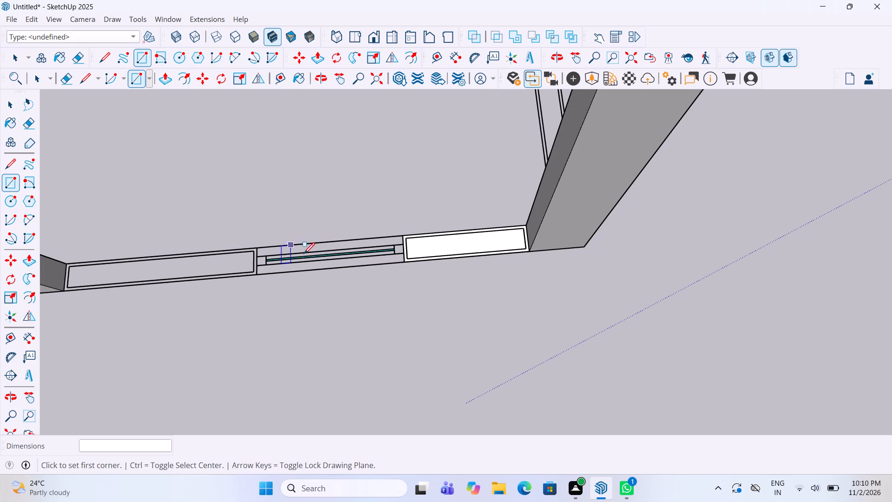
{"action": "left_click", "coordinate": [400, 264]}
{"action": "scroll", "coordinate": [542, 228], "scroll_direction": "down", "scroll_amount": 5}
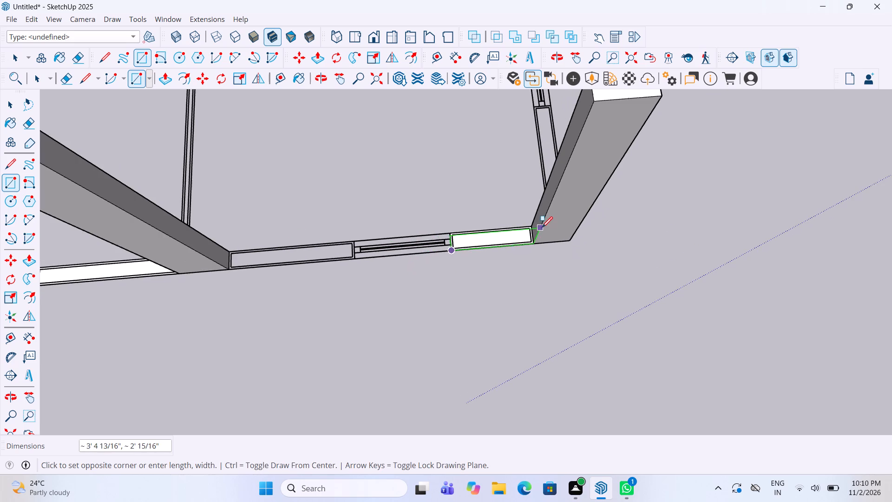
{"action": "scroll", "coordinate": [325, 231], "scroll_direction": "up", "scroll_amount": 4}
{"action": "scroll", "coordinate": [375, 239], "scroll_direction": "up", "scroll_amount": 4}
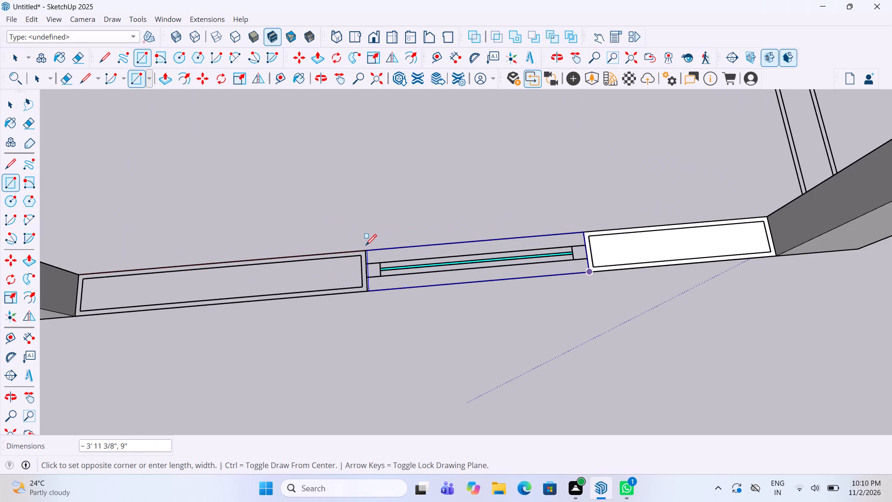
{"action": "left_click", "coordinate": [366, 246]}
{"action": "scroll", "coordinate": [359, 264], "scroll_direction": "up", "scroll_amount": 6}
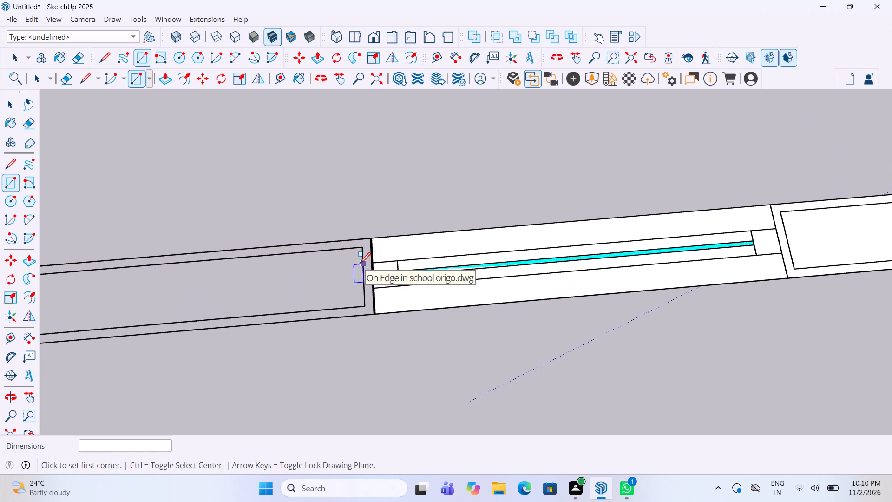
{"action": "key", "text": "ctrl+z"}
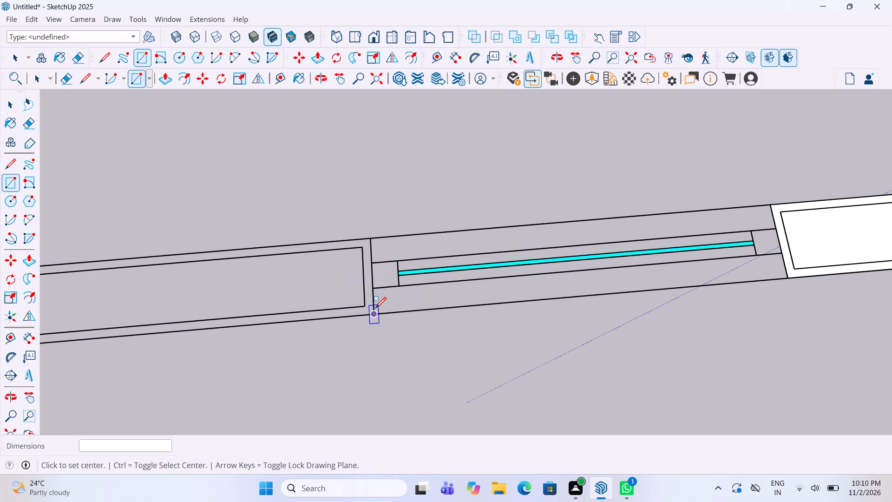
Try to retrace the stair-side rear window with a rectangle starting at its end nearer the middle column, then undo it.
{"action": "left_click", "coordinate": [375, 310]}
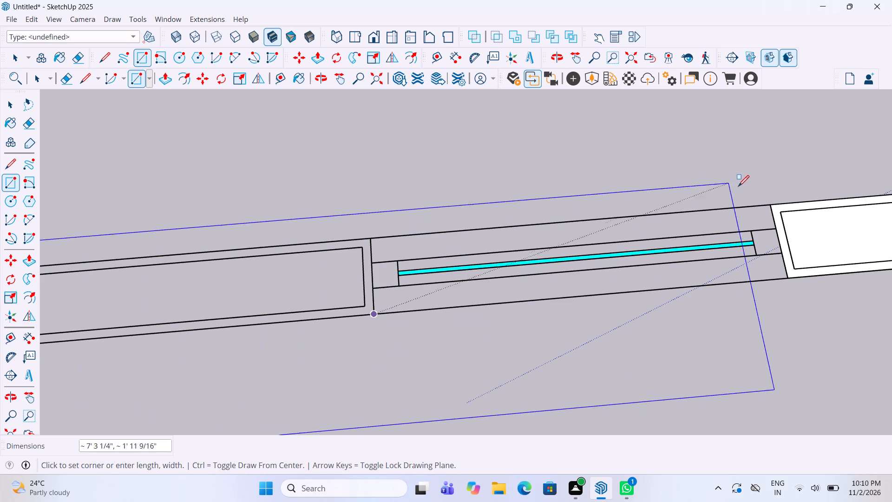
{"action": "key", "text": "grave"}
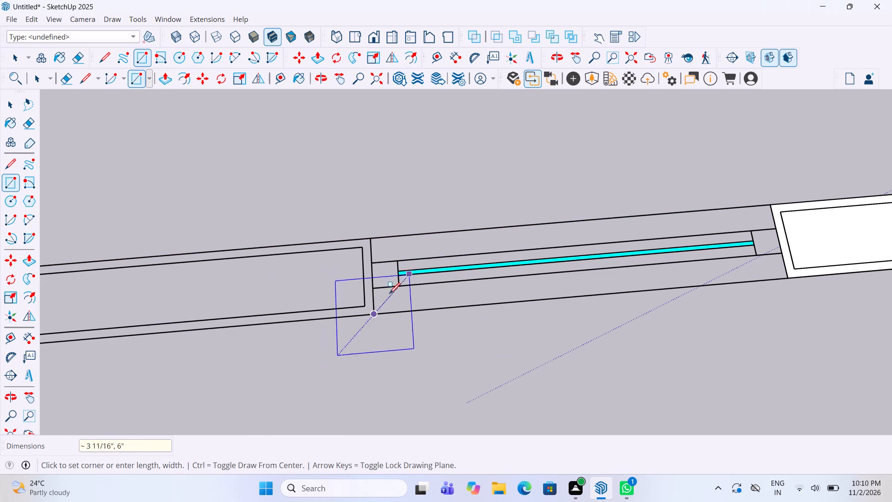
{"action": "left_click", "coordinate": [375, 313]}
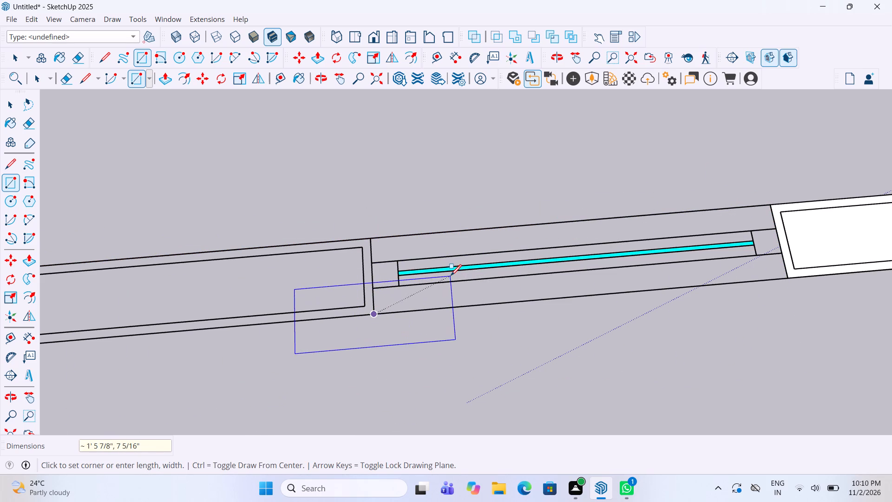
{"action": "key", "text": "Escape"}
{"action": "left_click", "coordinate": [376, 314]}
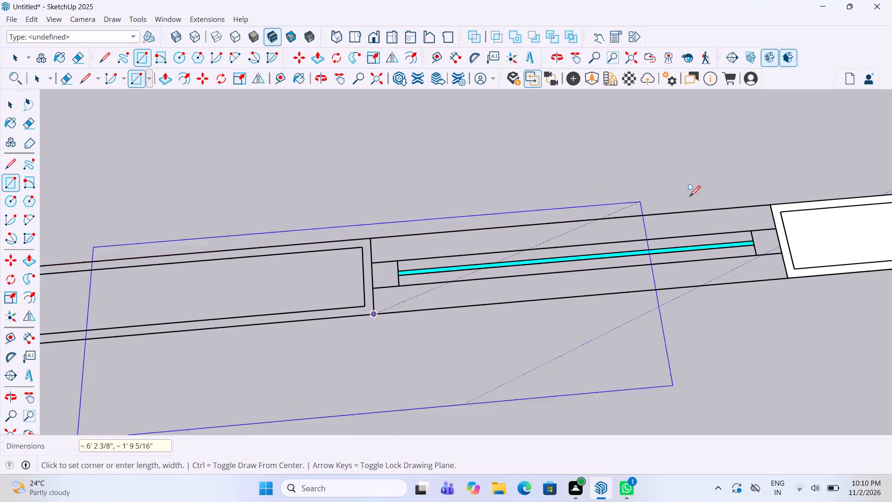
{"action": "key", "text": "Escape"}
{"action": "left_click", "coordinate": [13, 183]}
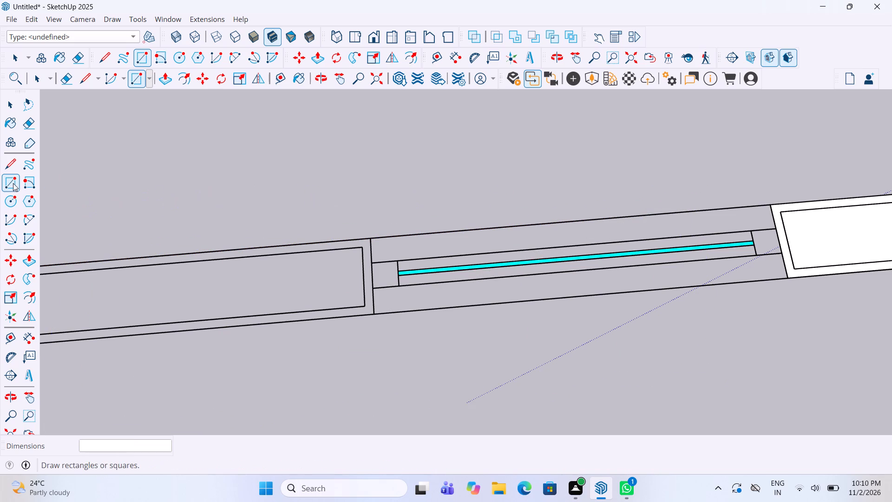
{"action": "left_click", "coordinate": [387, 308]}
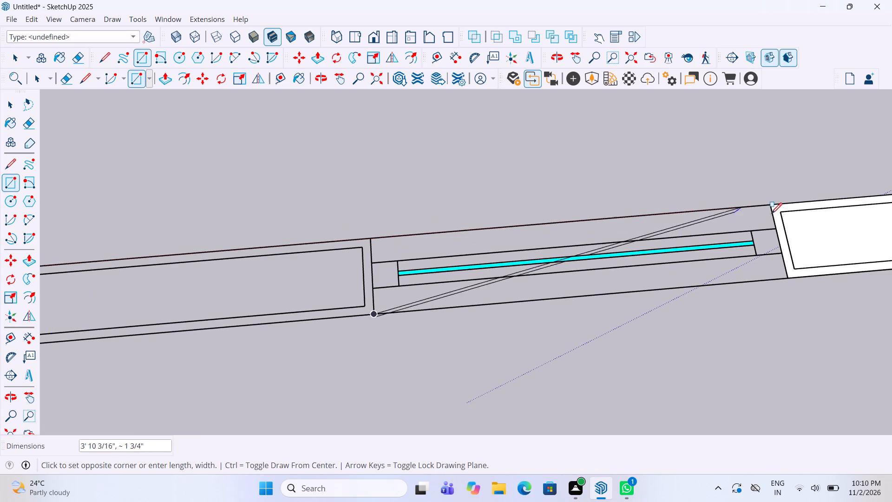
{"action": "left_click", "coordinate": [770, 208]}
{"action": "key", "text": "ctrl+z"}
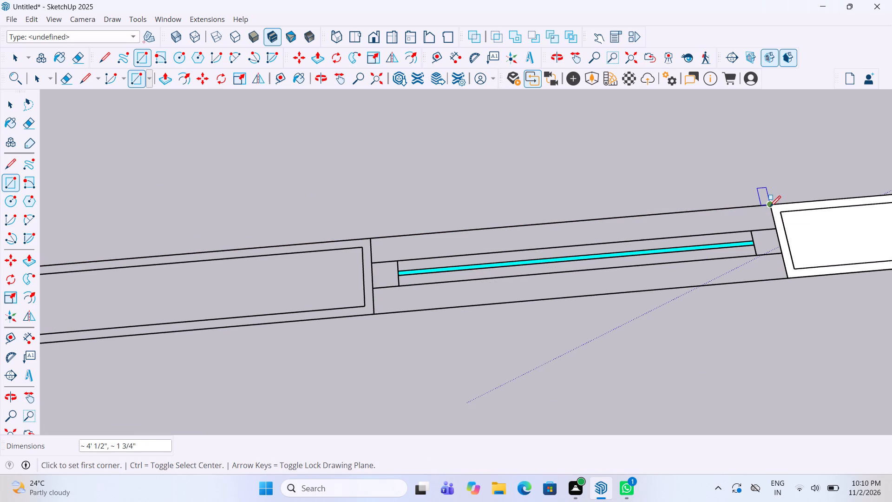
Draw a 9" wide rectangle over the stair-side rear window segment, starting from the corner of the traced end piece.
{"action": "left_click", "coordinate": [790, 277]}
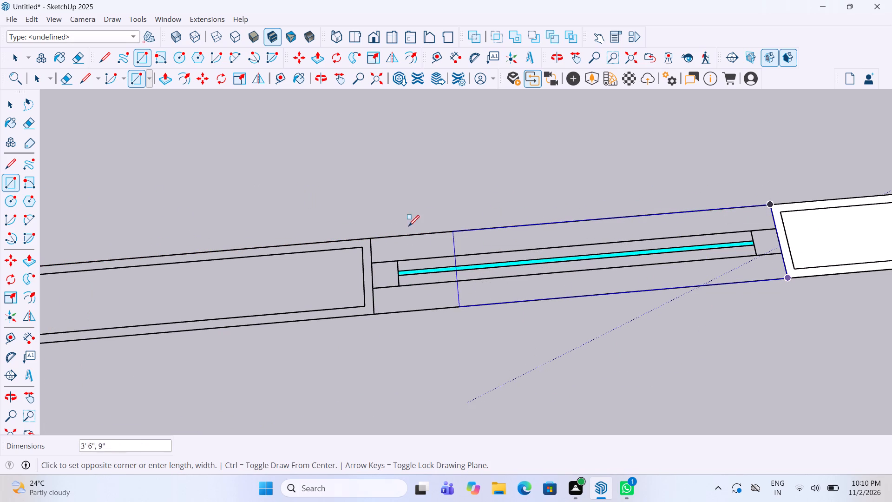
{"action": "left_click", "coordinate": [374, 236]}
Draw a rectangle about 5' 1" by 9" over the rear wall segment from the middle column to the stair-side window.
{"action": "scroll", "coordinate": [659, 219], "scroll_direction": "down", "scroll_amount": 9}
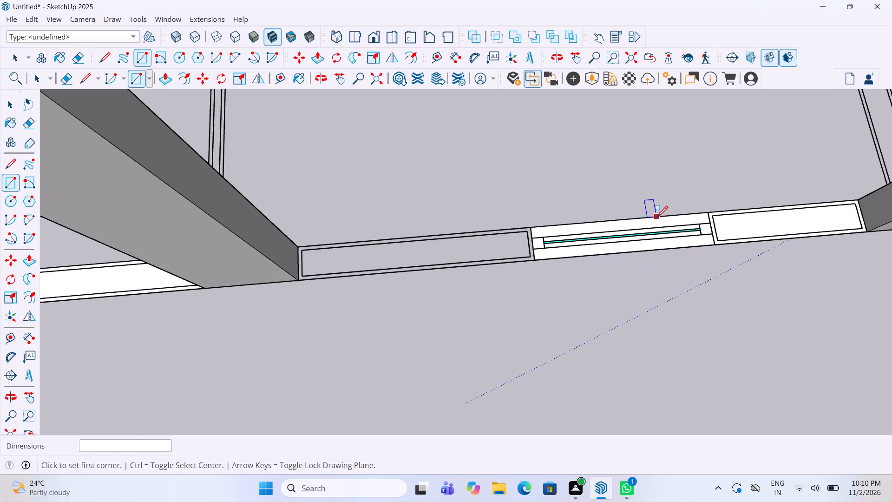
{"action": "scroll", "coordinate": [418, 246], "scroll_direction": "up", "scroll_amount": 3}
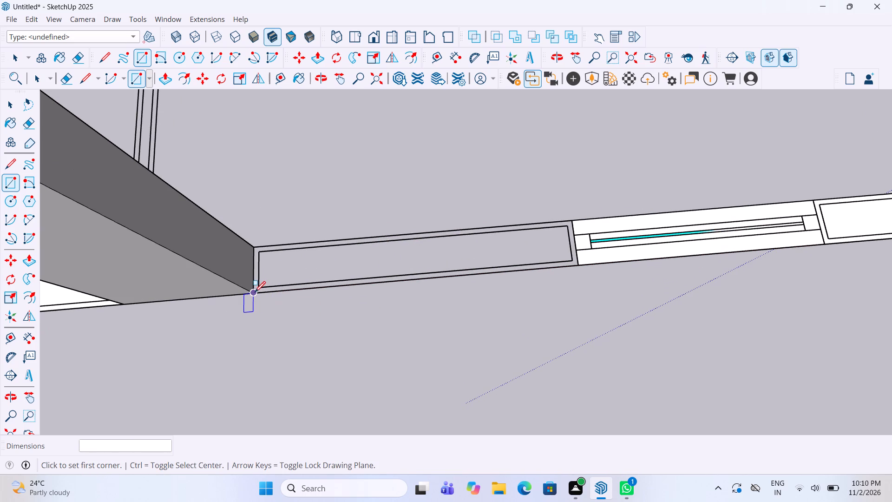
{"action": "left_click", "coordinate": [255, 293]}
{"action": "left_click", "coordinate": [572, 220]}
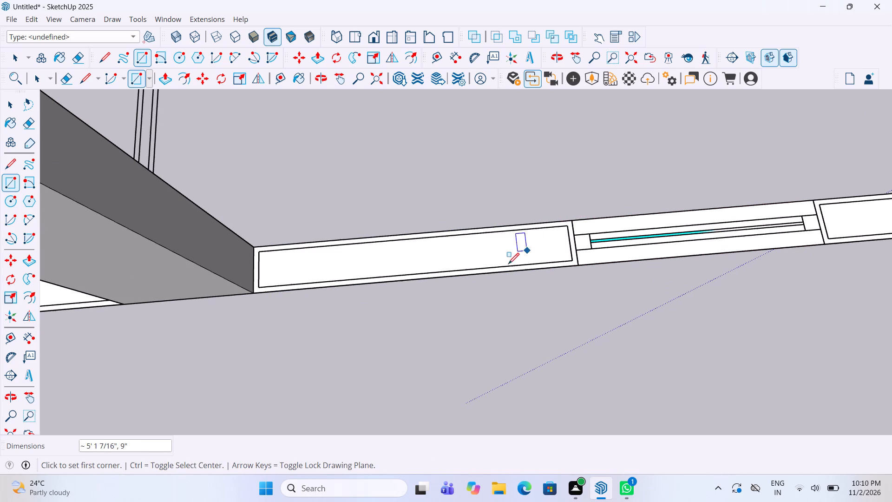
On the adjoining stair-side wall, draw a rectangle over the segment from the rear corner column to the window.
{"action": "scroll", "coordinate": [508, 266], "scroll_direction": "down", "scroll_amount": 5}
{"action": "scroll", "coordinate": [457, 277], "scroll_direction": "down", "scroll_amount": 20}
{"action": "scroll", "coordinate": [457, 277], "scroll_direction": "down", "scroll_amount": 1}
{"action": "middle_click_drag", "start_coordinate": [583, 222], "coordinate": [531, 222]}
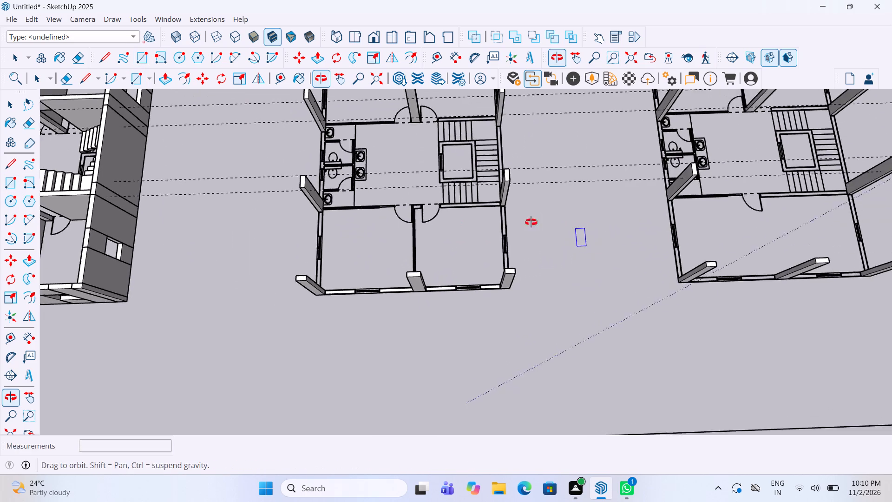
{"action": "middle_click_drag", "start_coordinate": [531, 222], "coordinate": [348, 227]}
{"action": "middle_click_drag", "start_coordinate": [343, 228], "coordinate": [338, 229]}
{"action": "scroll", "coordinate": [474, 257], "scroll_direction": "up", "scroll_amount": 4}
{"action": "middle_click_drag", "start_coordinate": [475, 274], "coordinate": [363, 197]}
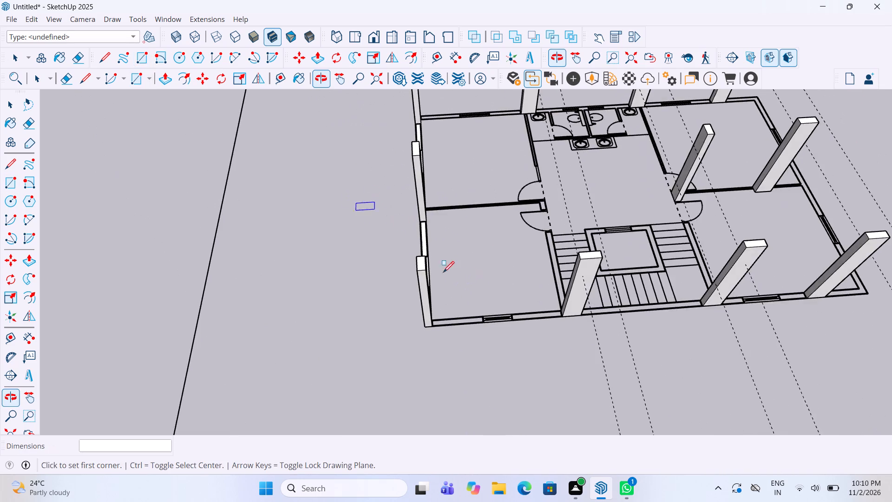
{"action": "scroll", "coordinate": [449, 287], "scroll_direction": "up", "scroll_amount": 4}
{"action": "scroll", "coordinate": [432, 339], "scroll_direction": "up", "scroll_amount": 15}
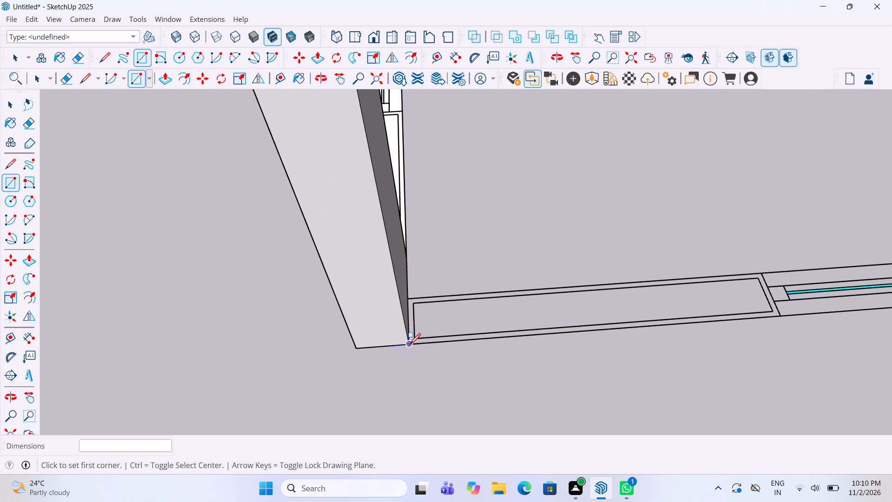
{"action": "left_click", "coordinate": [410, 345]}
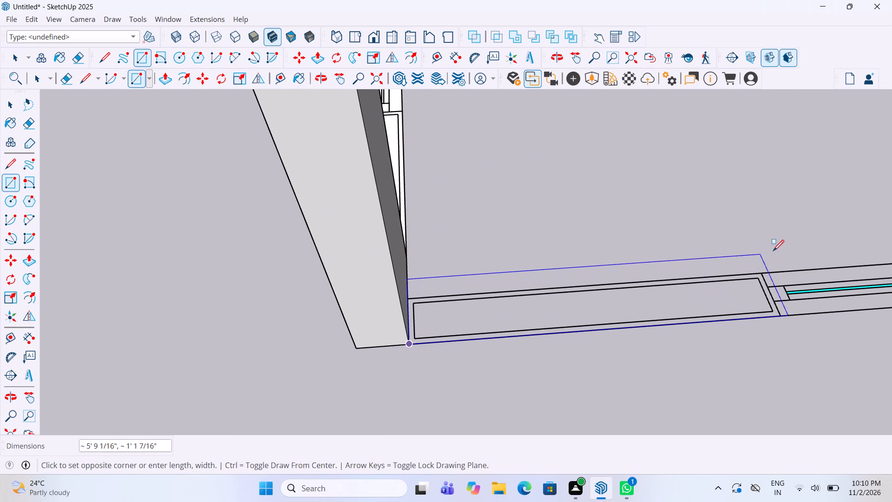
{"action": "left_click", "coordinate": [762, 273]}
Draw a rectangle over the window segment of the stair-side wall, next to the piece just traced.
{"action": "scroll", "coordinate": [458, 289], "scroll_direction": "down", "scroll_amount": 11}
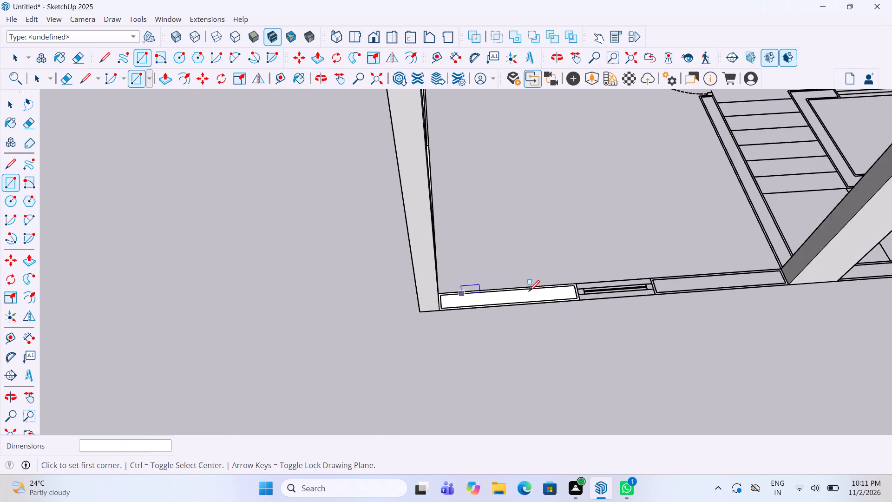
{"action": "scroll", "coordinate": [632, 279], "scroll_direction": "up", "scroll_amount": 10}
{"action": "left_click", "coordinate": [642, 270]}
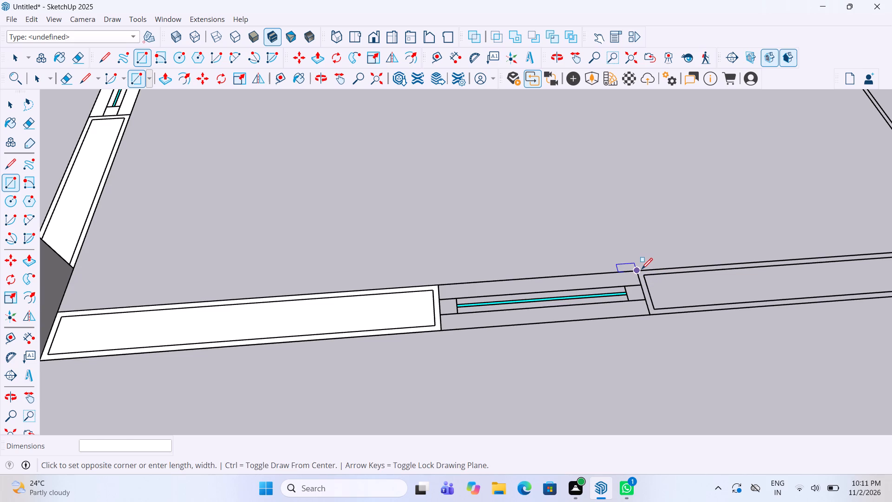
{"action": "left_click", "coordinate": [440, 330]}
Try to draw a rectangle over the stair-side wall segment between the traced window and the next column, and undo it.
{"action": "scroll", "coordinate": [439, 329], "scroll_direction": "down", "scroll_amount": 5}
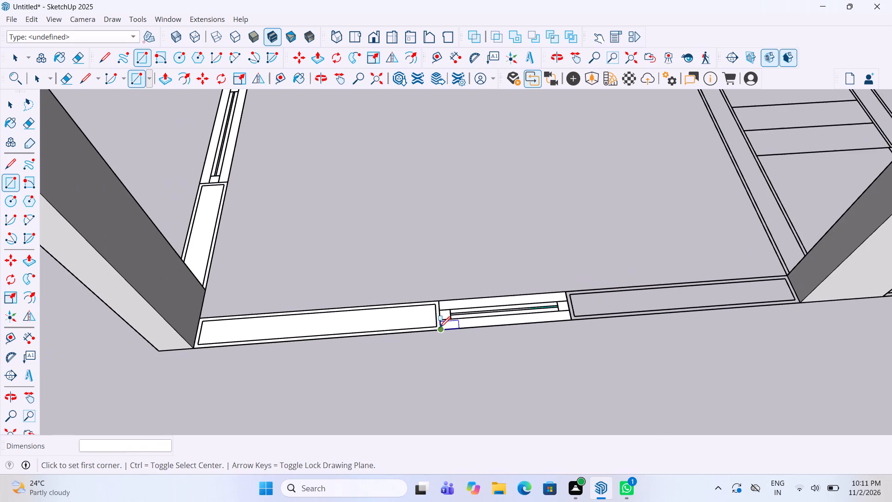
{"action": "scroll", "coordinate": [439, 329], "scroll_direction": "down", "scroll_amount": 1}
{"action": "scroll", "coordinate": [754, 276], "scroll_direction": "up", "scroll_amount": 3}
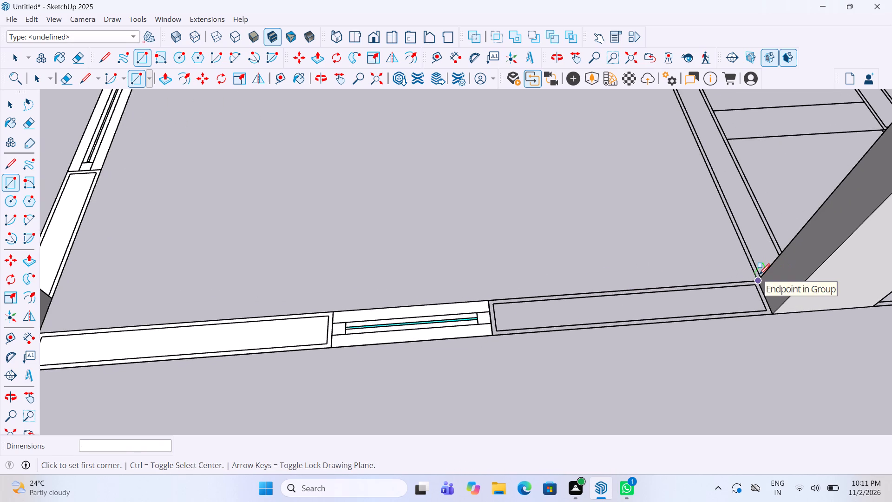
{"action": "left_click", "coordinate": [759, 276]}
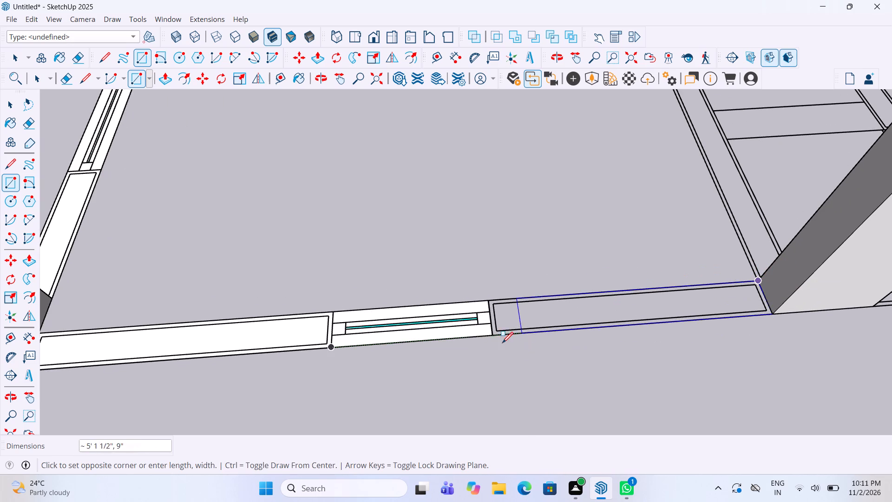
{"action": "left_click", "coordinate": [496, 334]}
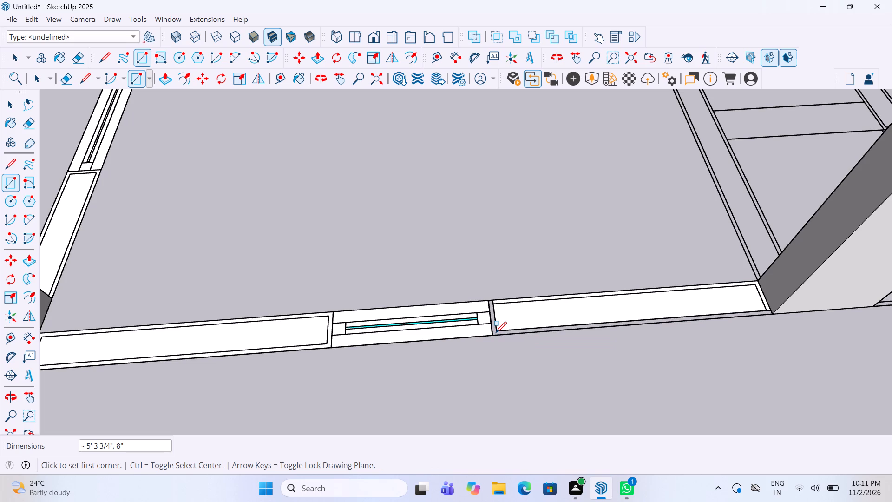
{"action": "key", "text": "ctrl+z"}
Draw a rectangle about 5' 5" by 9" over the stair-side wall segment from the traced window to the next column.
{"action": "left_click", "coordinate": [493, 337]}
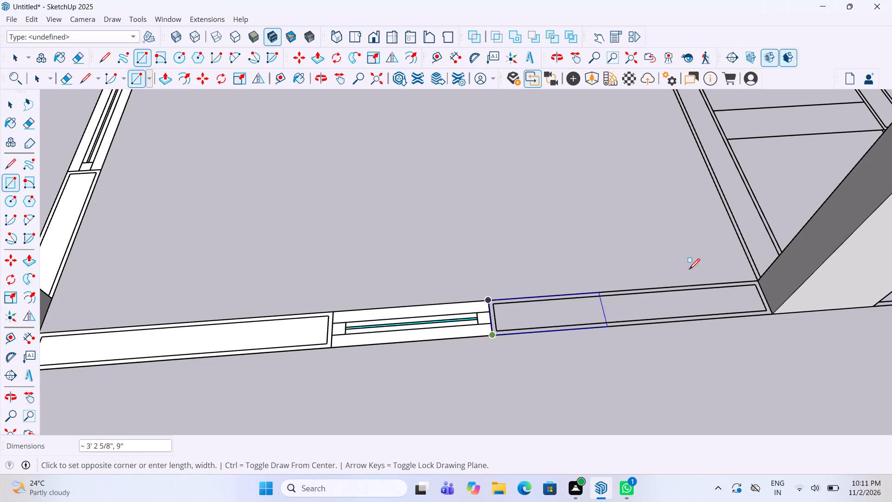
{"action": "scroll", "coordinate": [721, 264], "scroll_direction": "up", "scroll_amount": 3}
{"action": "left_click", "coordinate": [769, 285]}
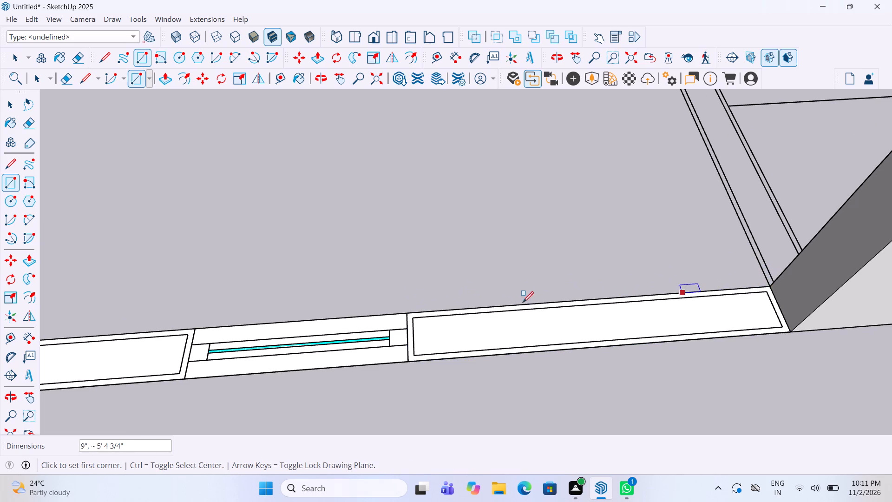
Draw a rectangle about 13' 3" by 9" over the outer wall segment beside the staircase, between its two columns.
{"action": "scroll", "coordinate": [512, 308], "scroll_direction": "down", "scroll_amount": 11}
{"action": "middle_click_drag", "start_coordinate": [540, 285], "coordinate": [544, 329]}
{"action": "scroll", "coordinate": [491, 311], "scroll_direction": "down", "scroll_amount": 4}
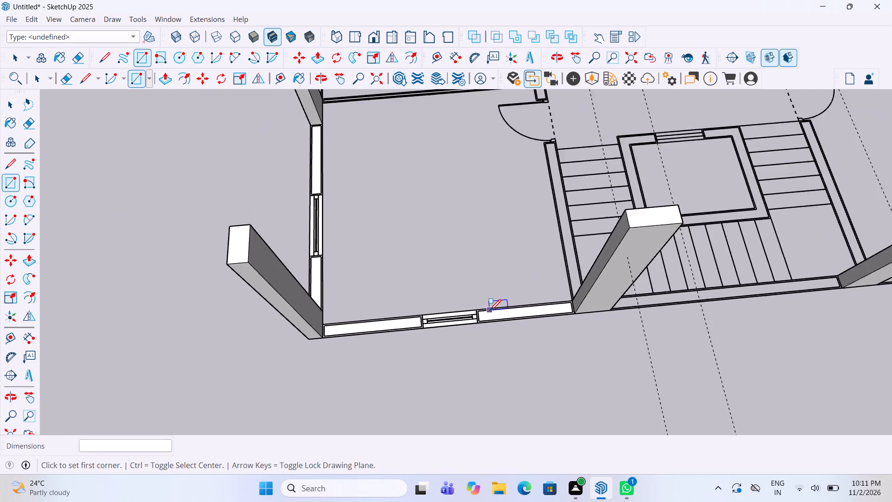
{"action": "scroll", "coordinate": [490, 311], "scroll_direction": "down", "scroll_amount": 7}
{"action": "scroll", "coordinate": [786, 290], "scroll_direction": "up", "scroll_amount": 4}
{"action": "scroll", "coordinate": [491, 315], "scroll_direction": "up", "scroll_amount": 11}
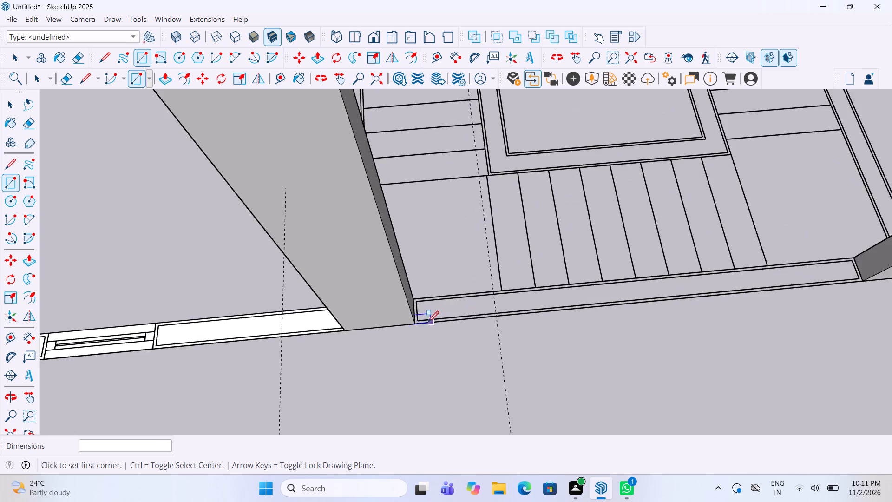
{"action": "scroll", "coordinate": [428, 323], "scroll_direction": "up", "scroll_amount": 3}
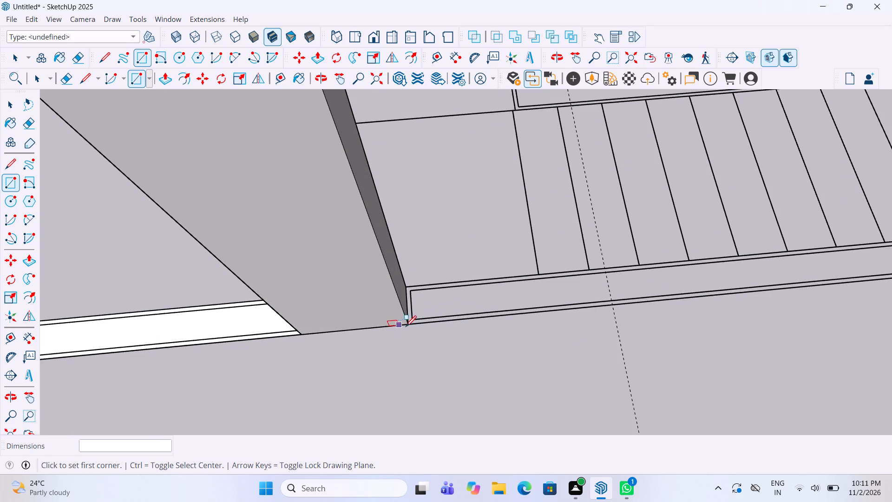
{"action": "left_click", "coordinate": [409, 326]}
{"action": "scroll", "coordinate": [408, 321], "scroll_direction": "down", "scroll_amount": 9}
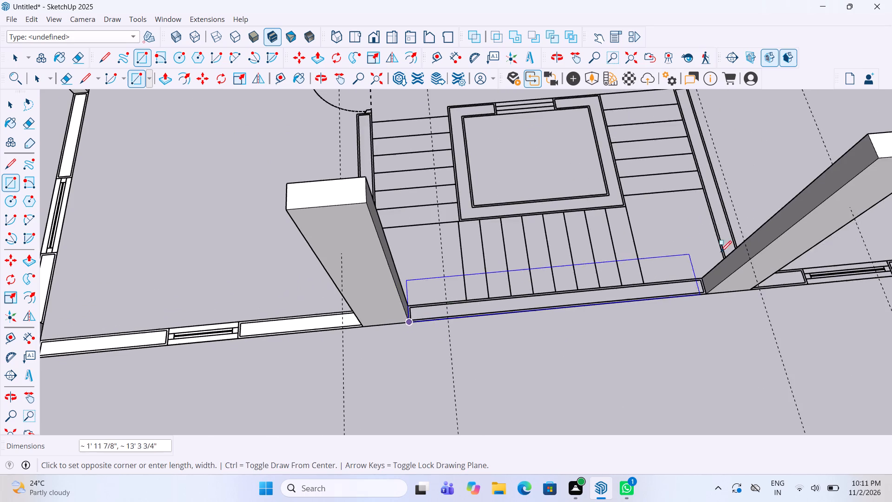
{"action": "scroll", "coordinate": [757, 253], "scroll_direction": "up", "scroll_amount": 11}
{"action": "left_click", "coordinate": [674, 300]}
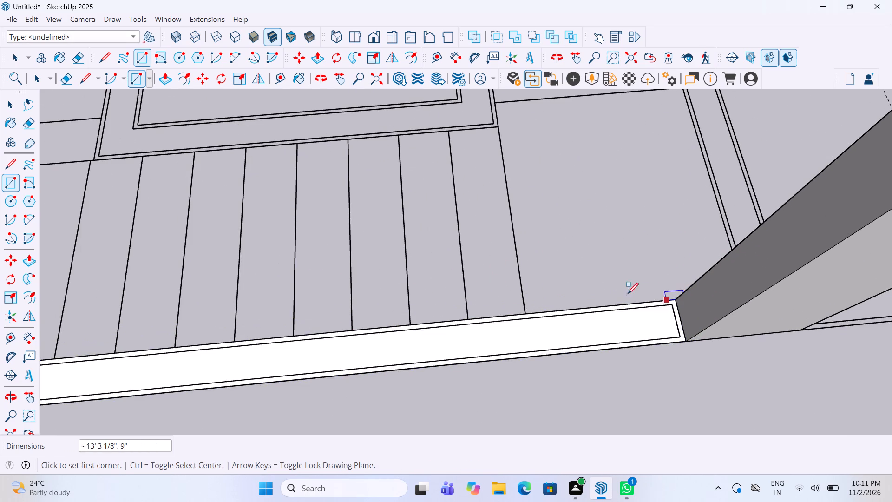
Past the staircase, draw 9" wide rectangles over the short wall segment beside the column and over the adjoining window segment.
{"action": "scroll", "coordinate": [561, 296], "scroll_direction": "down", "scroll_amount": 6}
{"action": "scroll", "coordinate": [431, 298], "scroll_direction": "down", "scroll_amount": 10}
{"action": "scroll", "coordinate": [656, 302], "scroll_direction": "up", "scroll_amount": 4}
{"action": "scroll", "coordinate": [572, 313], "scroll_direction": "up", "scroll_amount": 4}
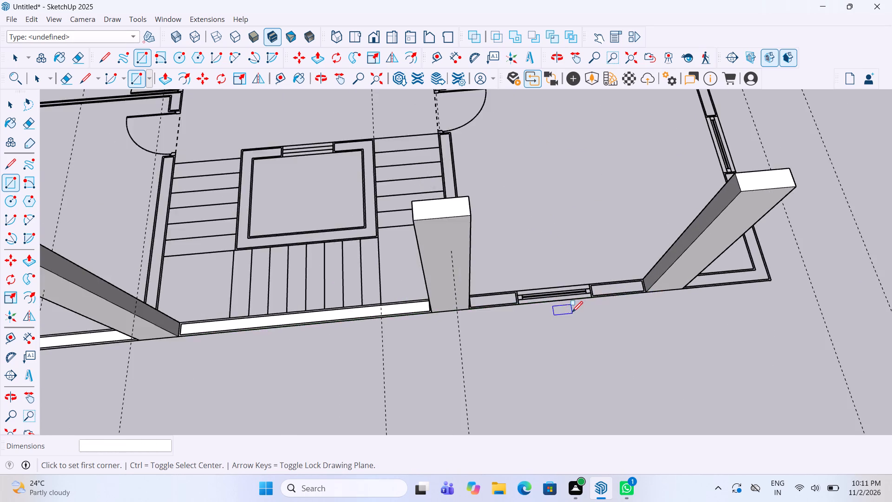
{"action": "scroll", "coordinate": [553, 310], "scroll_direction": "up", "scroll_amount": 4}
{"action": "scroll", "coordinate": [426, 304], "scroll_direction": "up", "scroll_amount": 4}
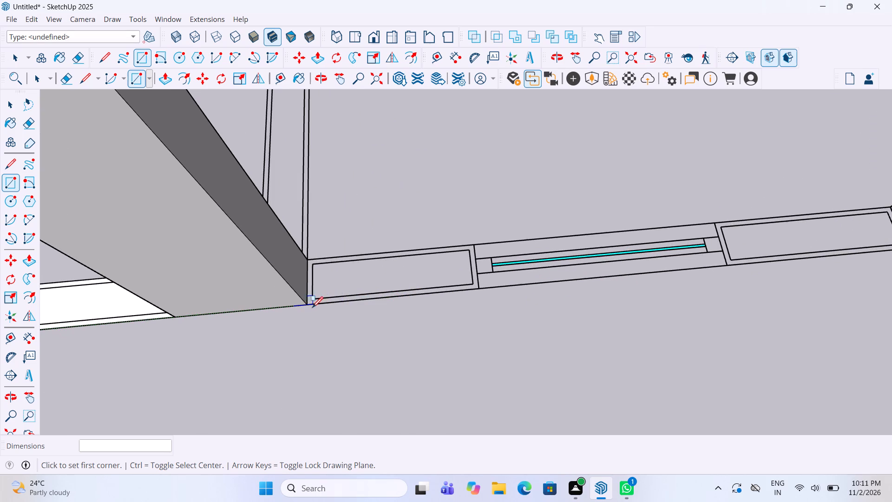
{"action": "left_click", "coordinate": [303, 306]}
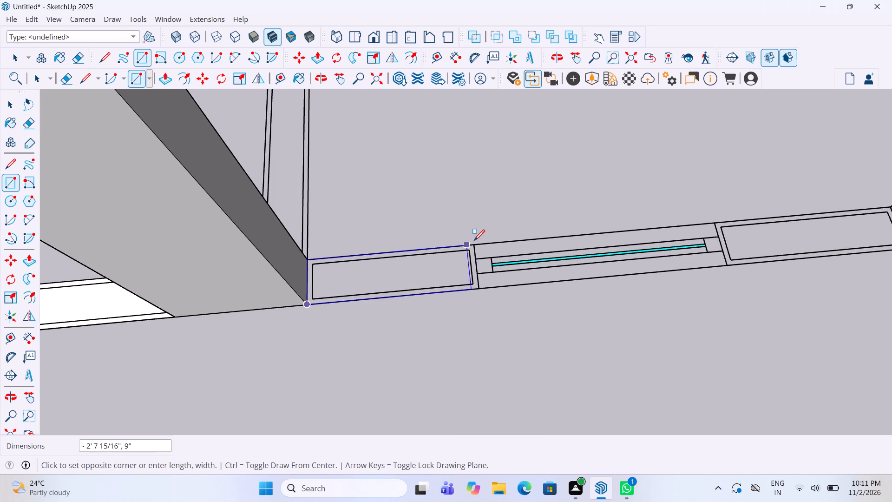
{"action": "left_click", "coordinate": [474, 242]}
{"action": "left_click", "coordinate": [476, 291]}
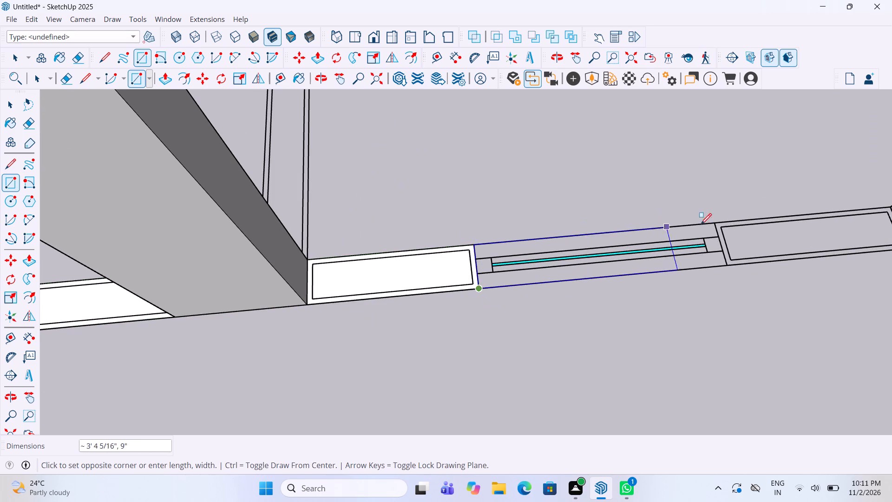
{"action": "left_click", "coordinate": [716, 226]}
Draw a rectangle about 3' by 9" over the wall segment from that window to the following column.
{"action": "scroll", "coordinate": [458, 303], "scroll_direction": "down", "scroll_amount": 11}
{"action": "scroll", "coordinate": [672, 267], "scroll_direction": "up", "scroll_amount": 7}
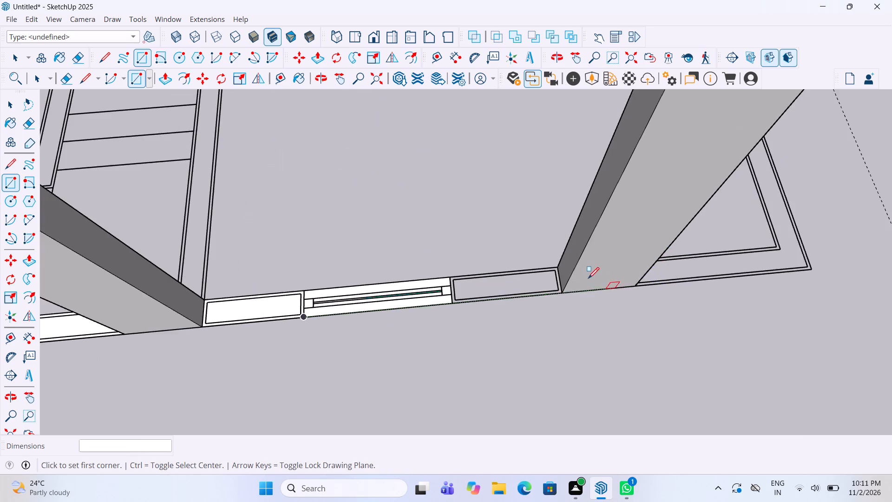
{"action": "scroll", "coordinate": [588, 279], "scroll_direction": "up", "scroll_amount": 2}
{"action": "left_click", "coordinate": [550, 299]}
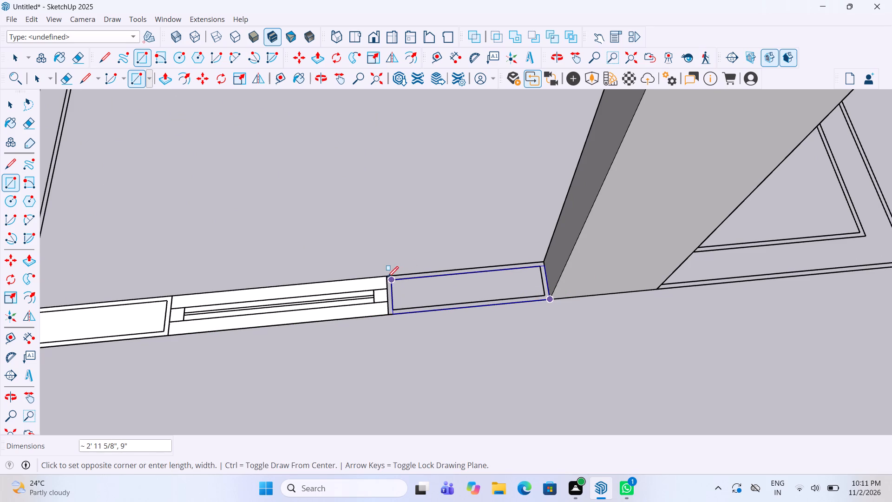
{"action": "left_click", "coordinate": [383, 277]}
Draw a rectangle over the last segment of the stair-side wall, from the column to the building's outer corner.
{"action": "scroll", "coordinate": [370, 289], "scroll_direction": "down", "scroll_amount": 9}
{"action": "scroll", "coordinate": [611, 274], "scroll_direction": "up", "scroll_amount": 4}
{"action": "scroll", "coordinate": [544, 282], "scroll_direction": "up", "scroll_amount": 2}
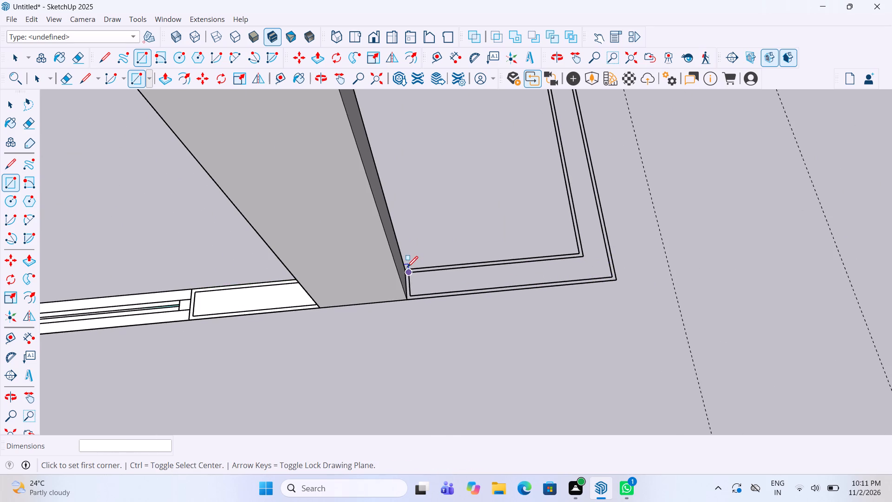
{"action": "scroll", "coordinate": [407, 268], "scroll_direction": "up", "scroll_amount": 5}
{"action": "left_click", "coordinate": [404, 270]}
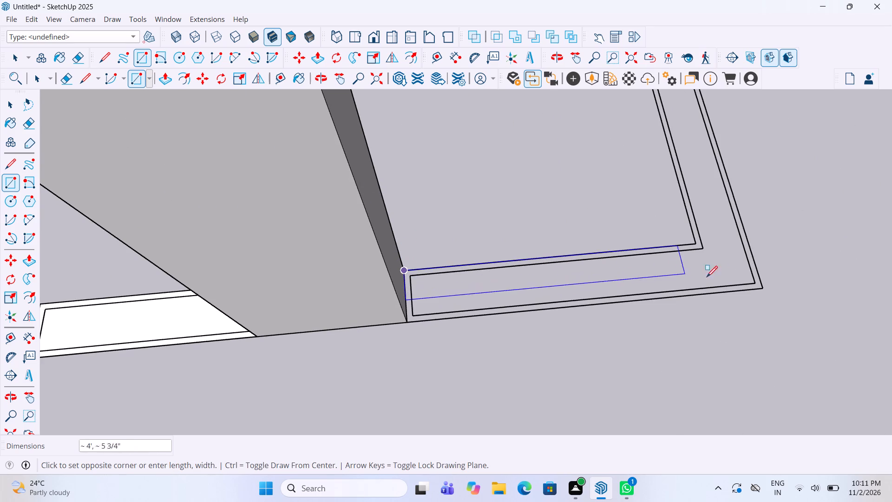
{"action": "left_click", "coordinate": [761, 285]}
On the adjoining end wall, draw a rectangle about 6' 1" by 9" from the traced corner piece to the first window.
{"action": "scroll", "coordinate": [737, 294], "scroll_direction": "down", "scroll_amount": 4}
{"action": "middle_click_drag", "start_coordinate": [734, 297], "coordinate": [727, 294]}
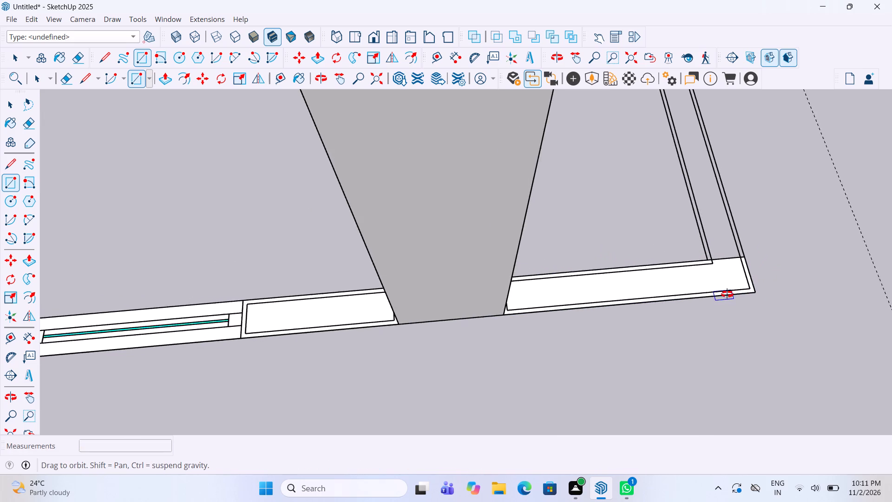
{"action": "middle_click_drag", "start_coordinate": [727, 294], "coordinate": [447, 261]}
{"action": "scroll", "coordinate": [439, 225], "scroll_direction": "down", "scroll_amount": 11}
{"action": "scroll", "coordinate": [689, 311], "scroll_direction": "up", "scroll_amount": 3}
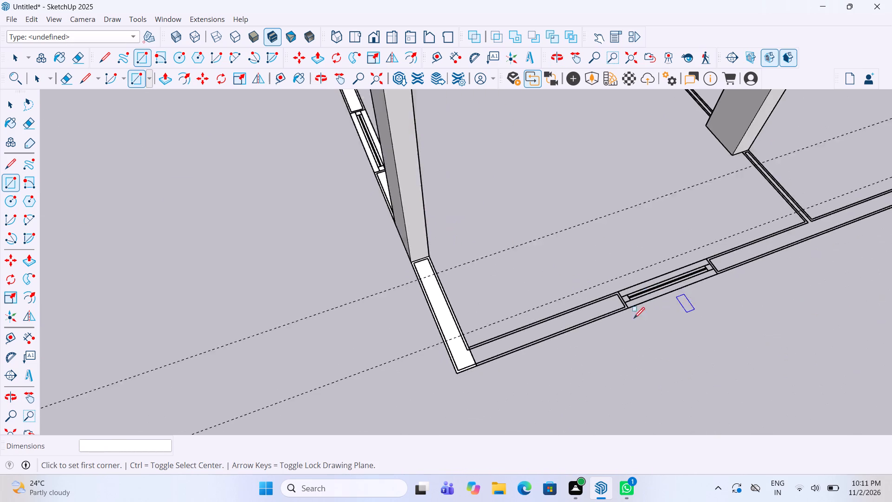
{"action": "scroll", "coordinate": [634, 319], "scroll_direction": "up", "scroll_amount": 6}
{"action": "left_click", "coordinate": [614, 299]}
{"action": "scroll", "coordinate": [614, 299], "scroll_direction": "down", "scroll_amount": 4}
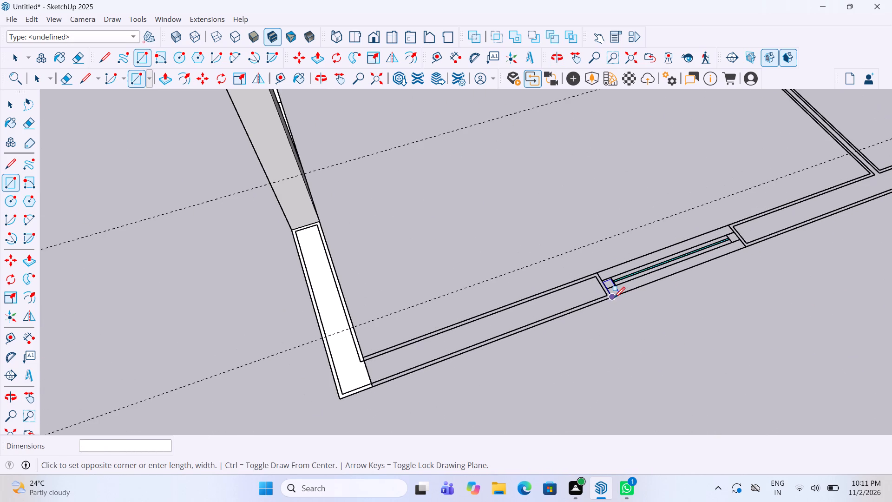
{"action": "scroll", "coordinate": [385, 327], "scroll_direction": "up", "scroll_amount": 4}
{"action": "left_click", "coordinate": [352, 372]}
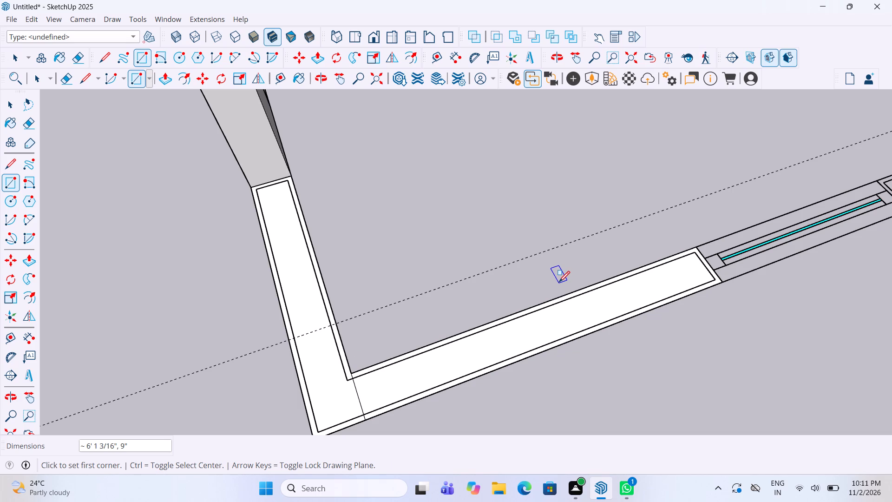
Draw a rectangle about 4' by 9" over the first window segment of the end wall.
{"action": "scroll", "coordinate": [559, 283], "scroll_direction": "down", "scroll_amount": 7}
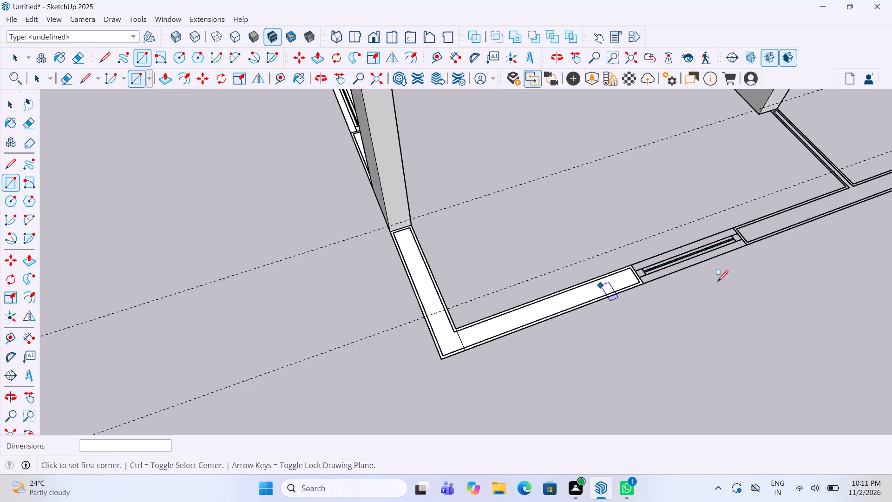
{"action": "middle_click_drag", "start_coordinate": [717, 283], "coordinate": [605, 297]}
{"action": "scroll", "coordinate": [489, 195], "scroll_direction": "down", "scroll_amount": 5}
{"action": "scroll", "coordinate": [631, 315], "scroll_direction": "up", "scroll_amount": 10}
{"action": "scroll", "coordinate": [670, 293], "scroll_direction": "up", "scroll_amount": 4}
{"action": "left_click", "coordinate": [655, 296]}
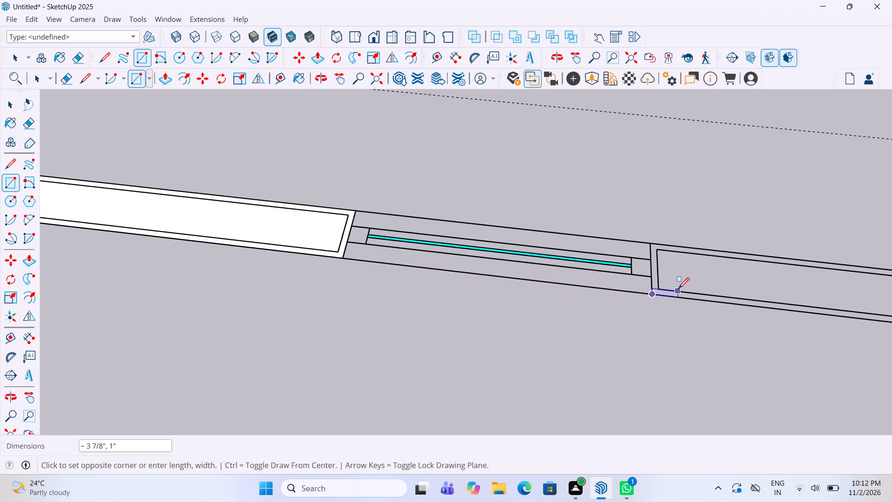
{"action": "left_click", "coordinate": [358, 212]}
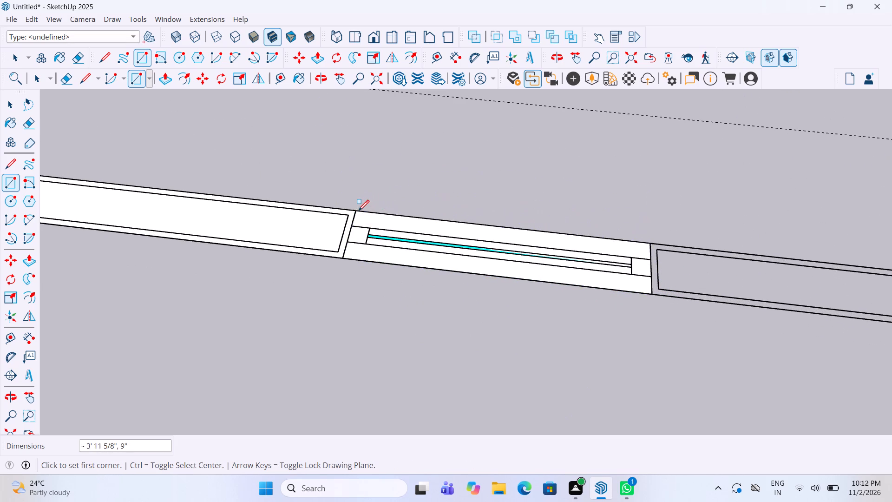
Draw a rectangle about 10' 11" by 9" over the end wall segment between the two windows, across the partition wall junction.
{"action": "scroll", "coordinate": [351, 230], "scroll_direction": "down", "scroll_amount": 10}
{"action": "scroll", "coordinate": [563, 234], "scroll_direction": "up", "scroll_amount": 4}
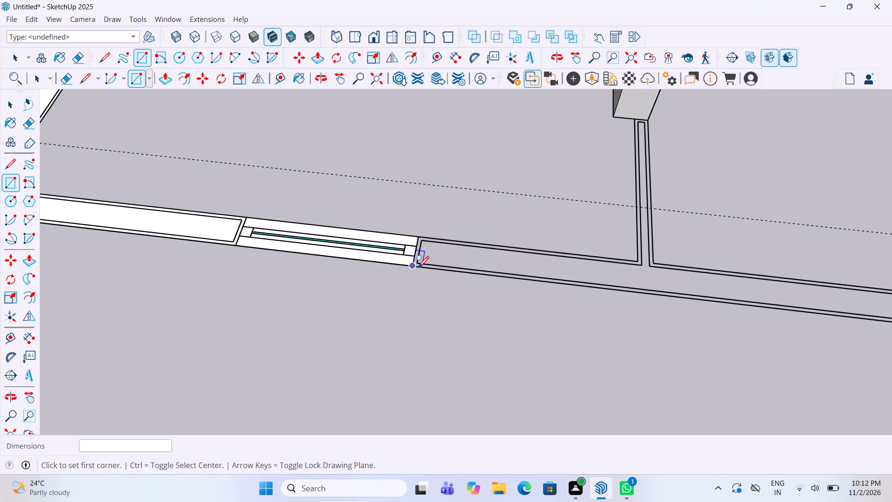
{"action": "left_click", "coordinate": [417, 268]}
{"action": "scroll", "coordinate": [427, 258], "scroll_direction": "down", "scroll_amount": 5}
{"action": "scroll", "coordinate": [656, 273], "scroll_direction": "up", "scroll_amount": 3}
{"action": "scroll", "coordinate": [727, 278], "scroll_direction": "up", "scroll_amount": 4}
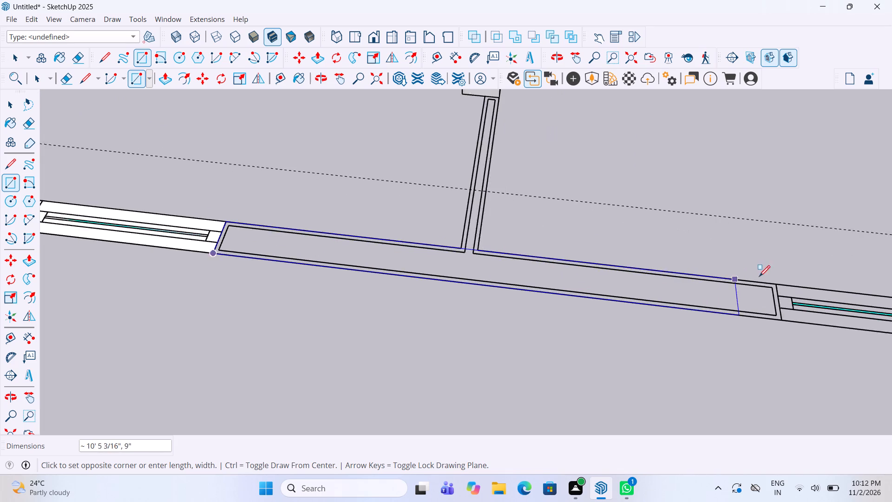
{"action": "left_click", "coordinate": [780, 285]}
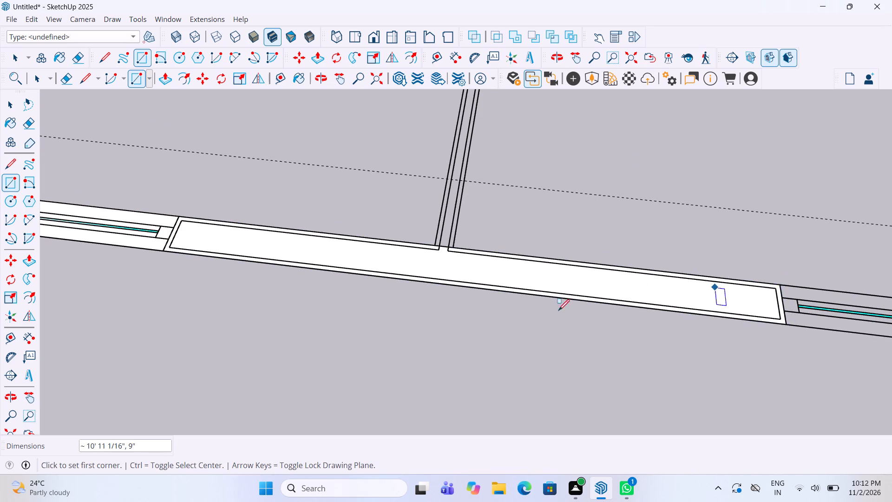
Draw a rectangle about 4' by 9" over the second window segment of the end wall.
{"action": "scroll", "coordinate": [505, 318], "scroll_direction": "down", "scroll_amount": 6}
{"action": "scroll", "coordinate": [388, 302], "scroll_direction": "down", "scroll_amount": 6}
{"action": "scroll", "coordinate": [634, 352], "scroll_direction": "up", "scroll_amount": 10}
{"action": "scroll", "coordinate": [500, 292], "scroll_direction": "up", "scroll_amount": 2}
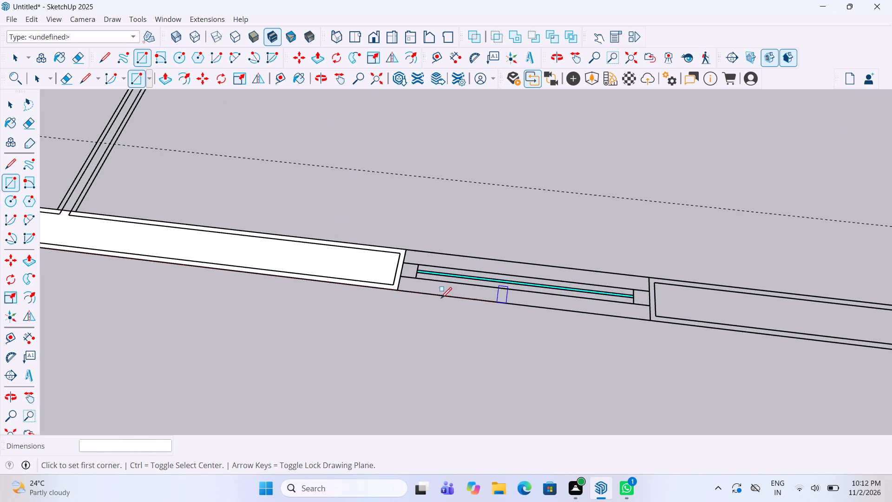
{"action": "left_click", "coordinate": [398, 290]}
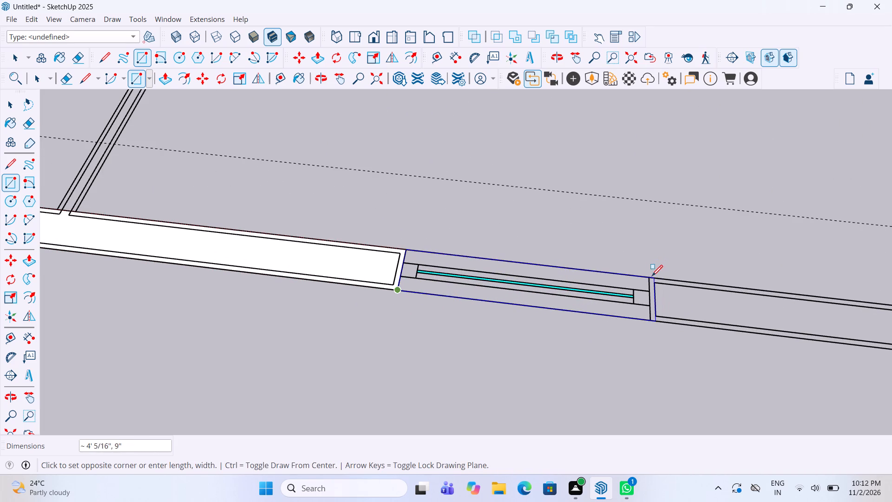
{"action": "left_click", "coordinate": [649, 277]}
Draw a rectangle about 5' 10" by 9" over the end wall from the second window to the inner corner of the opposite side wall.
{"action": "left_click", "coordinate": [647, 319]}
{"action": "scroll", "coordinate": [526, 298], "scroll_direction": "down", "scroll_amount": 6}
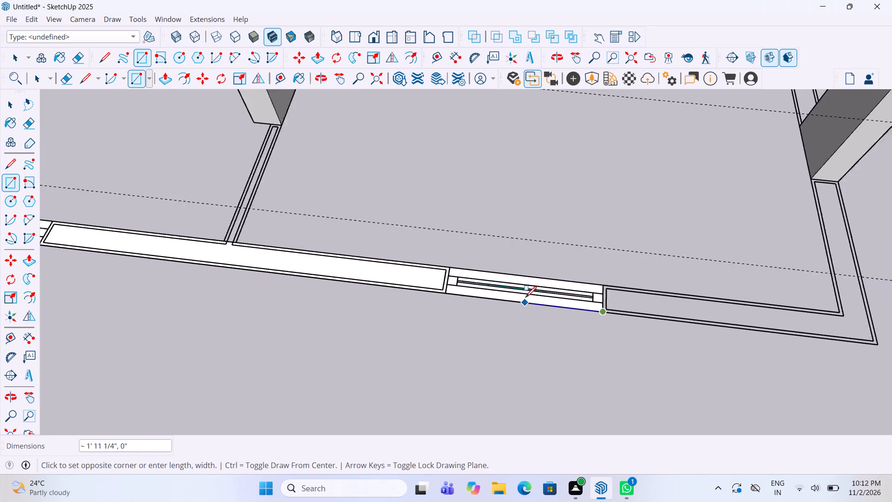
{"action": "scroll", "coordinate": [525, 298], "scroll_direction": "down", "scroll_amount": 3}
{"action": "scroll", "coordinate": [729, 312], "scroll_direction": "up", "scroll_amount": 8}
{"action": "left_click", "coordinate": [741, 302]}
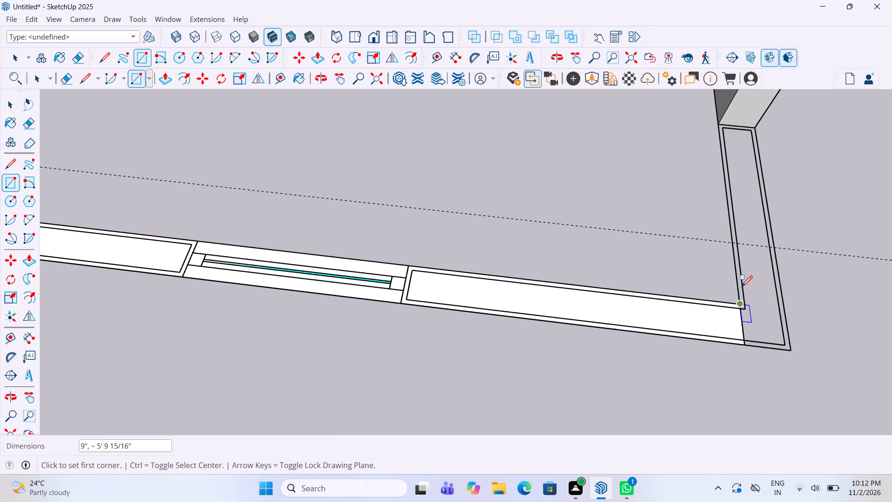
Draw a rectangle over the opposite side wall's last segment, from the column to the outer corner of the end wall.
{"action": "left_click", "coordinate": [717, 125]}
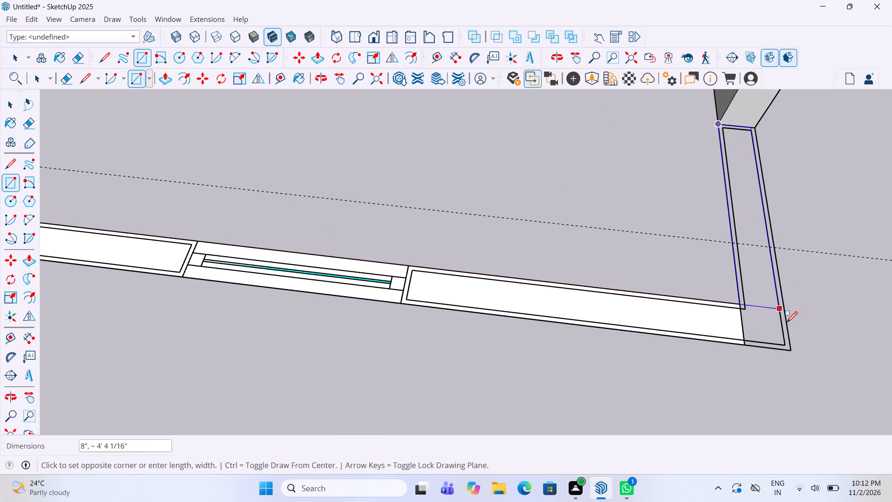
{"action": "left_click", "coordinate": [791, 349]}
{"action": "scroll", "coordinate": [744, 380], "scroll_direction": "down", "scroll_amount": 19}
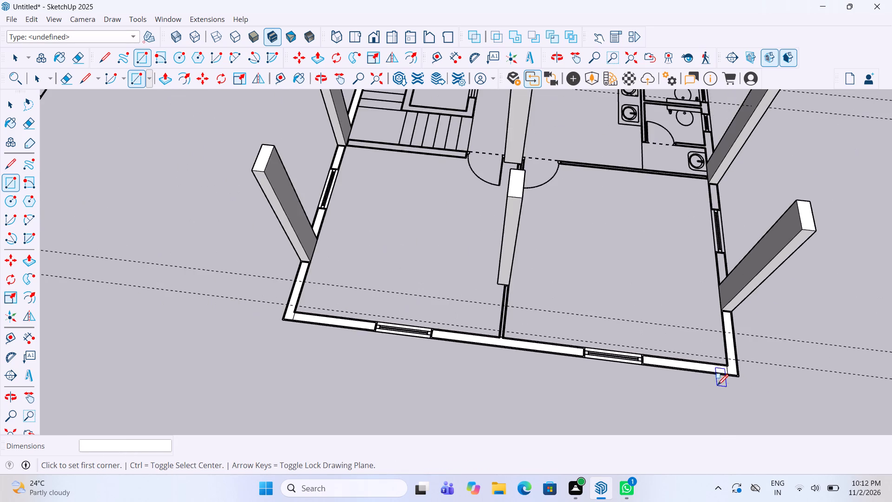
Draw a rectangle over the toilet-side outer wall segment between the column nearest the finished corner and the first window.
{"action": "middle_click_drag", "start_coordinate": [796, 346], "coordinate": [564, 301]}
{"action": "scroll", "coordinate": [559, 275], "scroll_direction": "down", "scroll_amount": 8}
{"action": "scroll", "coordinate": [606, 387], "scroll_direction": "up", "scroll_amount": 4}
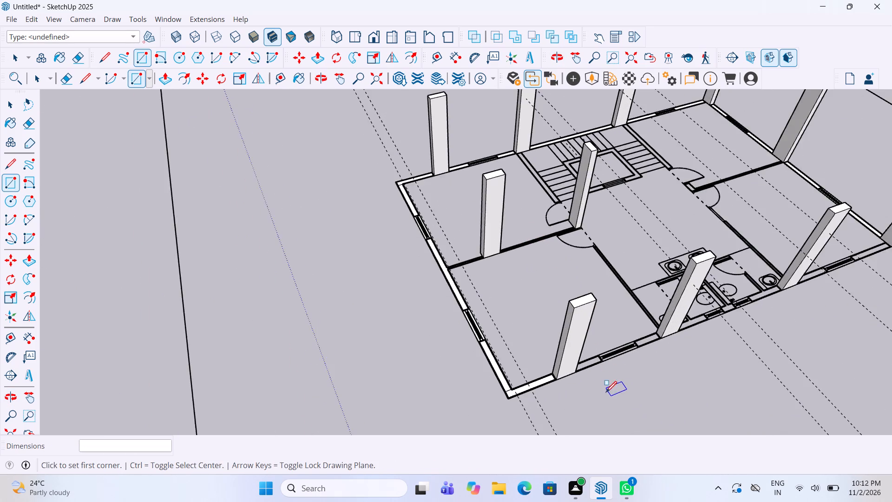
{"action": "scroll", "coordinate": [606, 393], "scroll_direction": "up", "scroll_amount": 5}
{"action": "middle_click_drag", "start_coordinate": [600, 387], "coordinate": [525, 369]}
{"action": "scroll", "coordinate": [500, 372], "scroll_direction": "up", "scroll_amount": 8}
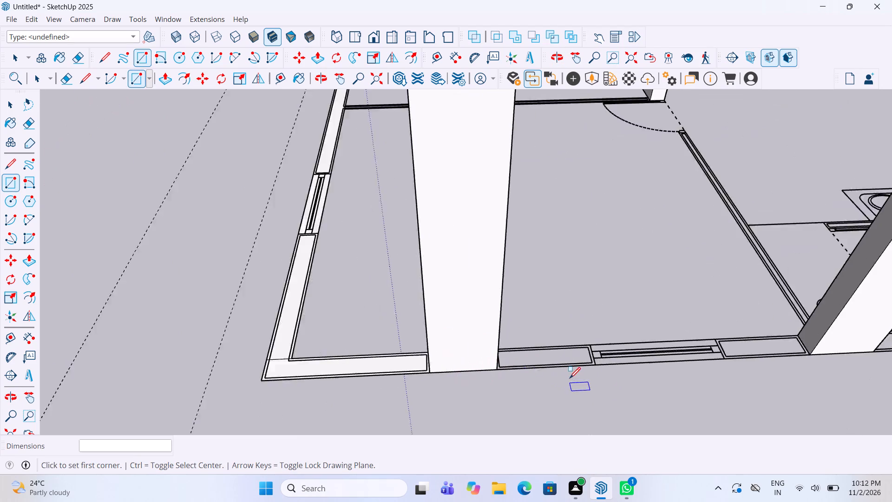
{"action": "scroll", "coordinate": [570, 379], "scroll_direction": "up", "scroll_amount": 1}
{"action": "middle_click_drag", "start_coordinate": [557, 377], "coordinate": [486, 352]}
{"action": "scroll", "coordinate": [455, 330], "scroll_direction": "up", "scroll_amount": 3}
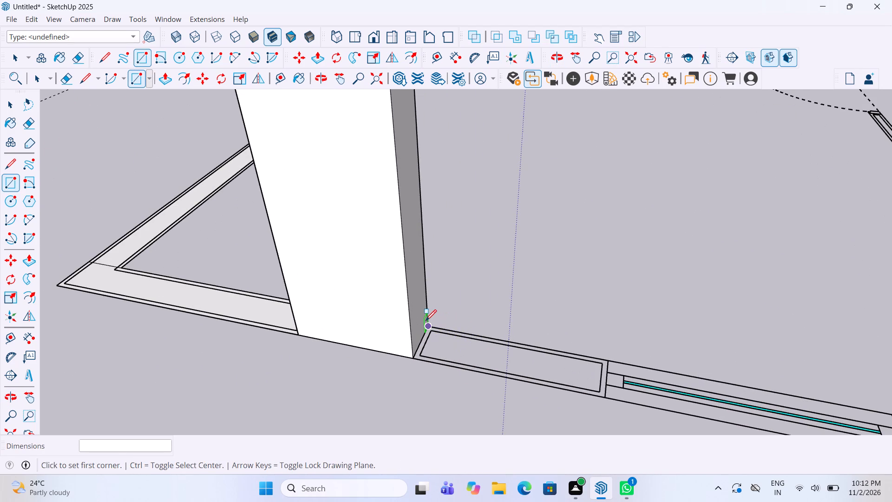
{"action": "left_click", "coordinate": [426, 322]}
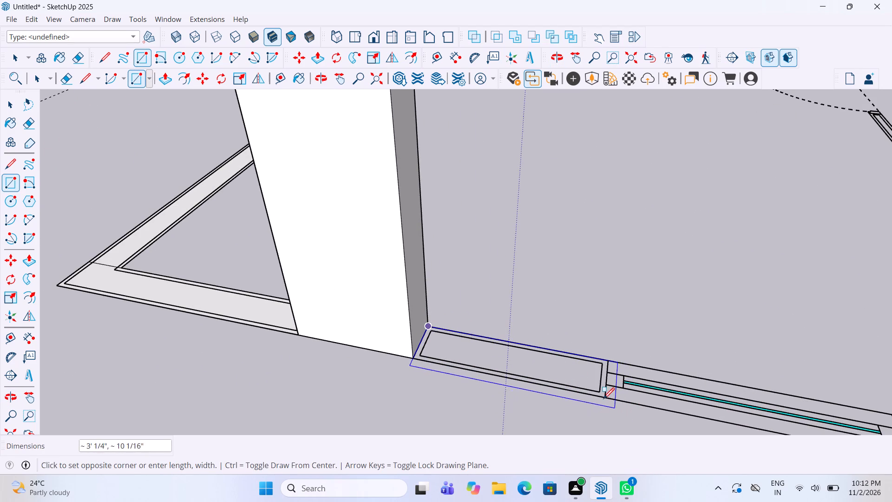
{"action": "left_click", "coordinate": [603, 399]}
Draw a 9" wide rectangle over the first window segment of the toilet-side outer wall.
{"action": "scroll", "coordinate": [516, 337], "scroll_direction": "down", "scroll_amount": 5}
{"action": "middle_click_drag", "start_coordinate": [494, 333], "coordinate": [571, 382]}
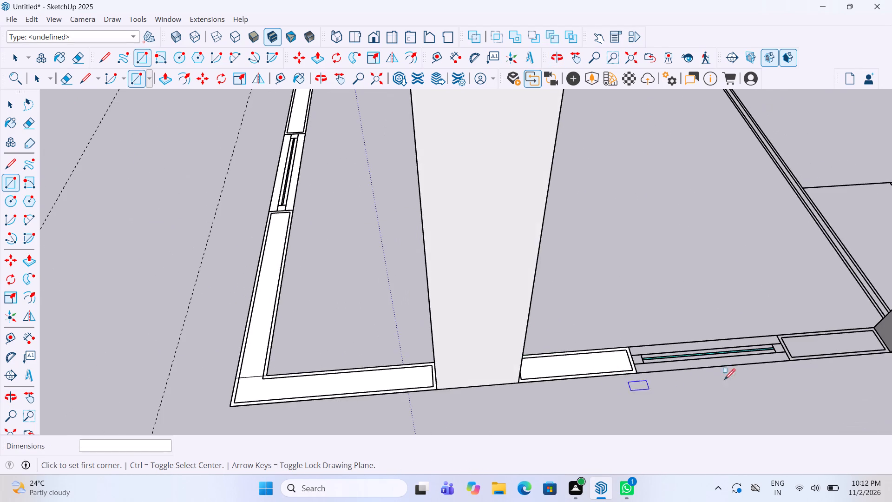
{"action": "scroll", "coordinate": [747, 380], "scroll_direction": "up", "scroll_amount": 4}
{"action": "left_click", "coordinate": [809, 351]}
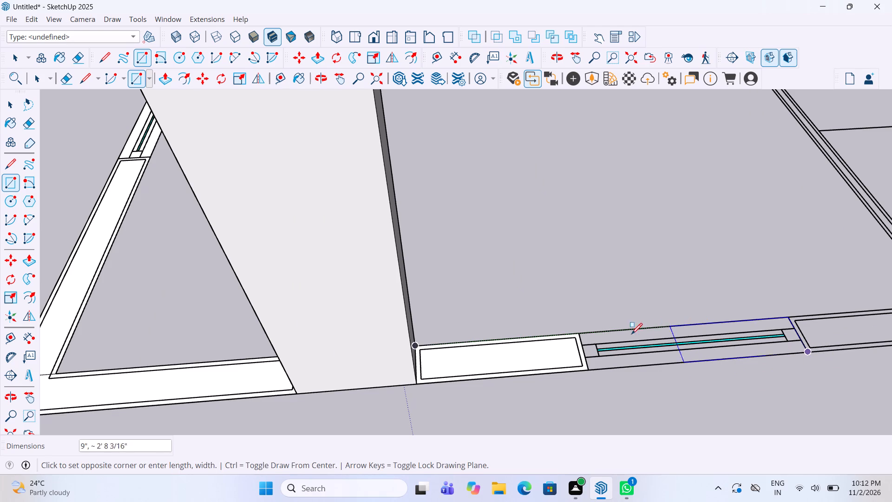
{"action": "left_click", "coordinate": [580, 335]}
Draw a rectangle about 2' 8" by 9" over the side wall segment from the first window to the next column.
{"action": "scroll", "coordinate": [458, 340], "scroll_direction": "down", "scroll_amount": 8}
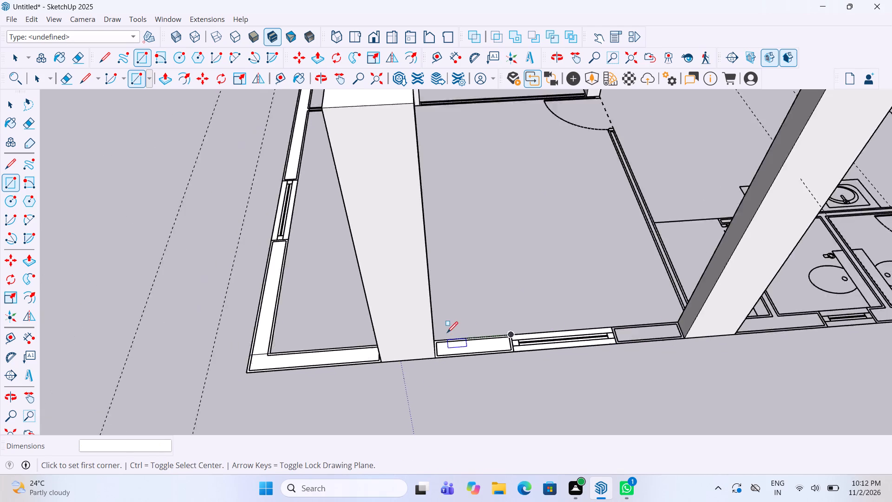
{"action": "scroll", "coordinate": [447, 334], "scroll_direction": "down", "scroll_amount": 2}
{"action": "scroll", "coordinate": [590, 343], "scroll_direction": "up", "scroll_amount": 4}
{"action": "scroll", "coordinate": [636, 322], "scroll_direction": "up", "scroll_amount": 7}
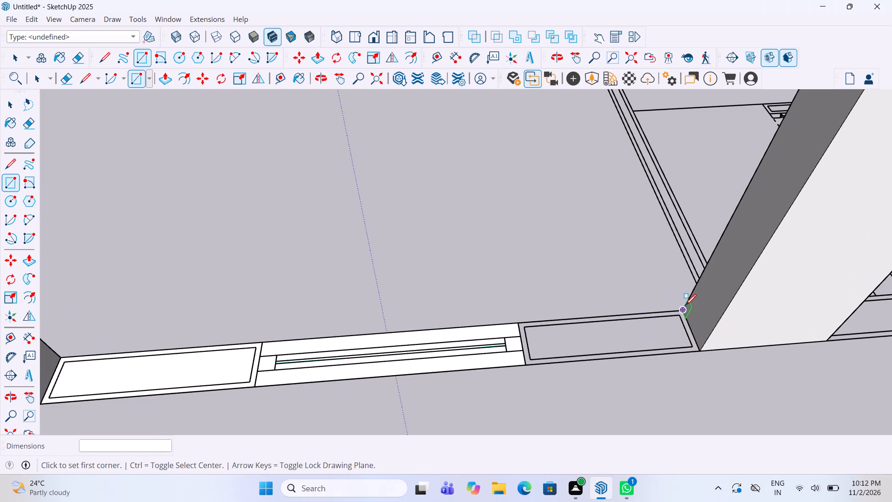
{"action": "left_click", "coordinate": [684, 307]}
{"action": "left_click", "coordinate": [525, 363]}
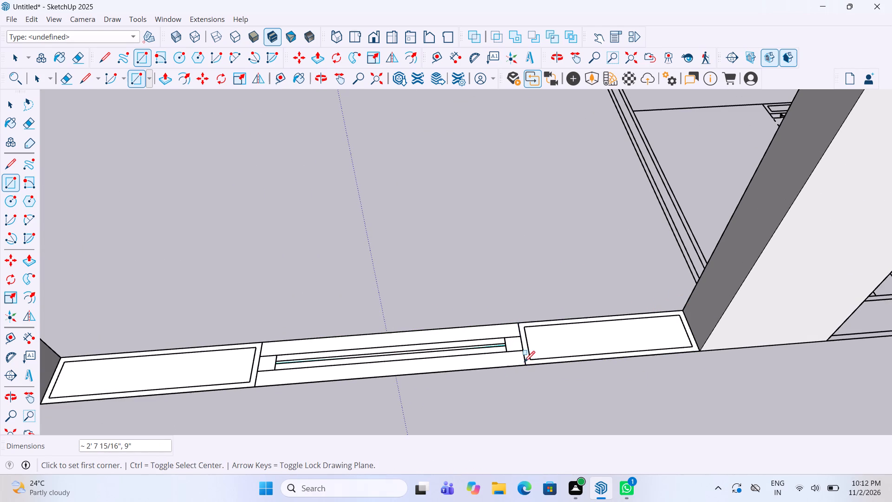
Draw a rectangle about 3' 9" by 9" over the side wall segment from that column to the first toilet window.
{"action": "scroll", "coordinate": [445, 358], "scroll_direction": "down", "scroll_amount": 15}
{"action": "scroll", "coordinate": [610, 365], "scroll_direction": "up", "scroll_amount": 4}
{"action": "middle_click_drag", "start_coordinate": [665, 350], "coordinate": [649, 337]}
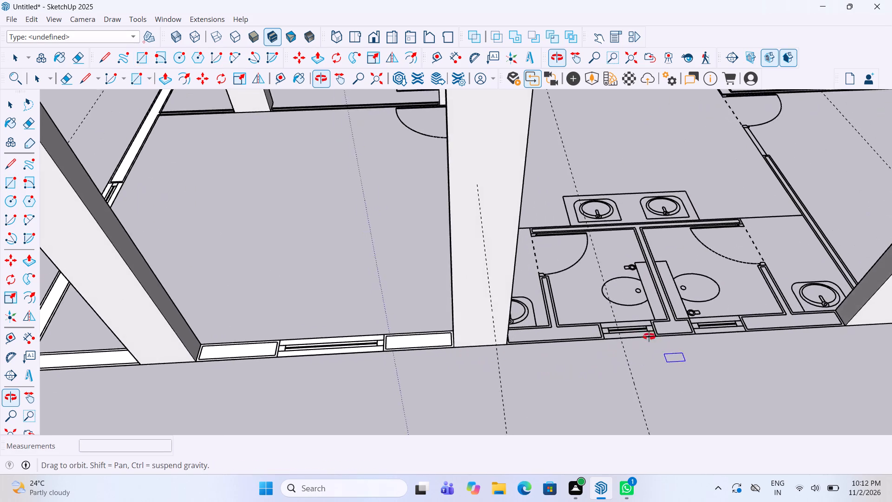
{"action": "middle_click_drag", "start_coordinate": [649, 337], "coordinate": [624, 325]}
{"action": "scroll", "coordinate": [523, 339], "scroll_direction": "up", "scroll_amount": 7}
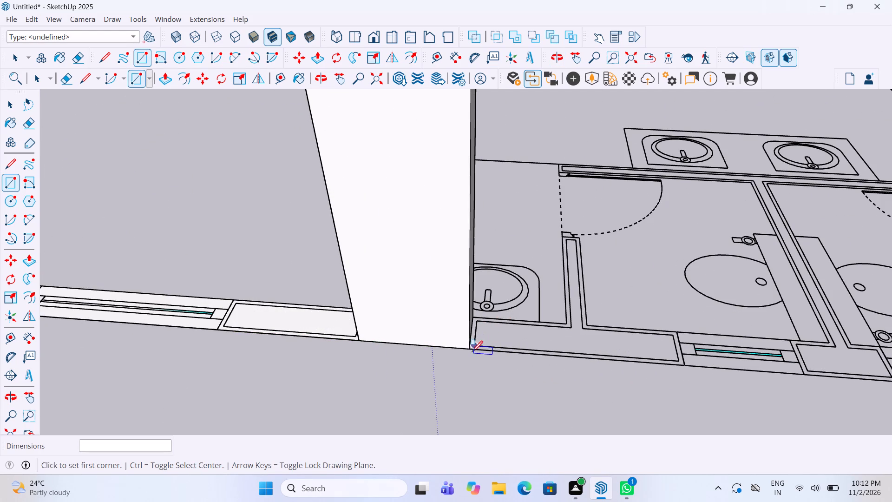
{"action": "scroll", "coordinate": [482, 323], "scroll_direction": "up", "scroll_amount": 4}
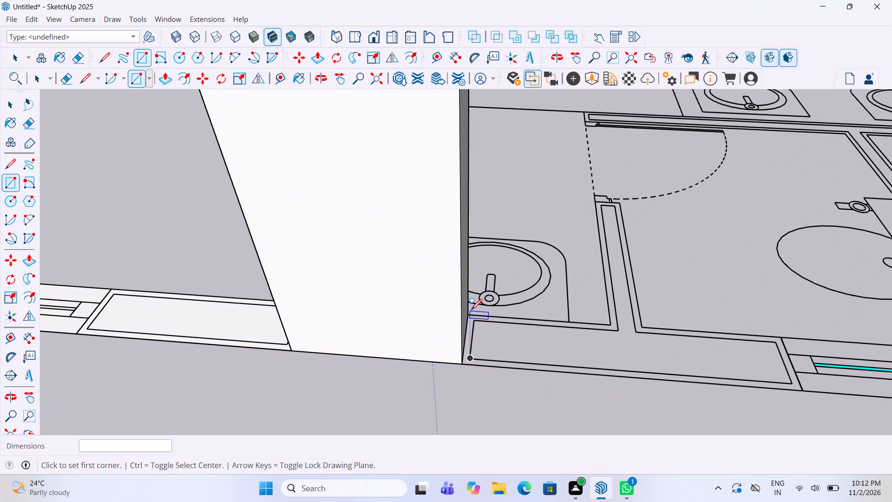
{"action": "left_click", "coordinate": [470, 311]}
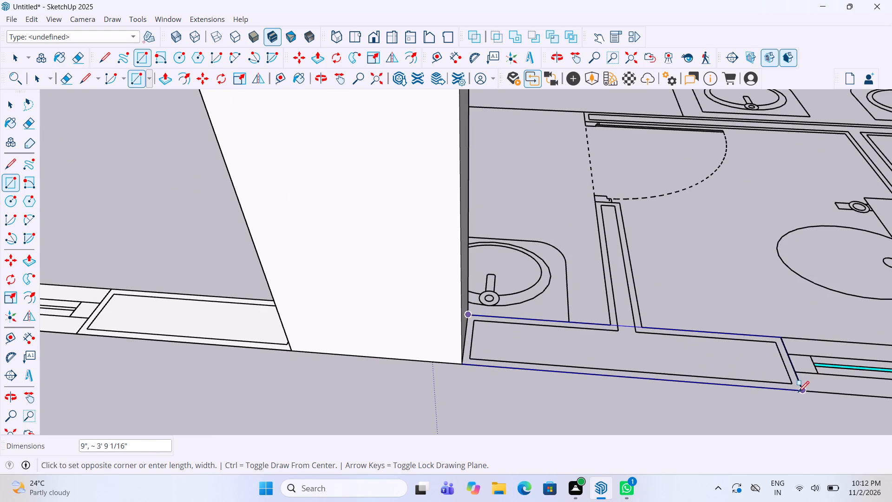
{"action": "left_click", "coordinate": [798, 393]}
Draw a 9" wide rectangle over the side wall segment between the second toilet window and the column beyond it.
{"action": "scroll", "coordinate": [555, 281], "scroll_direction": "down", "scroll_amount": 4}
{"action": "middle_click_drag", "start_coordinate": [418, 182], "coordinate": [430, 260]}
{"action": "scroll", "coordinate": [418, 223], "scroll_direction": "down", "scroll_amount": 5}
{"action": "scroll", "coordinate": [457, 184], "scroll_direction": "down", "scroll_amount": 5}
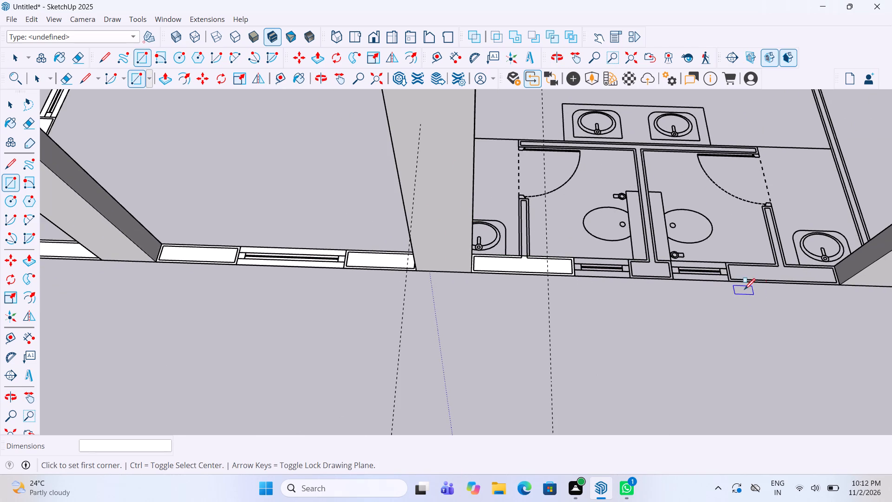
{"action": "scroll", "coordinate": [802, 298], "scroll_direction": "up", "scroll_amount": 5}
{"action": "left_click", "coordinate": [851, 278]}
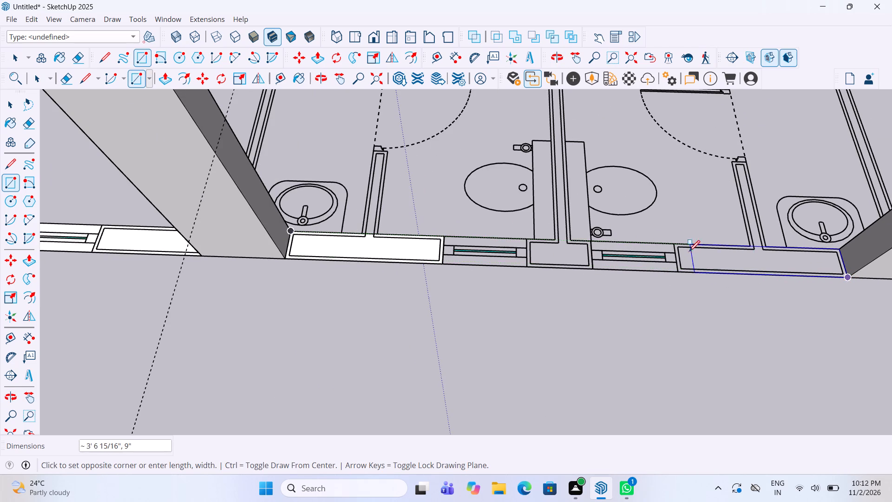
{"action": "left_click", "coordinate": [677, 244]}
Draw a 2' by 9" rectangle over each of the two toilet window segments of the side wall.
{"action": "scroll", "coordinate": [636, 254], "scroll_direction": "up", "scroll_amount": 3}
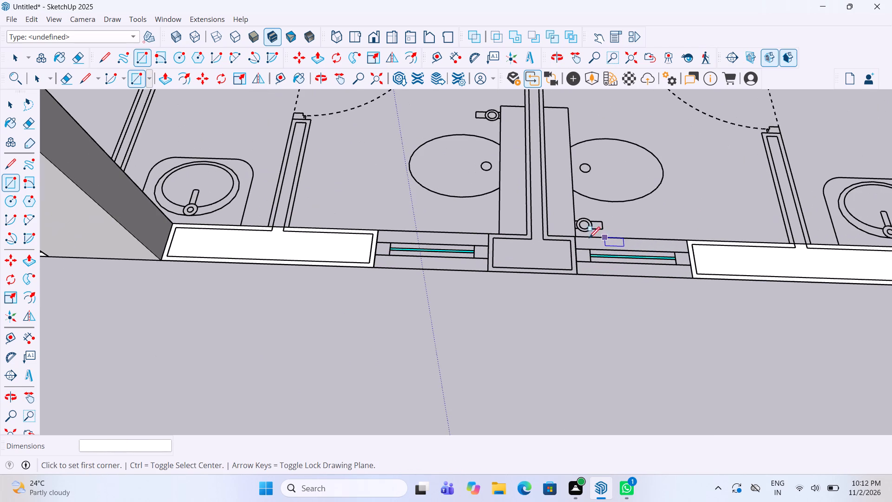
{"action": "left_click", "coordinate": [572, 236]}
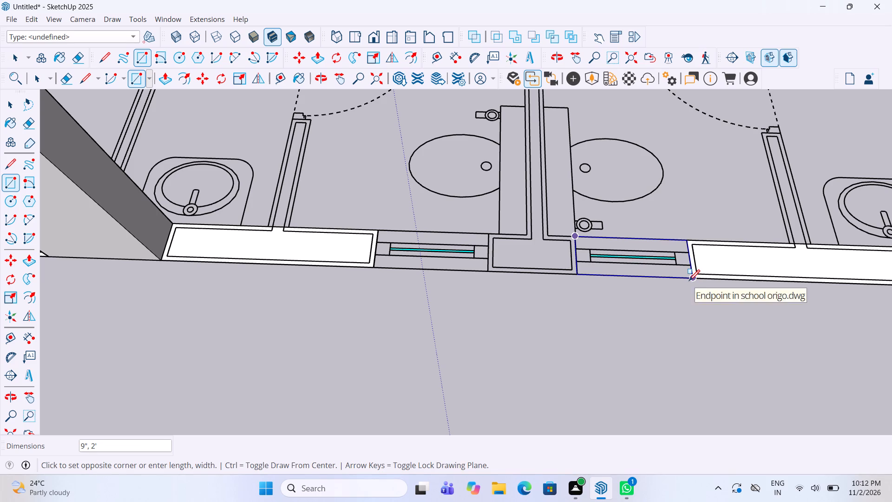
{"action": "left_click", "coordinate": [690, 282]}
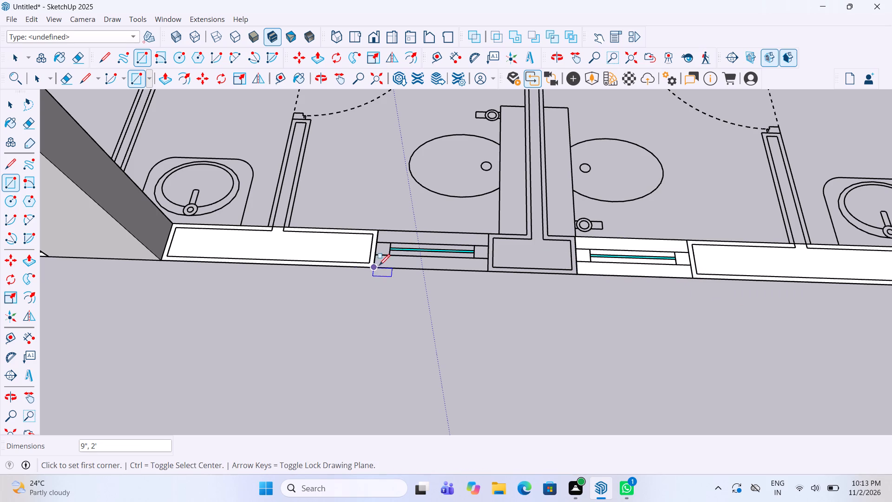
{"action": "left_click", "coordinate": [374, 265]}
{"action": "left_click", "coordinate": [486, 232]}
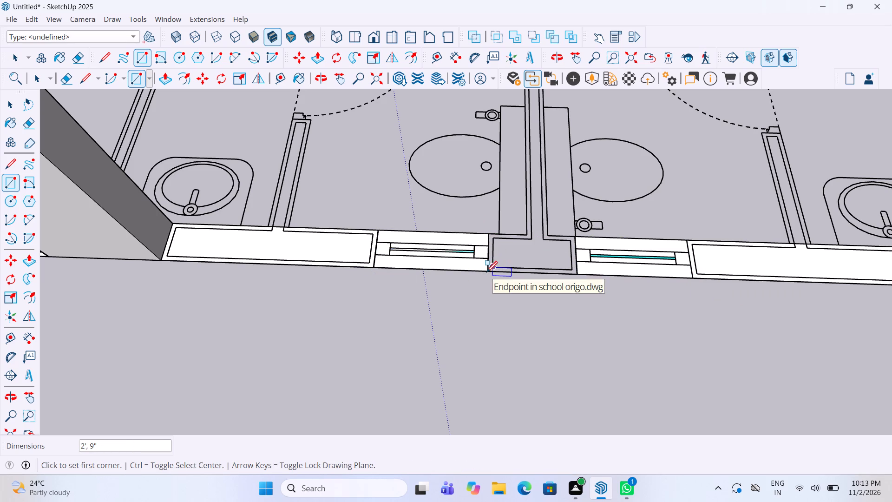
Draw a rectangle about 1' 6 5/8" by 9" over the side wall segment between the two toilet windows.
{"action": "left_click", "coordinate": [573, 235]}
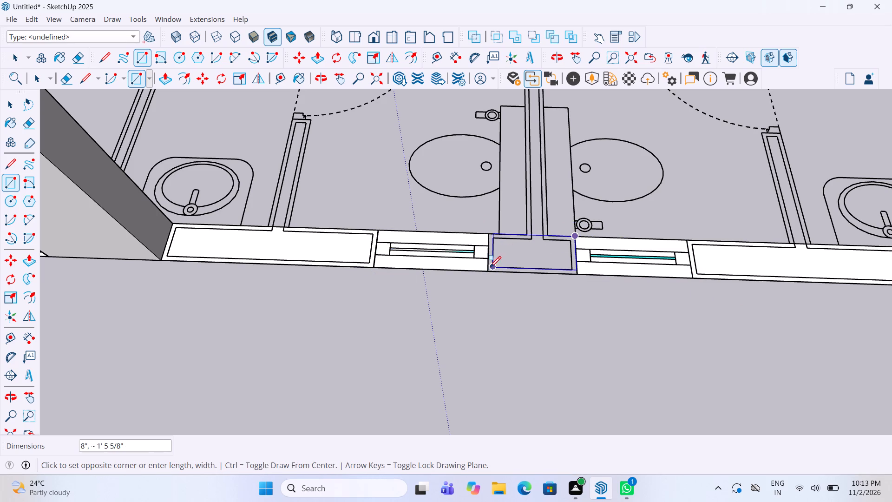
{"action": "scroll", "coordinate": [485, 275], "scroll_direction": "up", "scroll_amount": 4}
{"action": "left_click", "coordinate": [485, 270]}
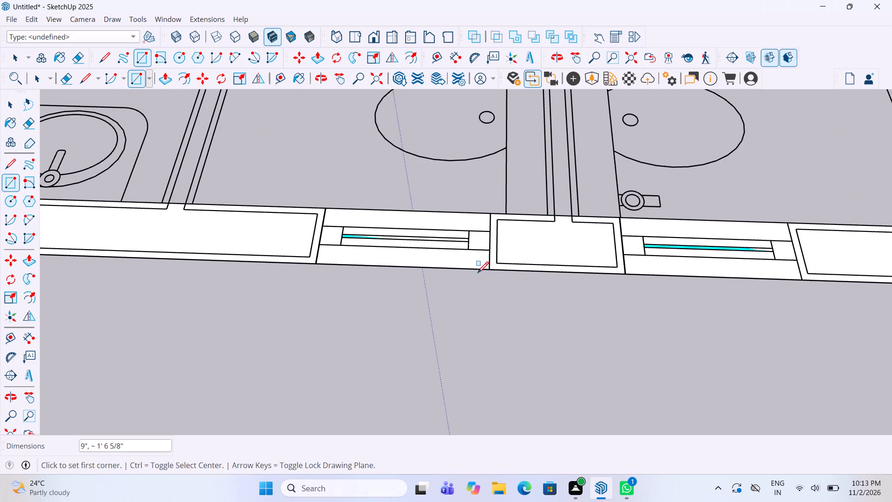
Draw a rectangle over the central partition between the two toilets, from the washbasin wall to the outer wall.
{"action": "scroll", "coordinate": [420, 312], "scroll_direction": "down", "scroll_amount": 16}
{"action": "scroll", "coordinate": [479, 185], "scroll_direction": "up", "scroll_amount": 6}
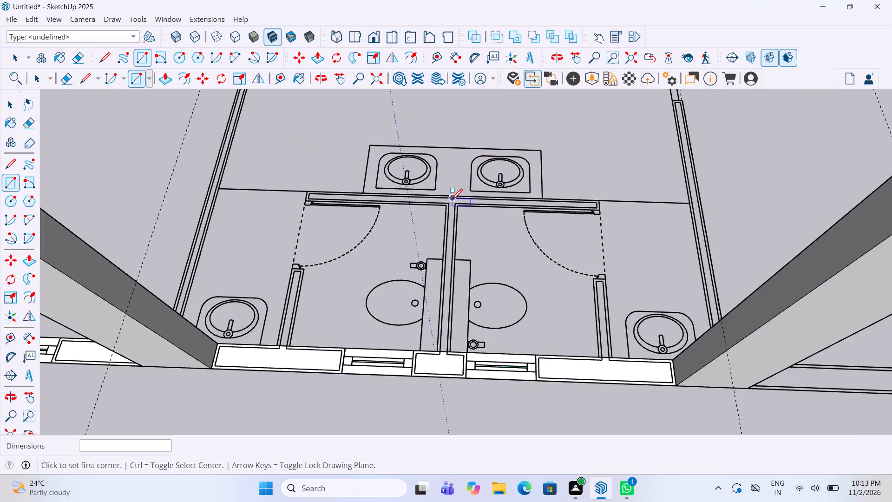
{"action": "scroll", "coordinate": [452, 201], "scroll_direction": "up", "scroll_amount": 5}
{"action": "left_click", "coordinate": [444, 207]}
{"action": "scroll", "coordinate": [453, 214], "scroll_direction": "down", "scroll_amount": 6}
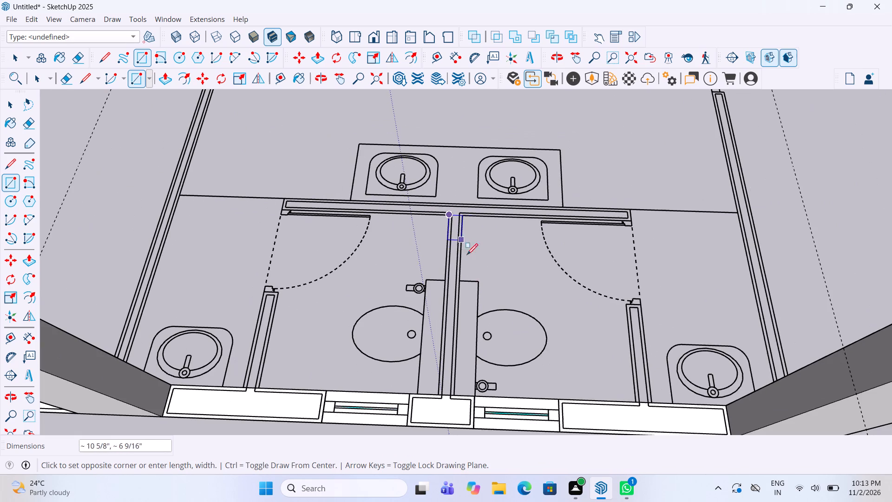
{"action": "scroll", "coordinate": [453, 387], "scroll_direction": "up", "scroll_amount": 6}
{"action": "left_click", "coordinate": [454, 398]}
Draw a rectangle over the first toilet's short side partition, from the outer wall to its door jamb.
{"action": "scroll", "coordinate": [456, 395], "scroll_direction": "down", "scroll_amount": 5}
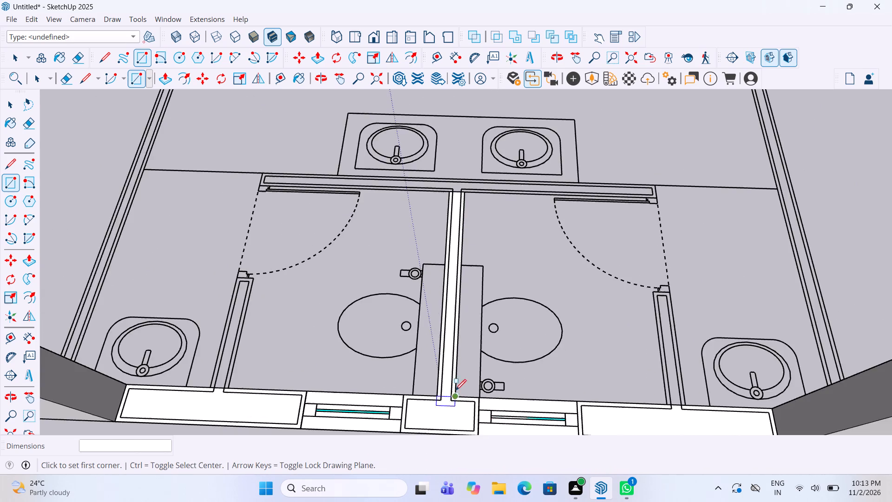
{"action": "scroll", "coordinate": [407, 323], "scroll_direction": "down", "scroll_amount": 5}
{"action": "scroll", "coordinate": [353, 307], "scroll_direction": "down", "scroll_amount": 3}
{"action": "scroll", "coordinate": [303, 332], "scroll_direction": "up", "scroll_amount": 7}
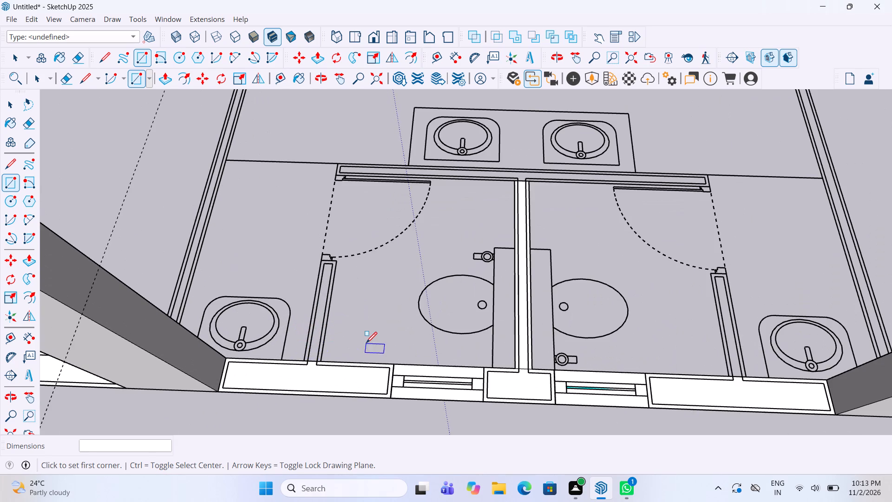
{"action": "scroll", "coordinate": [313, 376], "scroll_direction": "up", "scroll_amount": 4}
{"action": "left_click", "coordinate": [300, 349]}
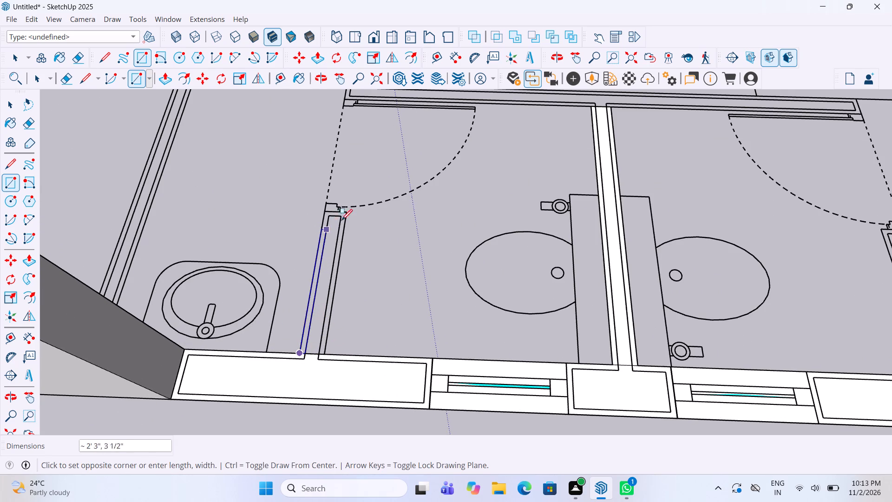
{"action": "left_click", "coordinate": [346, 212]}
Draw a rectangle over the second toilet's short side partition, from its door jamb to the outer wall.
{"action": "scroll", "coordinate": [343, 219], "scroll_direction": "down", "scroll_amount": 8}
{"action": "scroll", "coordinate": [562, 289], "scroll_direction": "up", "scroll_amount": 3}
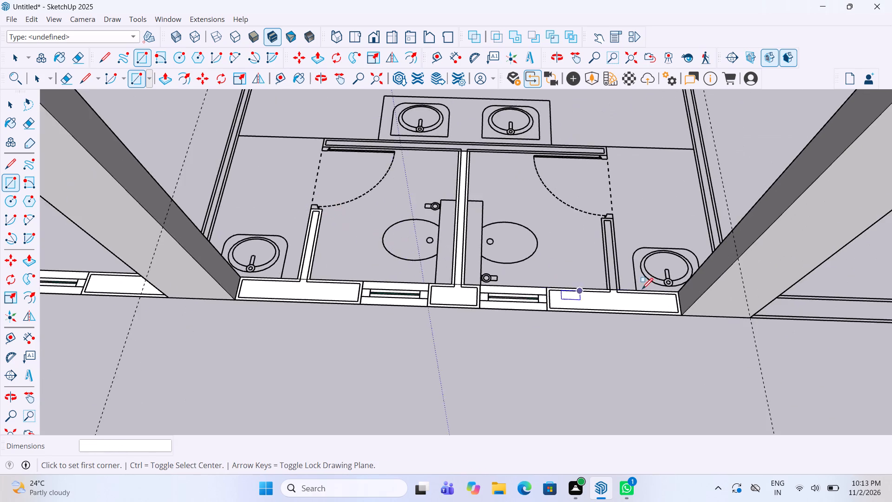
{"action": "scroll", "coordinate": [642, 290], "scroll_direction": "up", "scroll_amount": 1}
{"action": "scroll", "coordinate": [615, 233], "scroll_direction": "up", "scroll_amount": 5}
{"action": "left_click", "coordinate": [575, 171]}
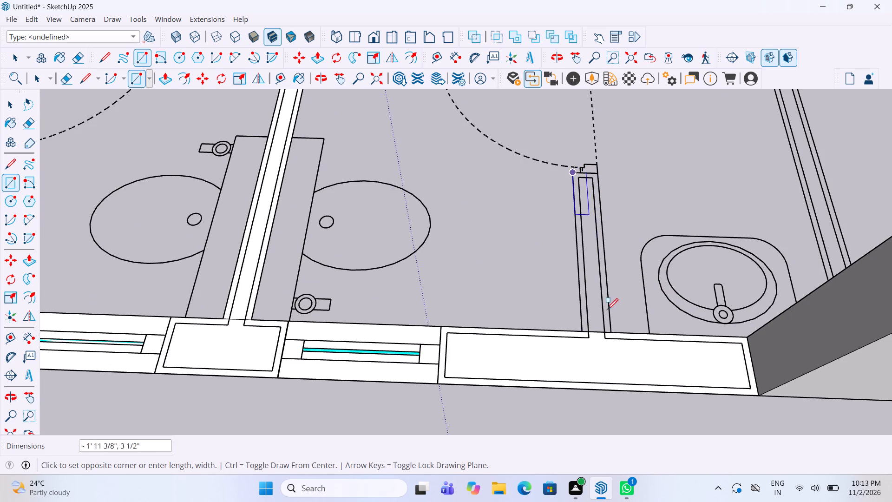
{"action": "left_click", "coordinate": [613, 335]}
Draw a rectangle about 4' 5 1/2" by 9" over the side wall from the column past the toilets to the last window.
{"action": "scroll", "coordinate": [450, 331], "scroll_direction": "down", "scroll_amount": 11}
{"action": "scroll", "coordinate": [400, 327], "scroll_direction": "down", "scroll_amount": 3}
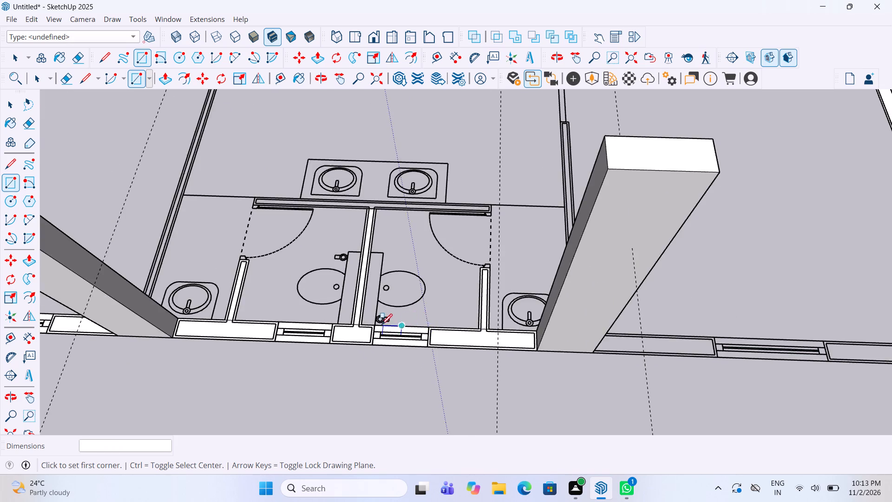
{"action": "scroll", "coordinate": [381, 326], "scroll_direction": "down", "scroll_amount": 2}
{"action": "scroll", "coordinate": [611, 357], "scroll_direction": "up", "scroll_amount": 12}
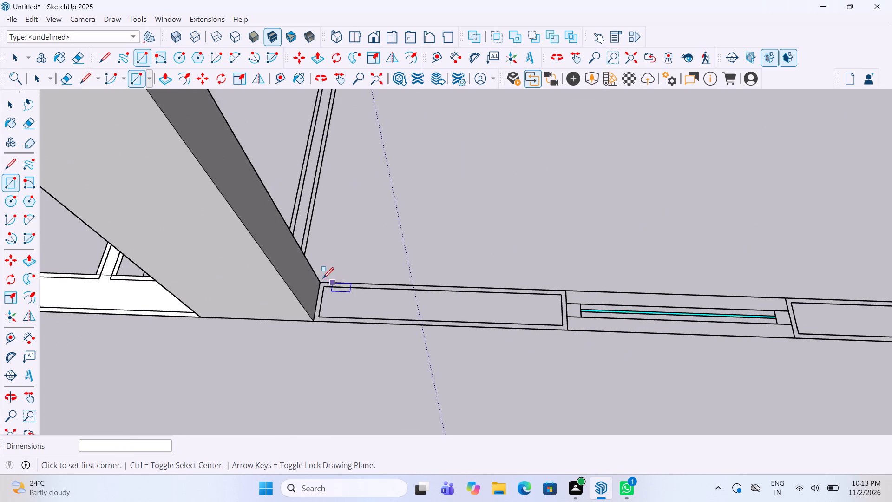
{"action": "left_click", "coordinate": [320, 278]}
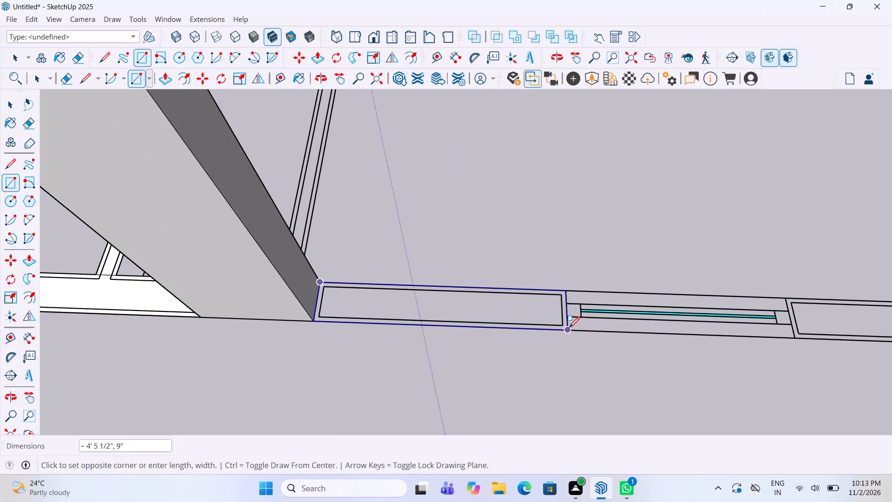
{"action": "left_click", "coordinate": [569, 329]}
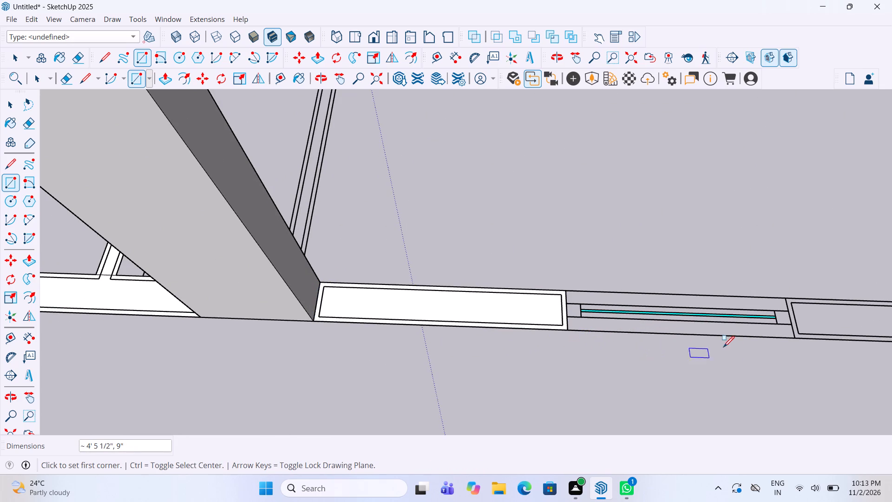
Draw a 9" wide rectangle over the last window segment of the toilet-side outer wall.
{"action": "left_click", "coordinate": [794, 337]}
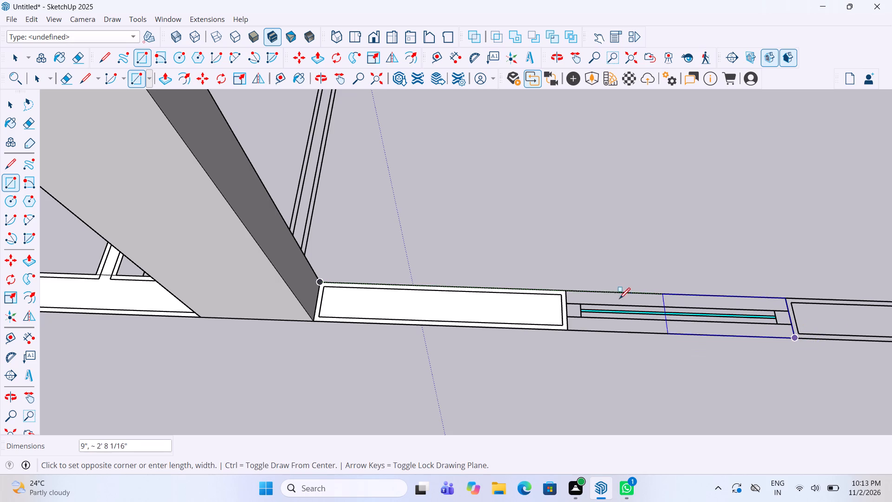
{"action": "left_click", "coordinate": [566, 294]}
Draw a rectangle about 5' 5 3/4" by 9" over the outer wall from the last window to the corner column.
{"action": "scroll", "coordinate": [472, 322], "scroll_direction": "down", "scroll_amount": 9}
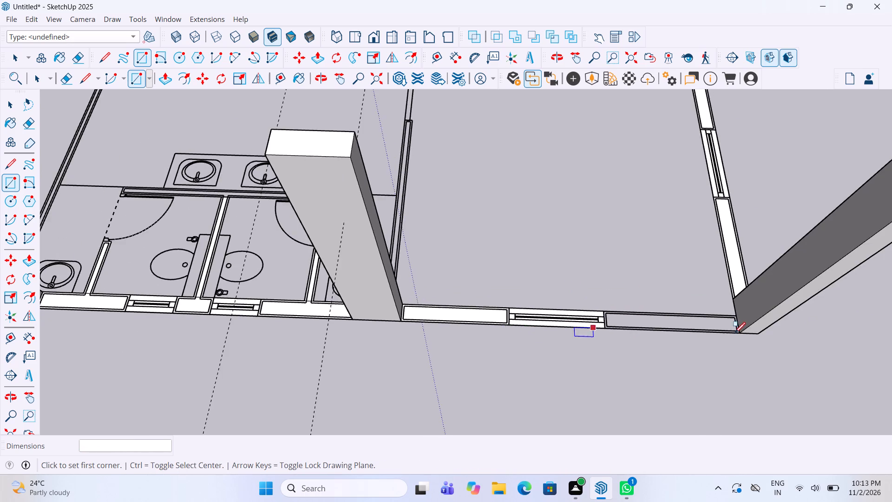
{"action": "scroll", "coordinate": [735, 334], "scroll_direction": "up", "scroll_amount": 9}
{"action": "left_click", "coordinate": [748, 334]}
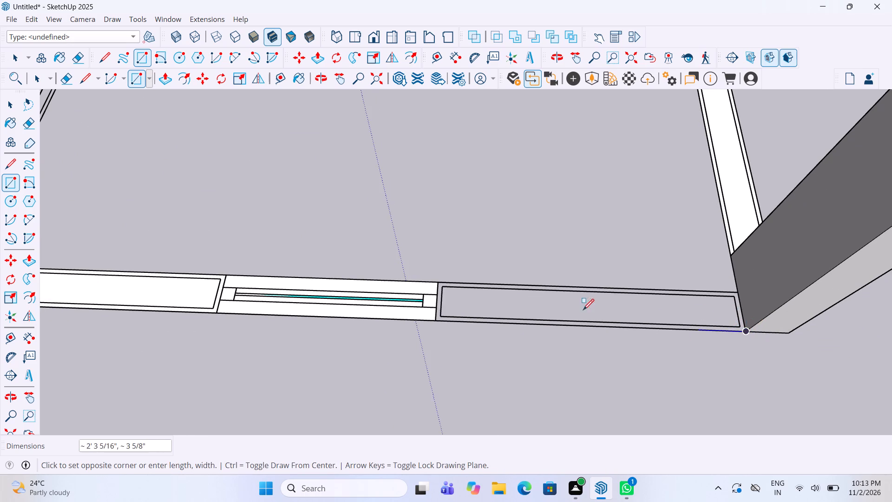
{"action": "left_click", "coordinate": [434, 286]}
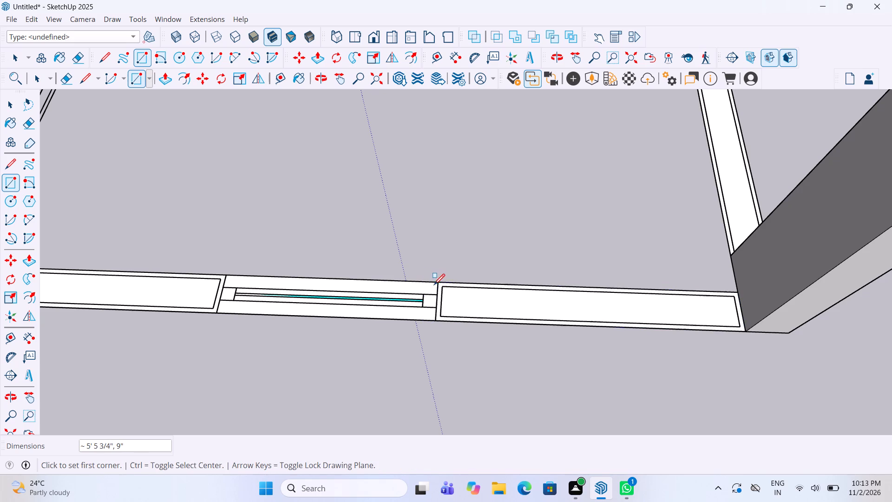
Draw a 4 1/2" wide rectangle over the room partition beside the toilets, from the column near the washbasin to the partition's stepped end.
{"action": "scroll", "coordinate": [536, 308], "scroll_direction": "down", "scroll_amount": 6}
{"action": "scroll", "coordinate": [626, 321], "scroll_direction": "down", "scroll_amount": 8}
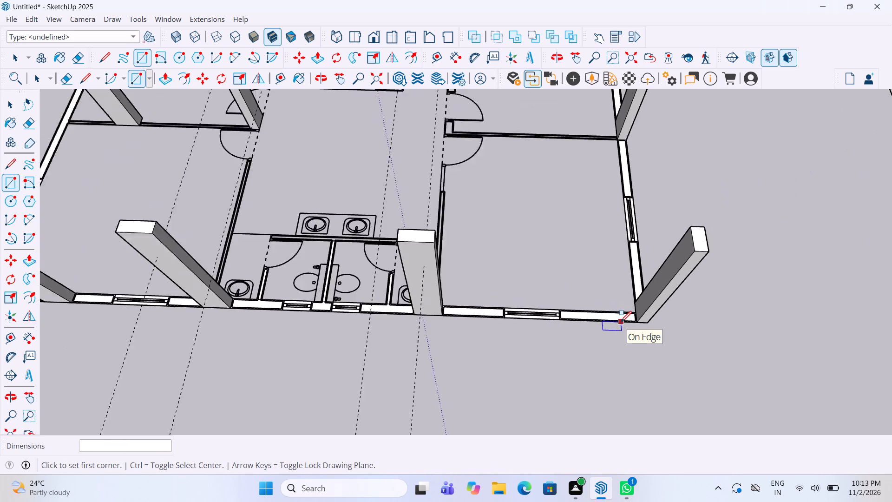
{"action": "scroll", "coordinate": [621, 323], "scroll_direction": "down", "scroll_amount": 3}
{"action": "middle_click_drag", "start_coordinate": [482, 313], "coordinate": [800, 313]}
{"action": "scroll", "coordinate": [585, 269], "scroll_direction": "up", "scroll_amount": 4}
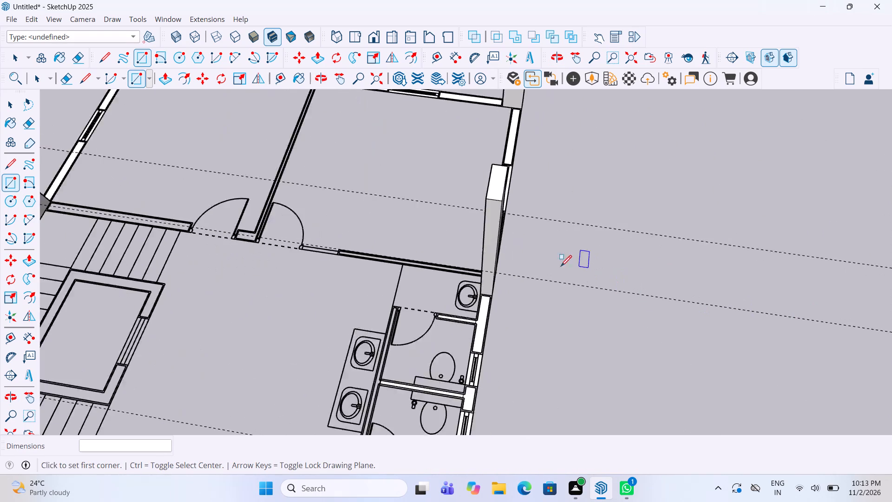
{"action": "middle_click_drag", "start_coordinate": [442, 279], "coordinate": [617, 278]}
{"action": "scroll", "coordinate": [468, 293], "scroll_direction": "up", "scroll_amount": 7}
{"action": "scroll", "coordinate": [481, 257], "scroll_direction": "up", "scroll_amount": 3}
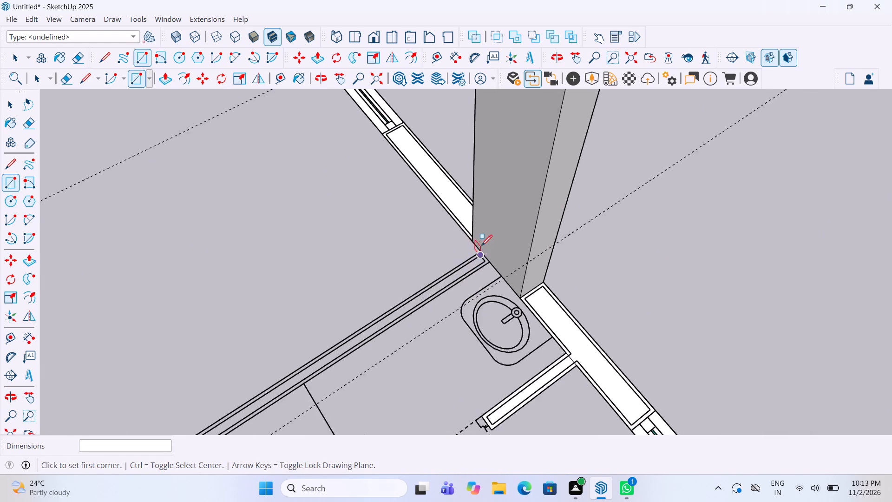
{"action": "scroll", "coordinate": [481, 247], "scroll_direction": "up", "scroll_amount": 6}
{"action": "left_click", "coordinate": [479, 259]}
{"action": "scroll", "coordinate": [641, 234], "scroll_direction": "down", "scroll_amount": 4}
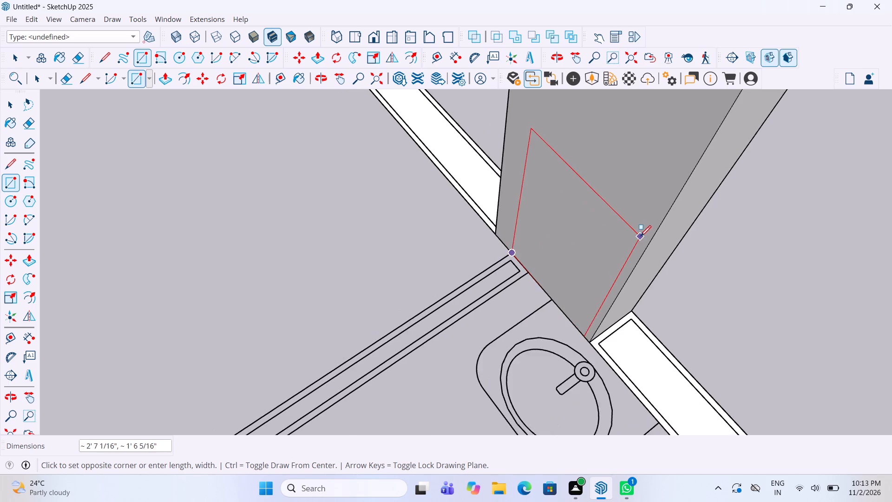
{"action": "scroll", "coordinate": [639, 238], "scroll_direction": "down", "scroll_amount": 17}
{"action": "scroll", "coordinate": [452, 357], "scroll_direction": "up", "scroll_amount": 4}
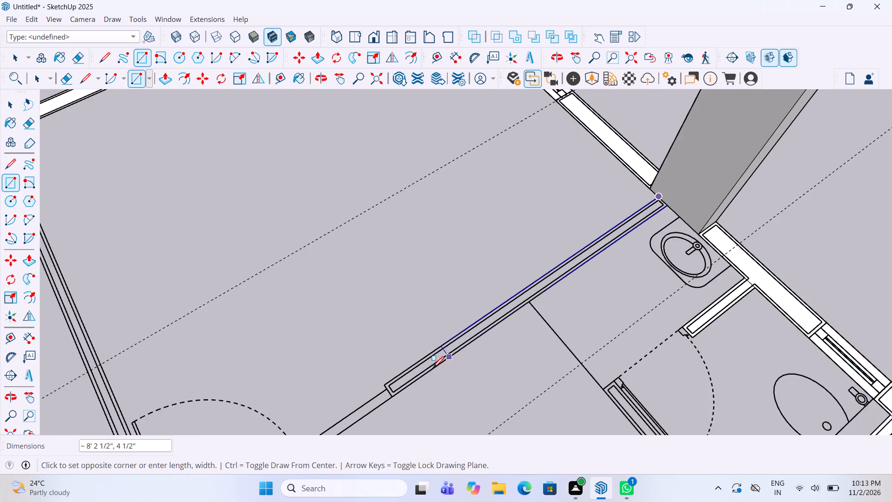
{"action": "scroll", "coordinate": [406, 385], "scroll_direction": "up", "scroll_amount": 7}
{"action": "left_click", "coordinate": [391, 398]}
Draw a rectangle about 2' 5 3/8" by 3" over the thin wall segment between the door jamb and that partition's end.
{"action": "scroll", "coordinate": [540, 313], "scroll_direction": "down", "scroll_amount": 6}
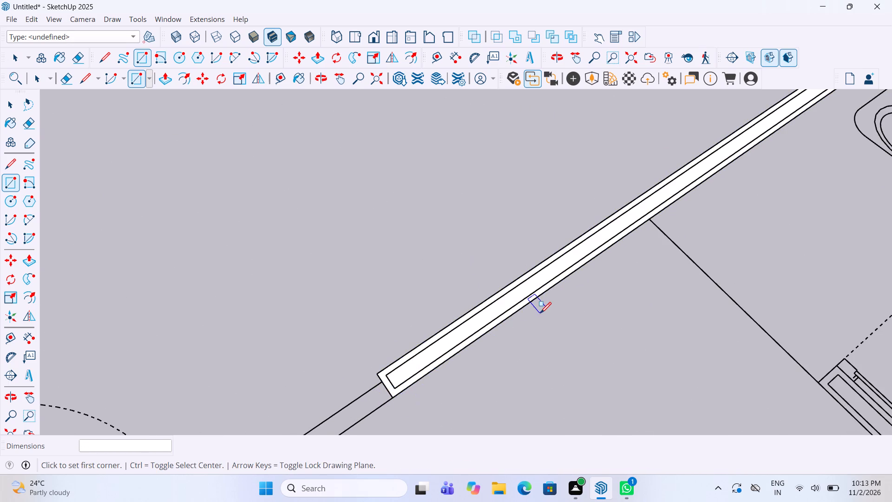
{"action": "scroll", "coordinate": [534, 321], "scroll_direction": "down", "scroll_amount": 4}
{"action": "scroll", "coordinate": [432, 382], "scroll_direction": "up", "scroll_amount": 11}
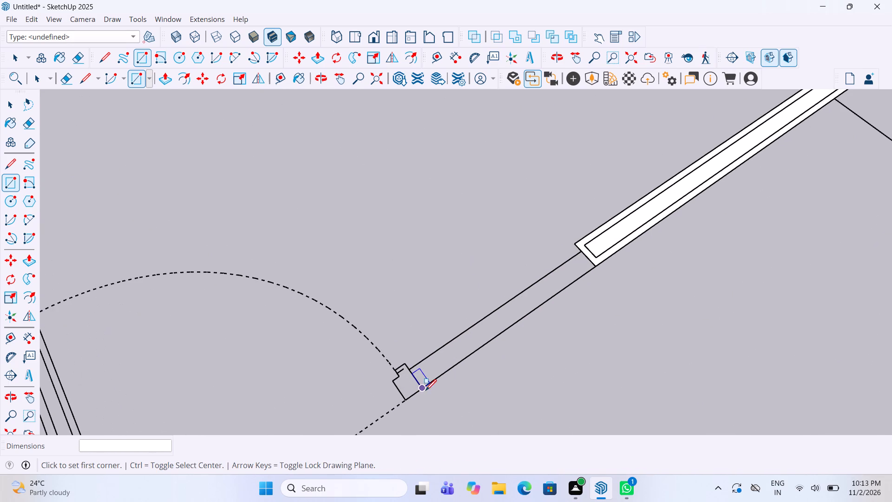
{"action": "left_click", "coordinate": [425, 390]}
{"action": "left_click", "coordinate": [584, 253]}
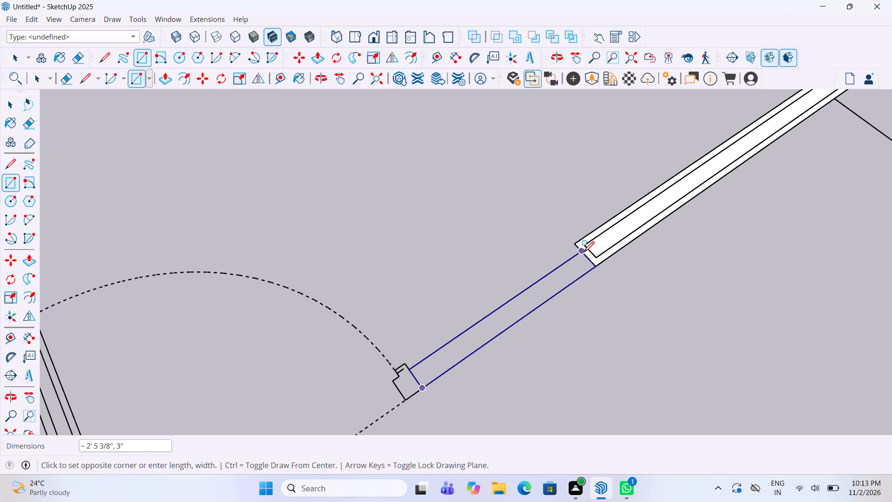
Draw a 1' 6" by 9" rectangle over the short wall pier between the two adjacent room doors.
{"action": "scroll", "coordinate": [584, 257], "scroll_direction": "down", "scroll_amount": 15}
{"action": "middle_click_drag", "start_coordinate": [595, 279], "coordinate": [664, 282]}
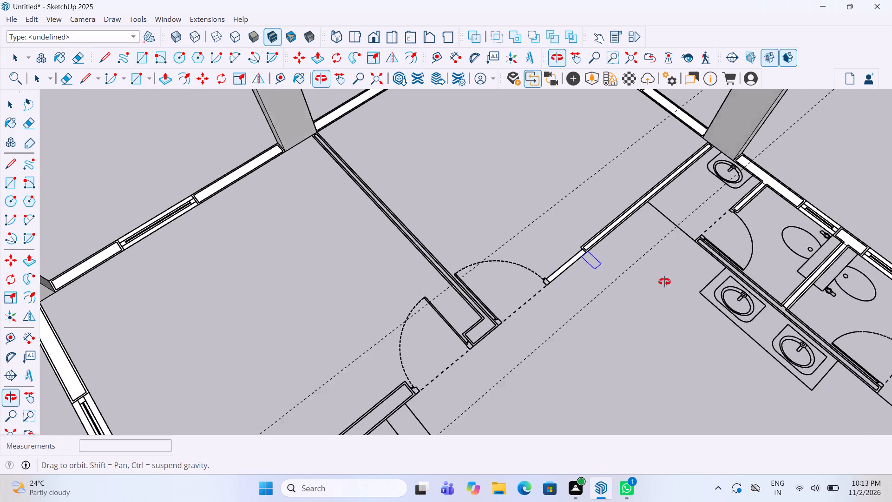
{"action": "middle_click_drag", "start_coordinate": [664, 282], "coordinate": [772, 265]}
{"action": "scroll", "coordinate": [598, 299], "scroll_direction": "up", "scroll_amount": 9}
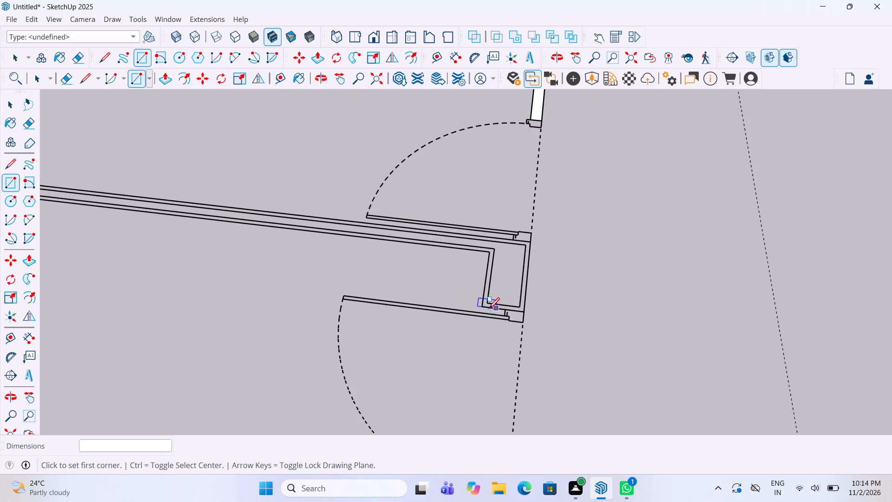
{"action": "left_click", "coordinate": [485, 310]}
{"action": "left_click", "coordinate": [531, 243]}
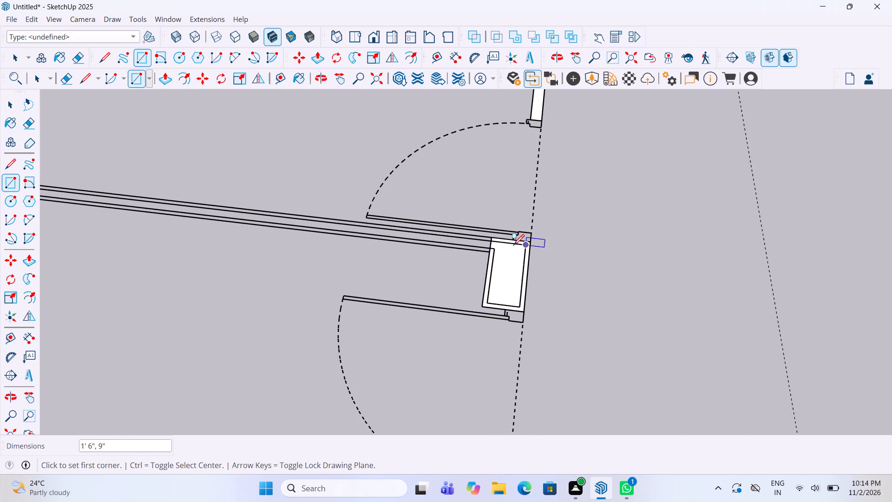
Draw a rectangle about 13' 10 7/16" by 4" over the partition between the two rooms, from the door pier to the outer-wall column.
{"action": "left_click", "coordinate": [492, 242]}
{"action": "scroll", "coordinate": [680, 218], "scroll_direction": "down", "scroll_amount": 9}
{"action": "scroll", "coordinate": [323, 204], "scroll_direction": "up", "scroll_amount": 4}
{"action": "scroll", "coordinate": [252, 202], "scroll_direction": "up", "scroll_amount": 2}
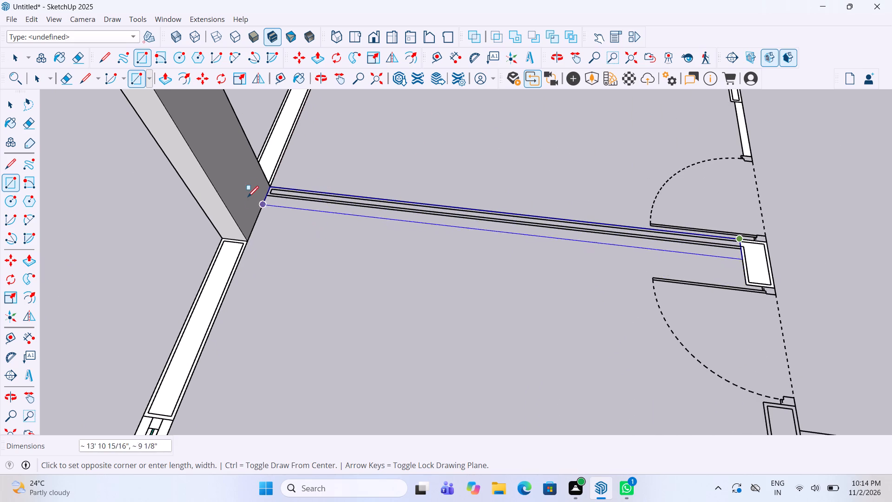
{"action": "scroll", "coordinate": [248, 198], "scroll_direction": "up", "scroll_amount": 10}
{"action": "left_click", "coordinate": [276, 207]}
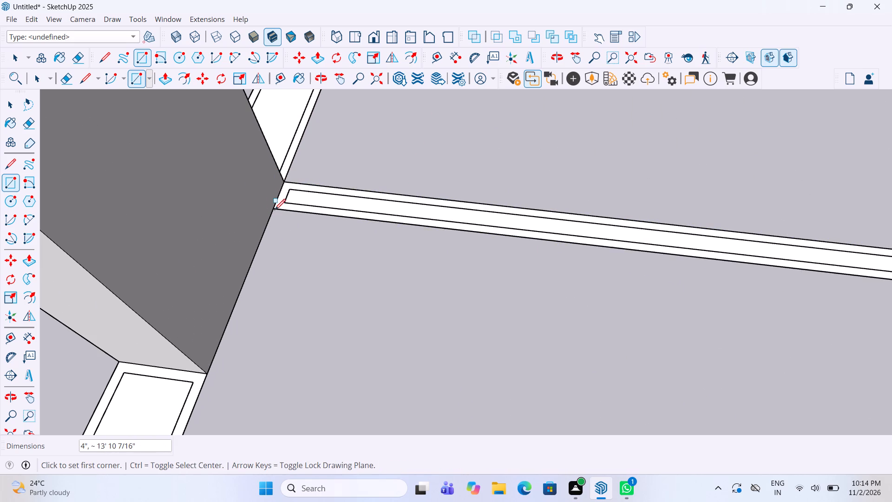
Draw a rectangle about 10' 5 7/8" by 9" over the room wall beside the stairs, from the outer column to the door jamb.
{"action": "scroll", "coordinate": [249, 240], "scroll_direction": "down", "scroll_amount": 16}
{"action": "scroll", "coordinate": [292, 202], "scroll_direction": "down", "scroll_amount": 10}
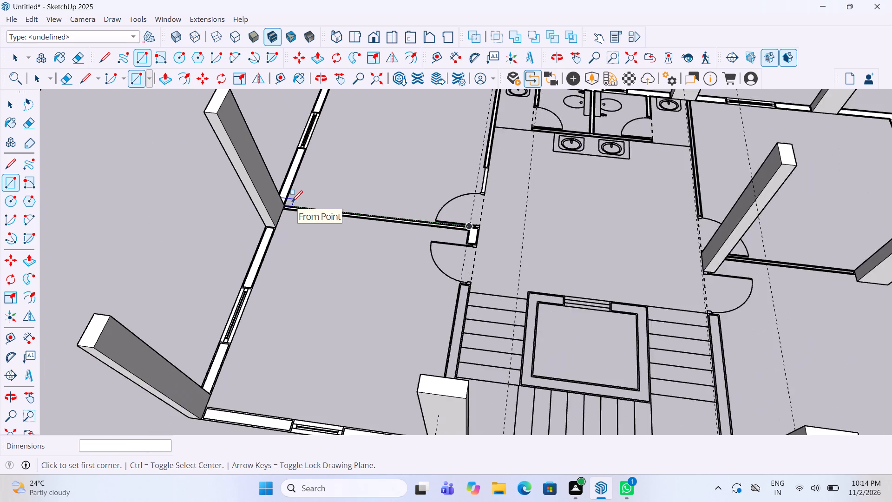
{"action": "scroll", "coordinate": [292, 203], "scroll_direction": "down", "scroll_amount": 3}
{"action": "middle_click_drag", "start_coordinate": [406, 246], "coordinate": [188, 271]}
{"action": "scroll", "coordinate": [443, 236], "scroll_direction": "up", "scroll_amount": 3}
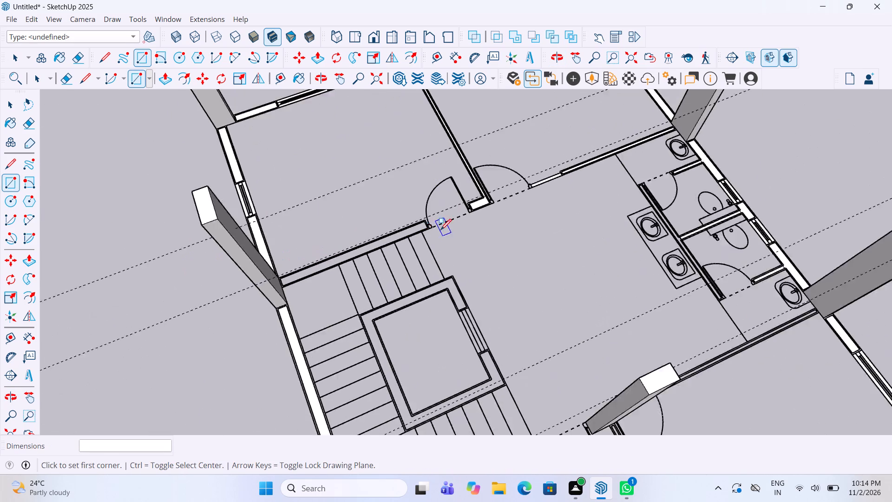
{"action": "scroll", "coordinate": [440, 231], "scroll_direction": "up", "scroll_amount": 6}
{"action": "scroll", "coordinate": [191, 287], "scroll_direction": "up", "scroll_amount": 2}
{"action": "scroll", "coordinate": [146, 350], "scroll_direction": "up", "scroll_amount": 4}
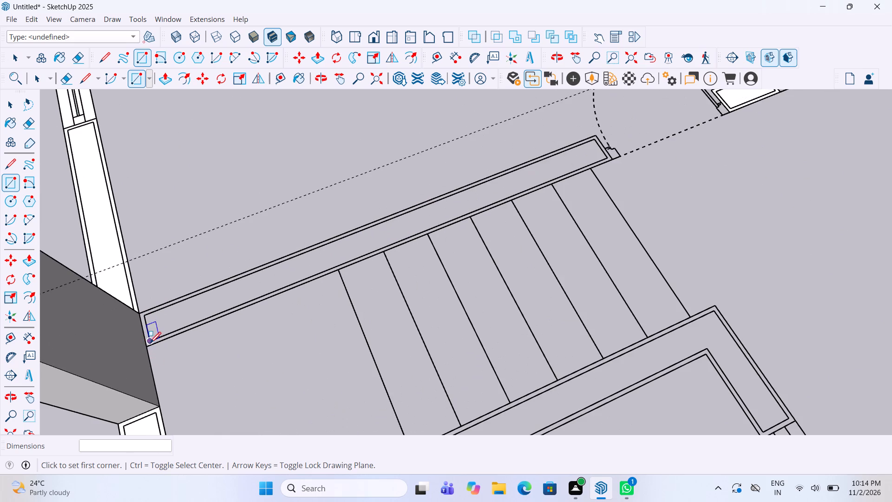
{"action": "left_click", "coordinate": [148, 349]}
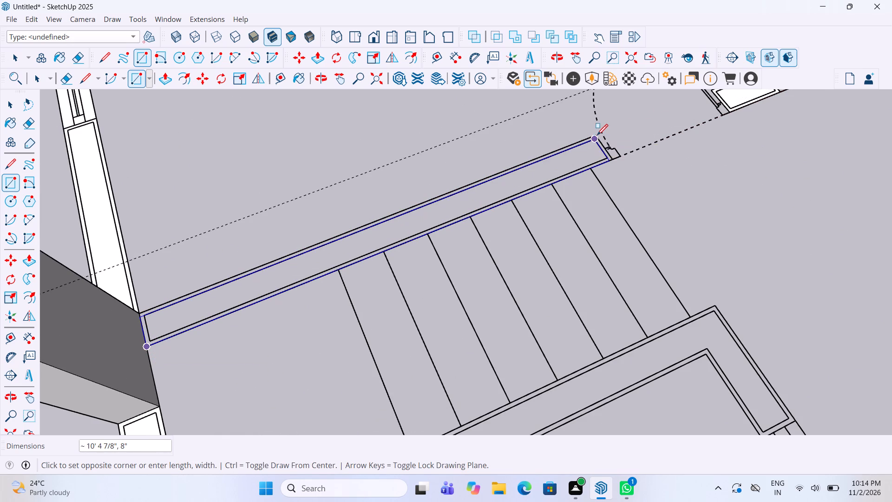
{"action": "scroll", "coordinate": [597, 136], "scroll_direction": "up", "scroll_amount": 5}
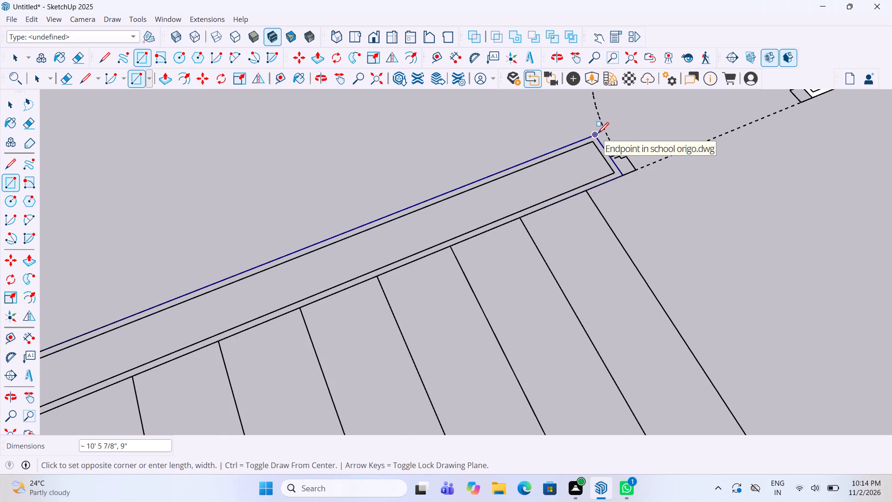
{"action": "left_click", "coordinate": [598, 134]}
Draw a rectangle about 2' 5 5/8" by 9" over the stair shaft's wall segment from its opening to the outer corner.
{"action": "scroll", "coordinate": [548, 169], "scroll_direction": "down", "scroll_amount": 5}
{"action": "scroll", "coordinate": [448, 199], "scroll_direction": "down", "scroll_amount": 10}
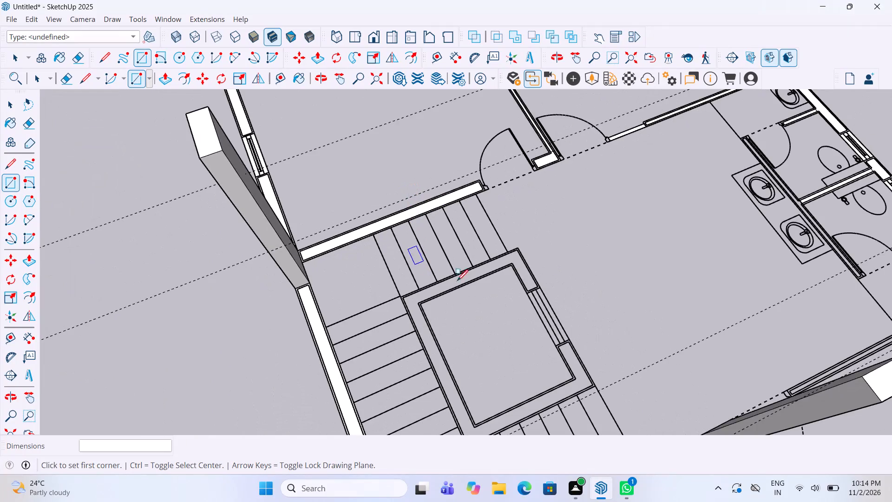
{"action": "scroll", "coordinate": [544, 290], "scroll_direction": "up", "scroll_amount": 10}
{"action": "left_click", "coordinate": [508, 297]}
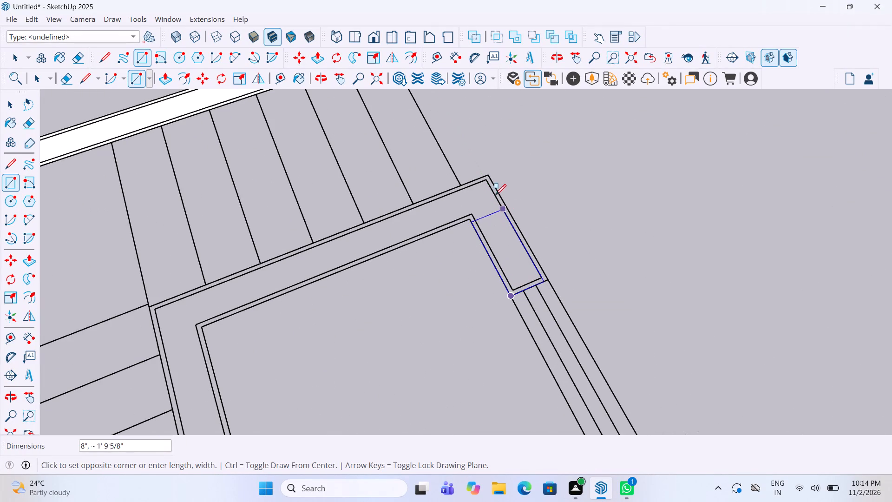
{"action": "left_click", "coordinate": [493, 177]}
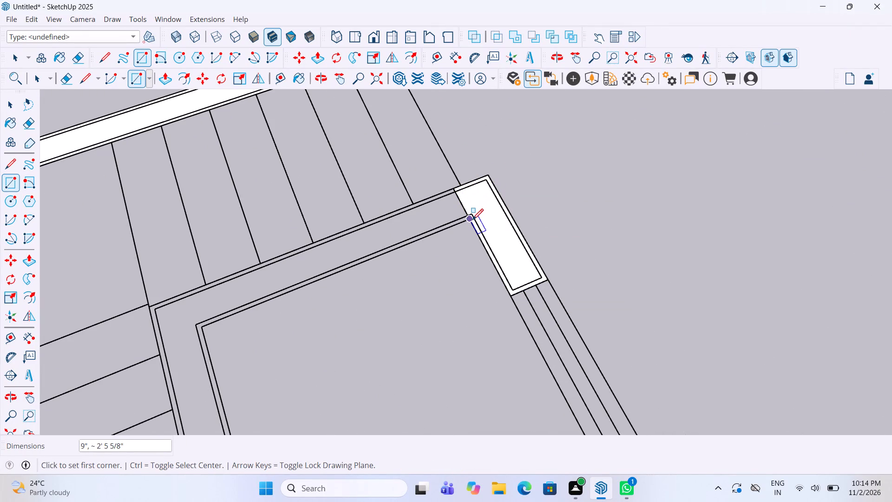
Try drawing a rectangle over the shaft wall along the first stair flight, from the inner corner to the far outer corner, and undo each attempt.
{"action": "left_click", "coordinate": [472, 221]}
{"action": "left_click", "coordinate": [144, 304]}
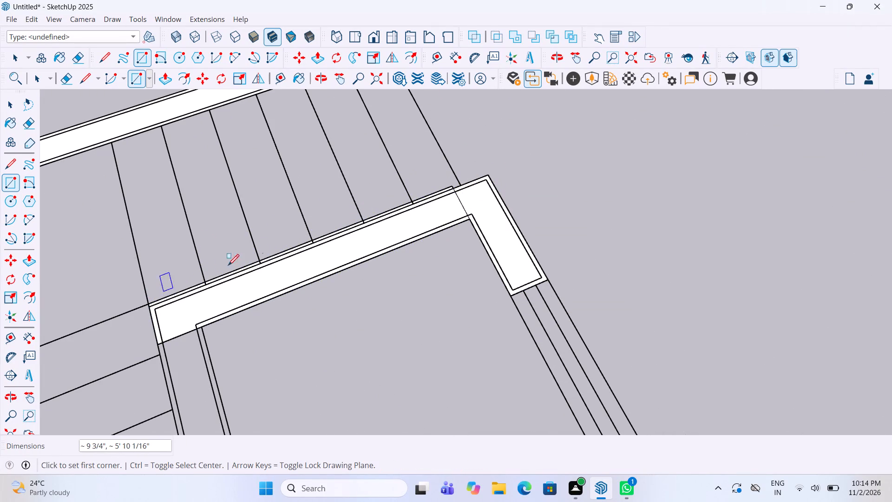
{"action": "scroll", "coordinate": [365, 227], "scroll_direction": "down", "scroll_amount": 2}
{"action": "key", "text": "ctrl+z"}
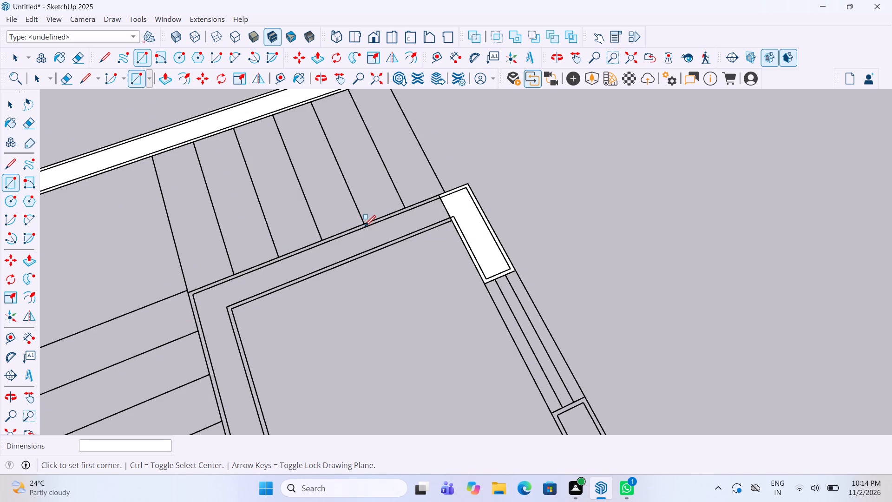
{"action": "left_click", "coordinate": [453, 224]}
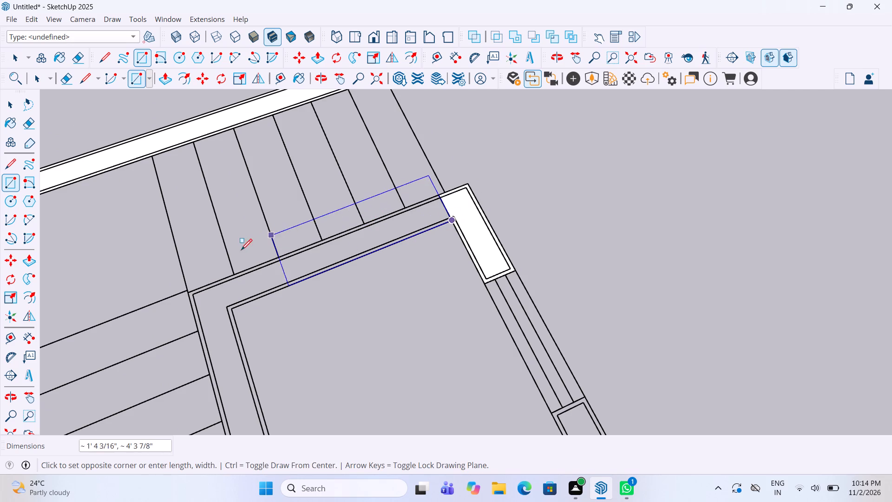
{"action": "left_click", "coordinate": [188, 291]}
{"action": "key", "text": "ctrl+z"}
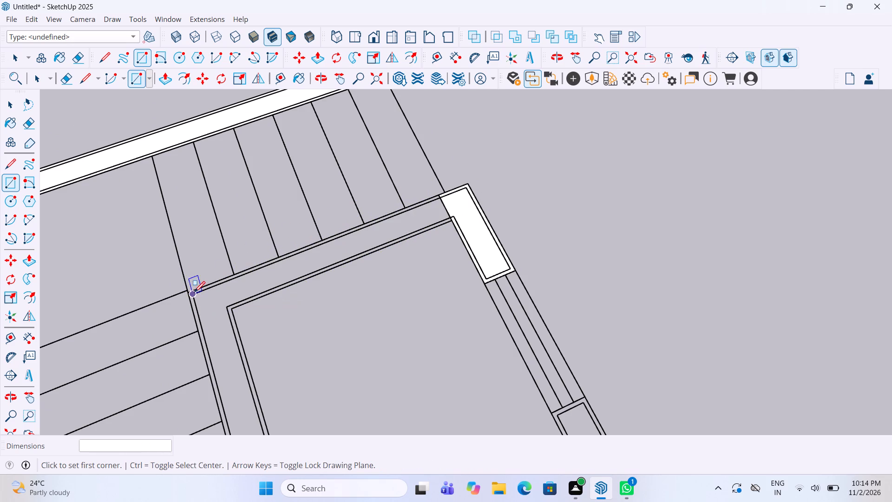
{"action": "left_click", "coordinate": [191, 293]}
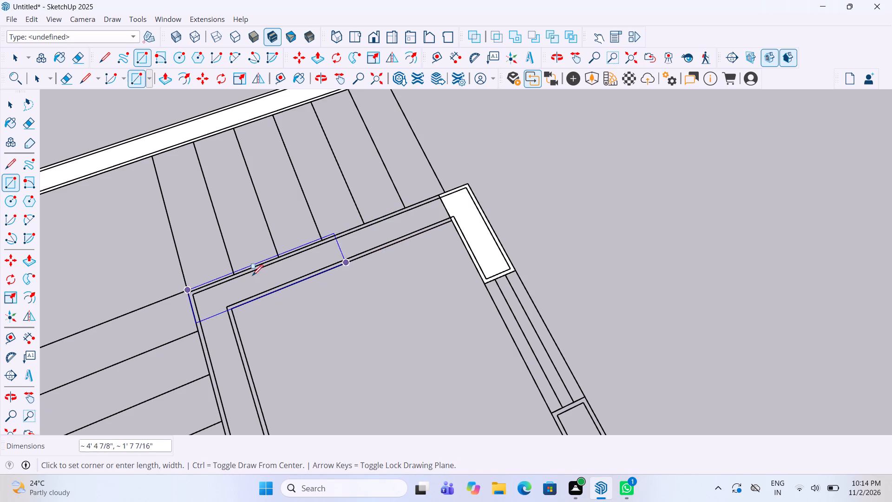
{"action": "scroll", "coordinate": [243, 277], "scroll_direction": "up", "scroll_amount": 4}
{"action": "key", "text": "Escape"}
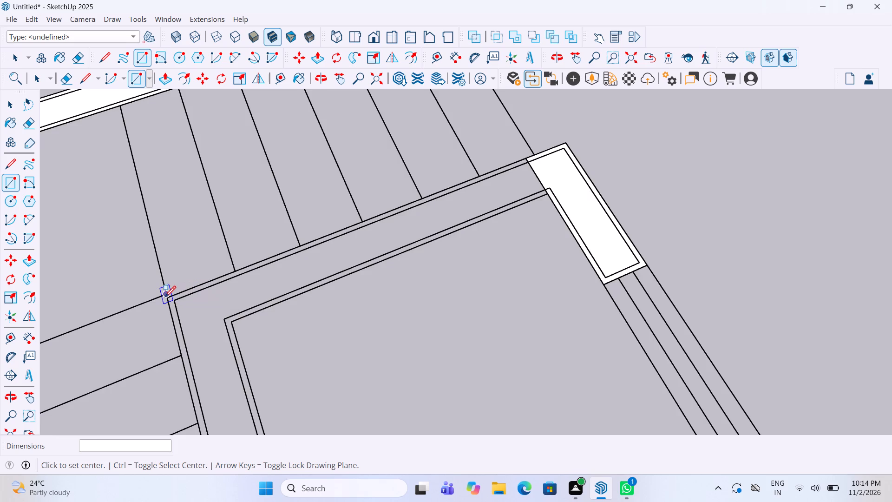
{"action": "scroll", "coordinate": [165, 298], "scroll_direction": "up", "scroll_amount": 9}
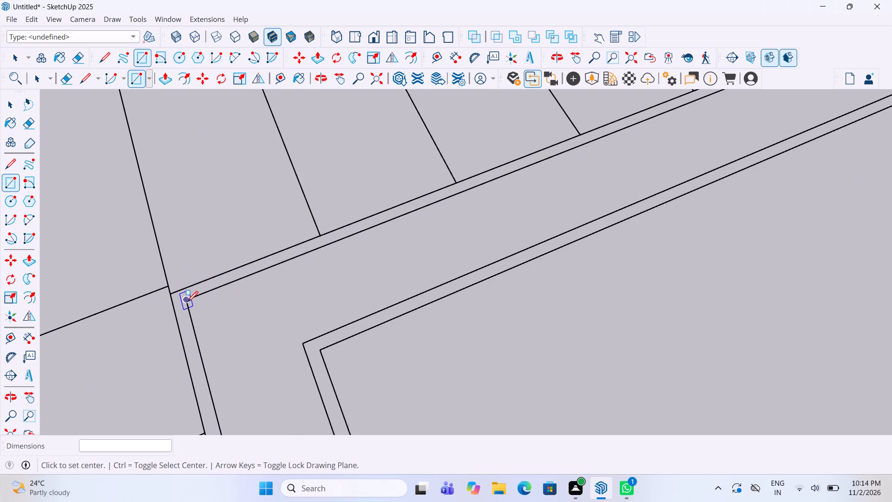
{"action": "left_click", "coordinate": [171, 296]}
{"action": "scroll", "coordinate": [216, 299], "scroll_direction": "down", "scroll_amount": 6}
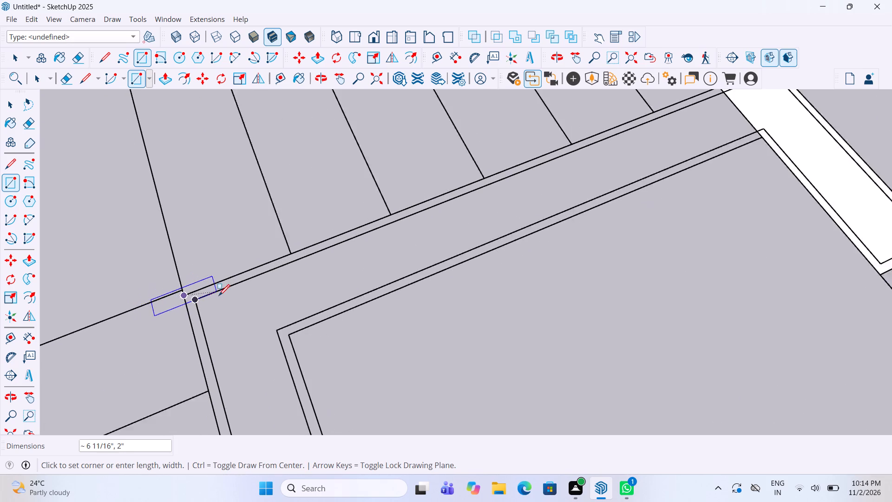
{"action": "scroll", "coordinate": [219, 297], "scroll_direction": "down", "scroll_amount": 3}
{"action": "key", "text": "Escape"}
Draw a rectangle about 5' 10 1/16" by 9" over the stair shaft wall along the first stair flight.
{"action": "scroll", "coordinate": [197, 297], "scroll_direction": "up", "scroll_amount": 6}
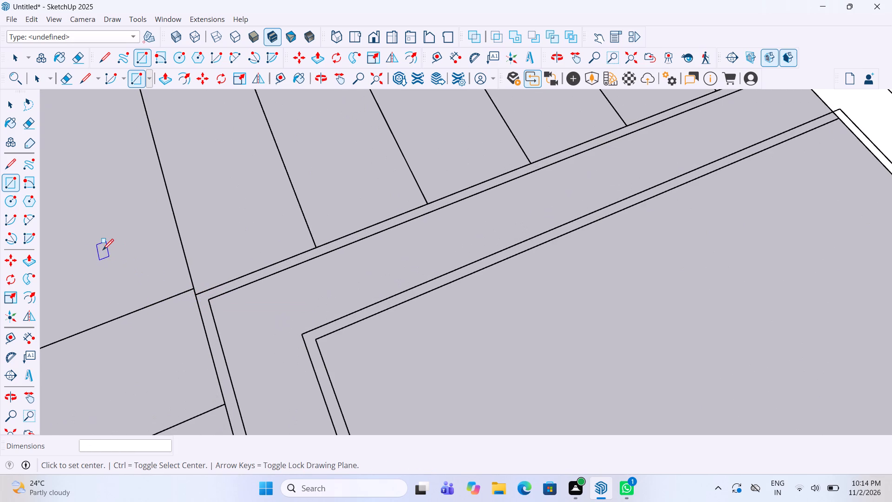
{"action": "left_click", "coordinate": [13, 180]}
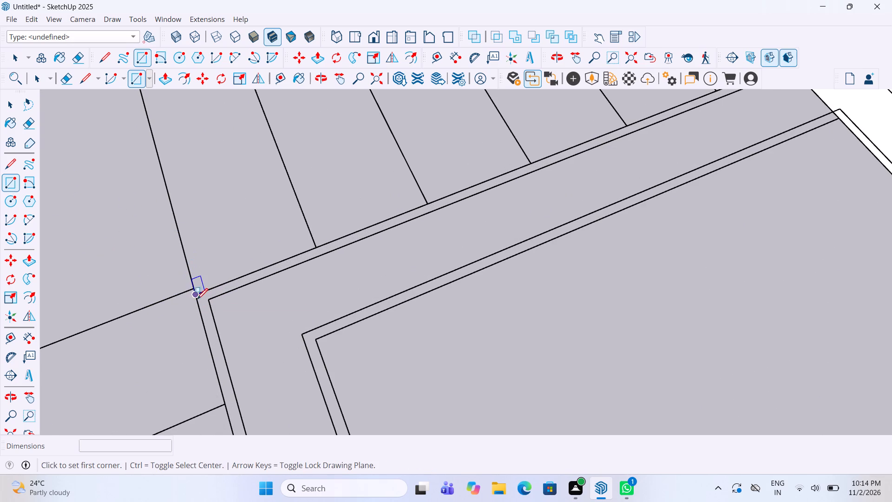
{"action": "left_click", "coordinate": [195, 297]}
{"action": "scroll", "coordinate": [295, 300], "scroll_direction": "down", "scroll_amount": 8}
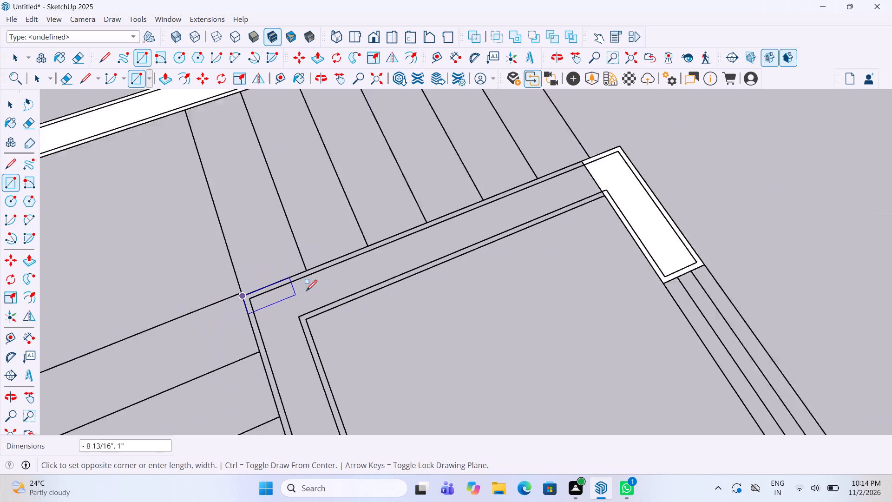
{"action": "scroll", "coordinate": [591, 215], "scroll_direction": "up", "scroll_amount": 4}
{"action": "left_click", "coordinate": [577, 198]}
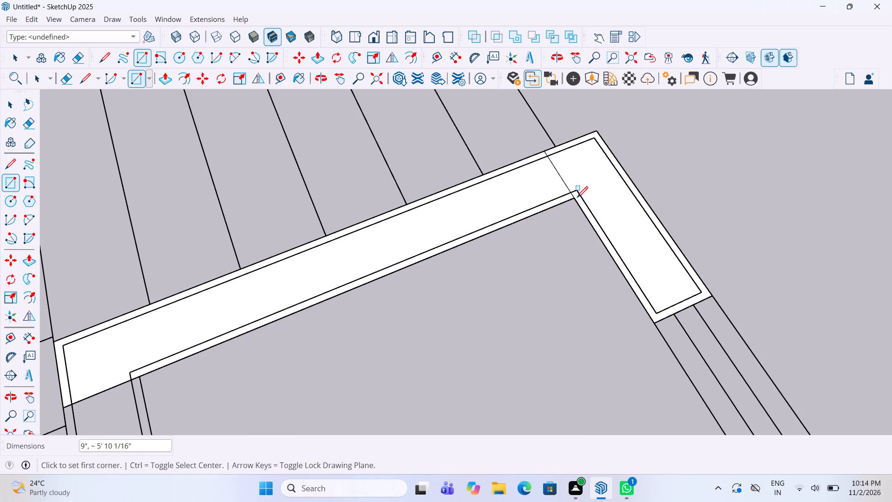
Draw a rectangle over the shaft's wall segment on the other side of the opening, from the opening to the outer corner.
{"action": "scroll", "coordinate": [564, 189], "scroll_direction": "down", "scroll_amount": 5}
{"action": "scroll", "coordinate": [537, 154], "scroll_direction": "down", "scroll_amount": 5}
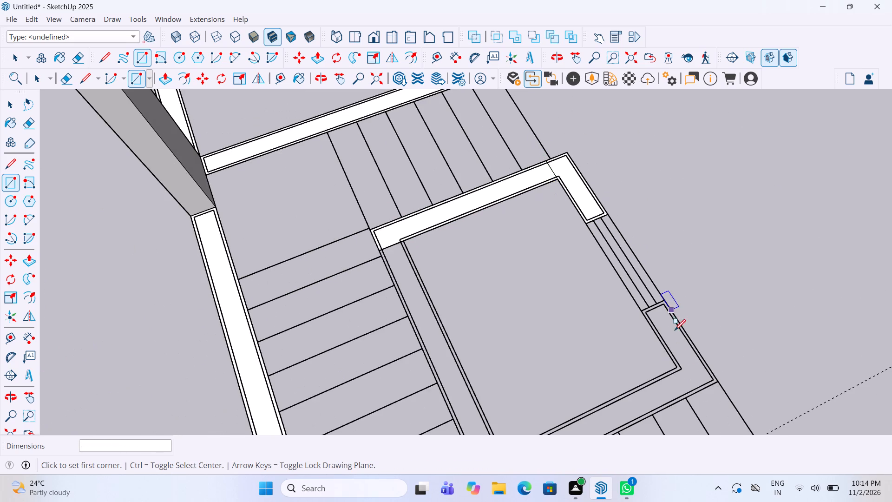
{"action": "scroll", "coordinate": [693, 374], "scroll_direction": "up", "scroll_amount": 4}
{"action": "left_click", "coordinate": [618, 284]}
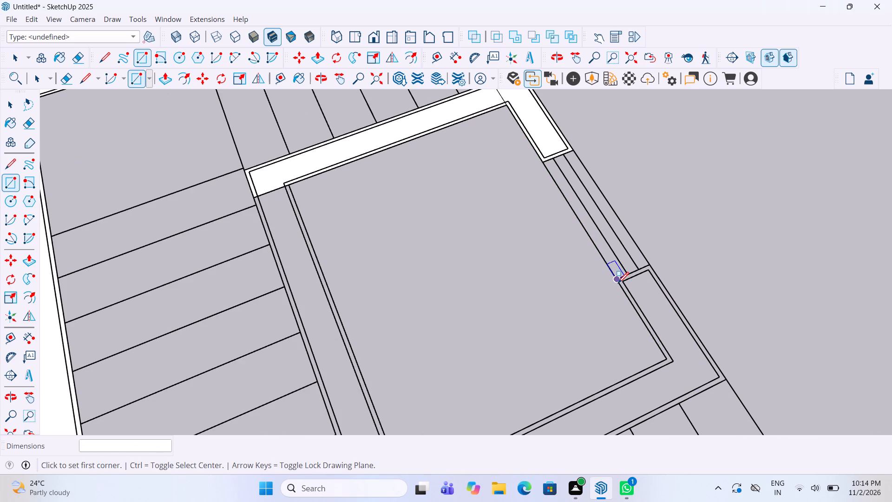
{"action": "left_click", "coordinate": [728, 383]}
Draw a rectangle about 5' 10 1/16" by 9" over the shaft wall along the opposite stair flight, ending at the outer corner.
{"action": "scroll", "coordinate": [723, 322], "scroll_direction": "down", "scroll_amount": 3}
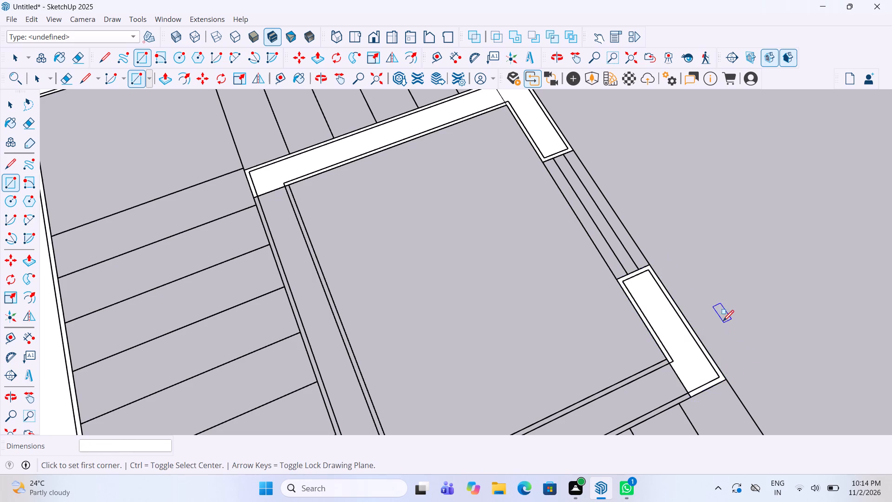
{"action": "scroll", "coordinate": [723, 322], "scroll_direction": "down", "scroll_amount": 2}
{"action": "scroll", "coordinate": [698, 291], "scroll_direction": "down", "scroll_amount": 2}
{"action": "scroll", "coordinate": [695, 367], "scroll_direction": "up", "scroll_amount": 9}
{"action": "scroll", "coordinate": [682, 316], "scroll_direction": "up", "scroll_amount": 5}
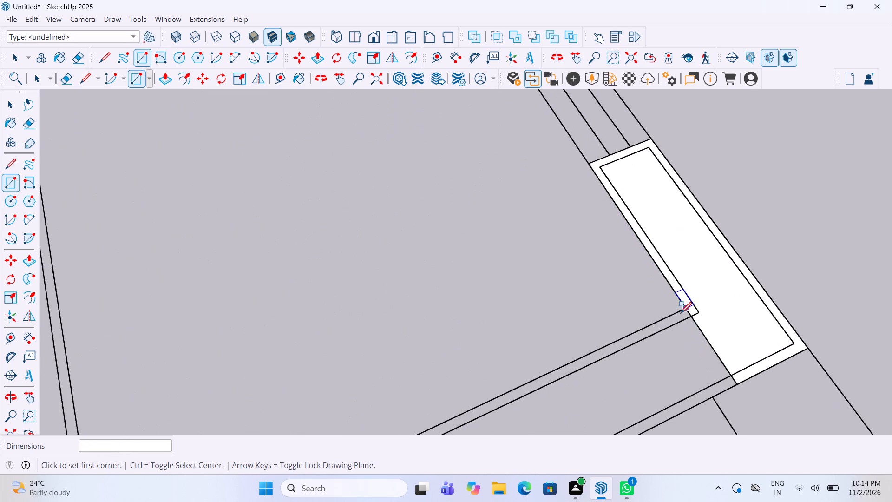
{"action": "left_click", "coordinate": [681, 310]}
{"action": "scroll", "coordinate": [730, 244], "scroll_direction": "down", "scroll_amount": 7}
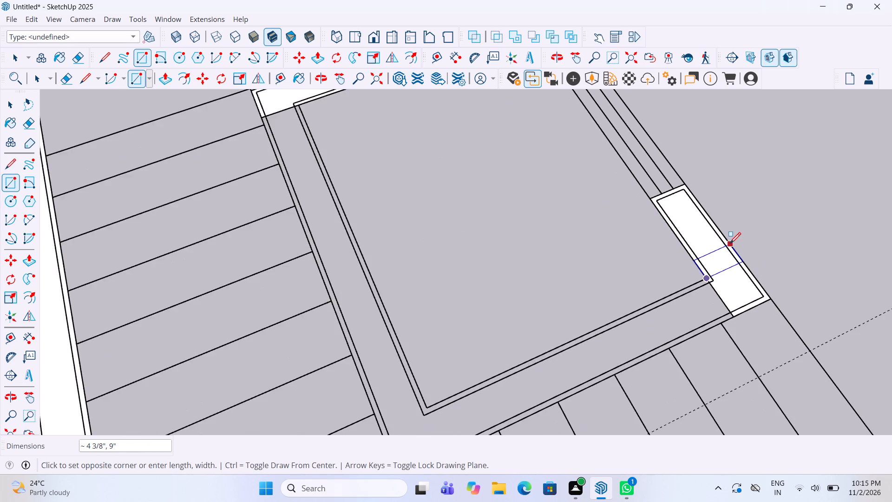
{"action": "scroll", "coordinate": [730, 244], "scroll_direction": "down", "scroll_amount": 5}
{"action": "scroll", "coordinate": [551, 364], "scroll_direction": "up", "scroll_amount": 5}
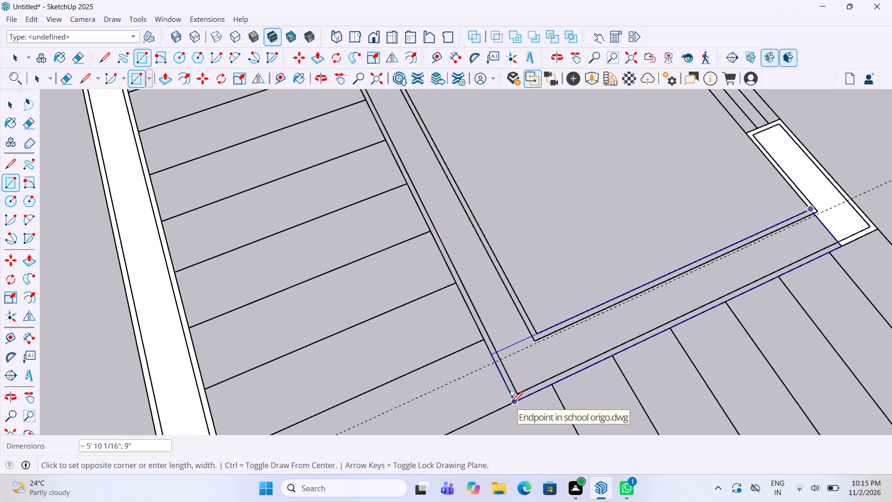
{"action": "left_click", "coordinate": [512, 404]}
Draw a rectangle about 6' 5 1/4" by 9" over the shaft's back wall along the middle stair flight, closing the ring between the side walls.
{"action": "left_click", "coordinate": [495, 350]}
{"action": "scroll", "coordinate": [525, 356], "scroll_direction": "down", "scroll_amount": 10}
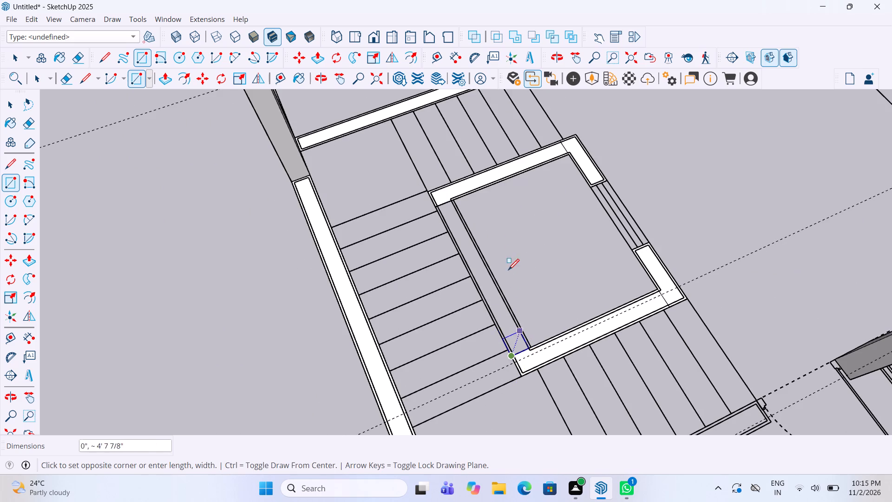
{"action": "scroll", "coordinate": [452, 198], "scroll_direction": "up", "scroll_amount": 8}
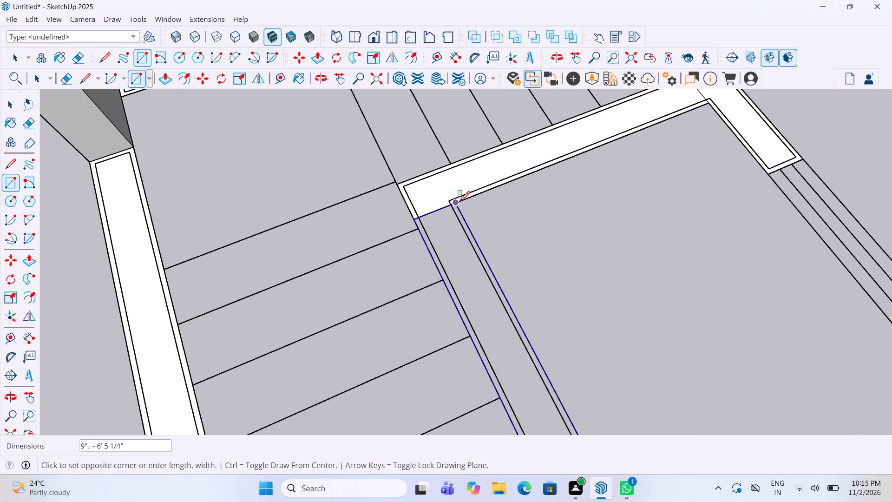
{"action": "left_click", "coordinate": [459, 203]}
Delete the four seam lines at the shaft's corners where the wall rectangles meet, so the shaft wall becomes one face.
{"action": "key", "text": "space"}
{"action": "left_click", "coordinate": [441, 207]}
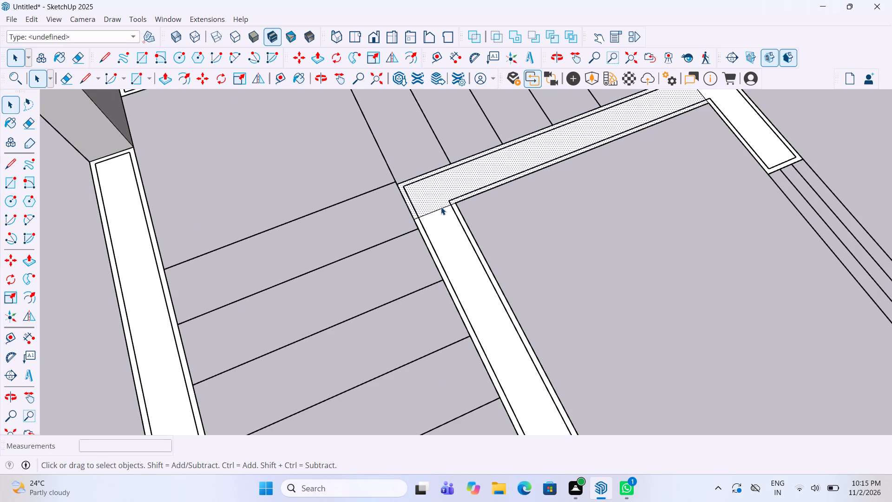
{"action": "left_click", "coordinate": [441, 210]}
{"action": "key", "text": "Delete"}
{"action": "scroll", "coordinate": [461, 211], "scroll_direction": "down", "scroll_amount": 3}
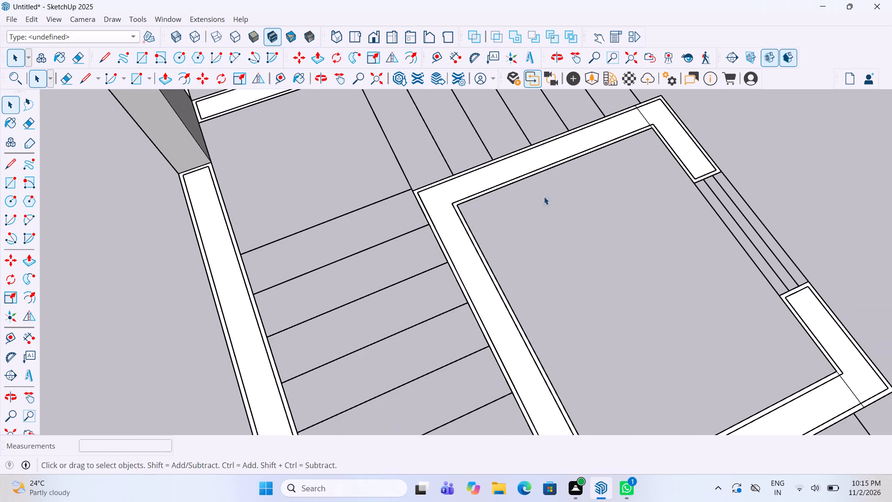
{"action": "left_click", "coordinate": [645, 118]}
{"action": "key", "text": "Delete"}
{"action": "scroll", "coordinate": [647, 130], "scroll_direction": "down", "scroll_amount": 5}
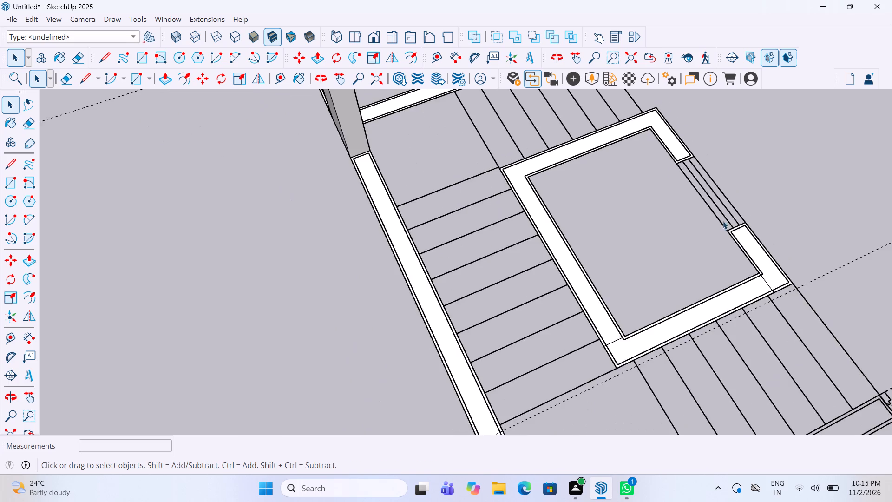
{"action": "scroll", "coordinate": [761, 271], "scroll_direction": "up", "scroll_amount": 5}
{"action": "left_click", "coordinate": [770, 293]}
{"action": "key", "text": "Delete"}
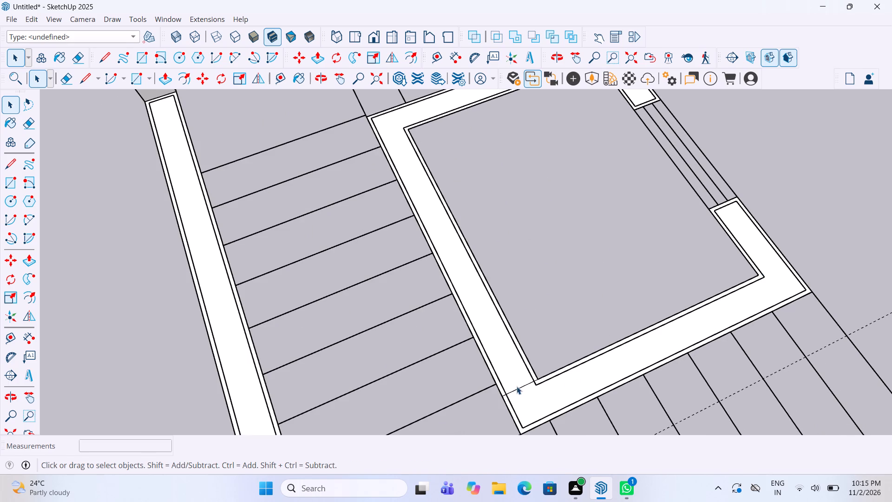
{"action": "left_click", "coordinate": [521, 389]}
{"action": "key", "text": "Delete"}
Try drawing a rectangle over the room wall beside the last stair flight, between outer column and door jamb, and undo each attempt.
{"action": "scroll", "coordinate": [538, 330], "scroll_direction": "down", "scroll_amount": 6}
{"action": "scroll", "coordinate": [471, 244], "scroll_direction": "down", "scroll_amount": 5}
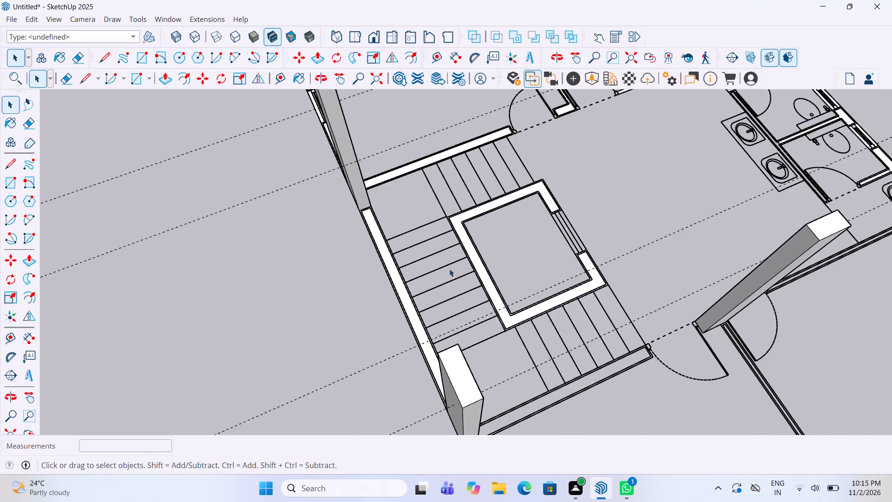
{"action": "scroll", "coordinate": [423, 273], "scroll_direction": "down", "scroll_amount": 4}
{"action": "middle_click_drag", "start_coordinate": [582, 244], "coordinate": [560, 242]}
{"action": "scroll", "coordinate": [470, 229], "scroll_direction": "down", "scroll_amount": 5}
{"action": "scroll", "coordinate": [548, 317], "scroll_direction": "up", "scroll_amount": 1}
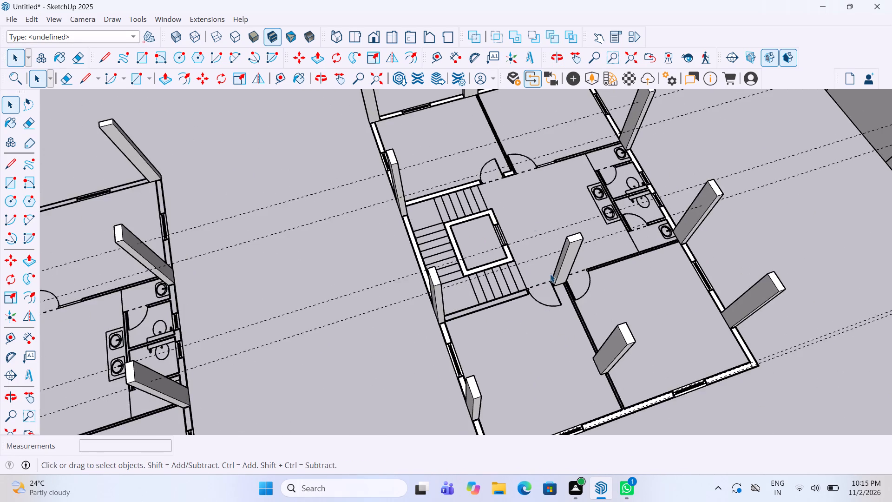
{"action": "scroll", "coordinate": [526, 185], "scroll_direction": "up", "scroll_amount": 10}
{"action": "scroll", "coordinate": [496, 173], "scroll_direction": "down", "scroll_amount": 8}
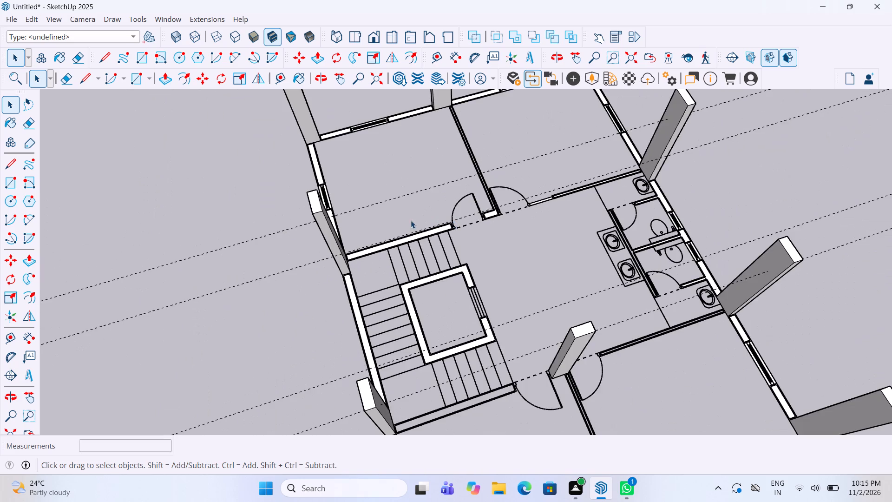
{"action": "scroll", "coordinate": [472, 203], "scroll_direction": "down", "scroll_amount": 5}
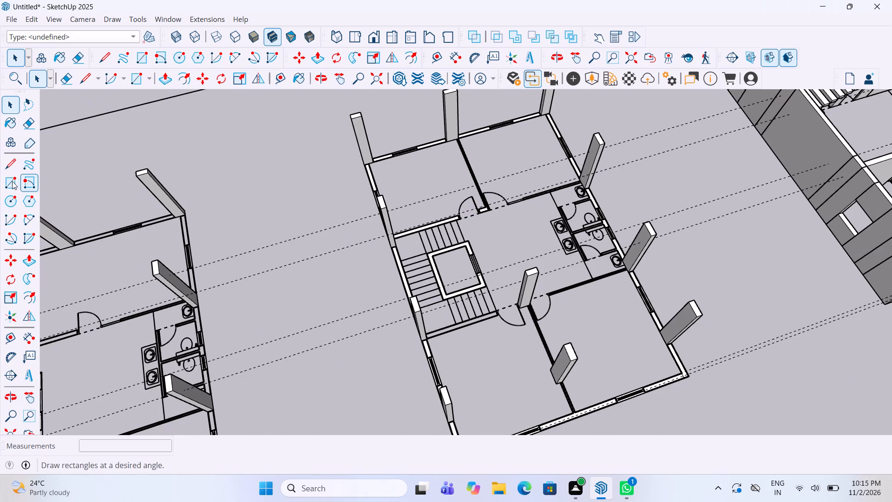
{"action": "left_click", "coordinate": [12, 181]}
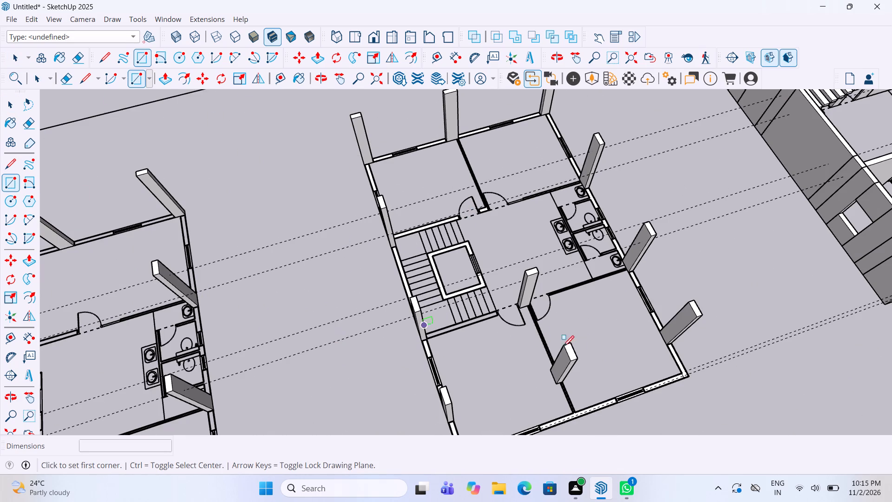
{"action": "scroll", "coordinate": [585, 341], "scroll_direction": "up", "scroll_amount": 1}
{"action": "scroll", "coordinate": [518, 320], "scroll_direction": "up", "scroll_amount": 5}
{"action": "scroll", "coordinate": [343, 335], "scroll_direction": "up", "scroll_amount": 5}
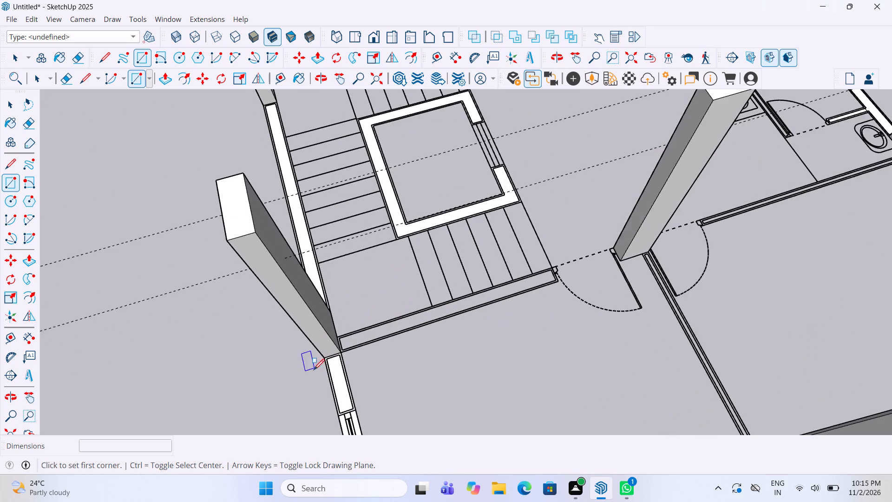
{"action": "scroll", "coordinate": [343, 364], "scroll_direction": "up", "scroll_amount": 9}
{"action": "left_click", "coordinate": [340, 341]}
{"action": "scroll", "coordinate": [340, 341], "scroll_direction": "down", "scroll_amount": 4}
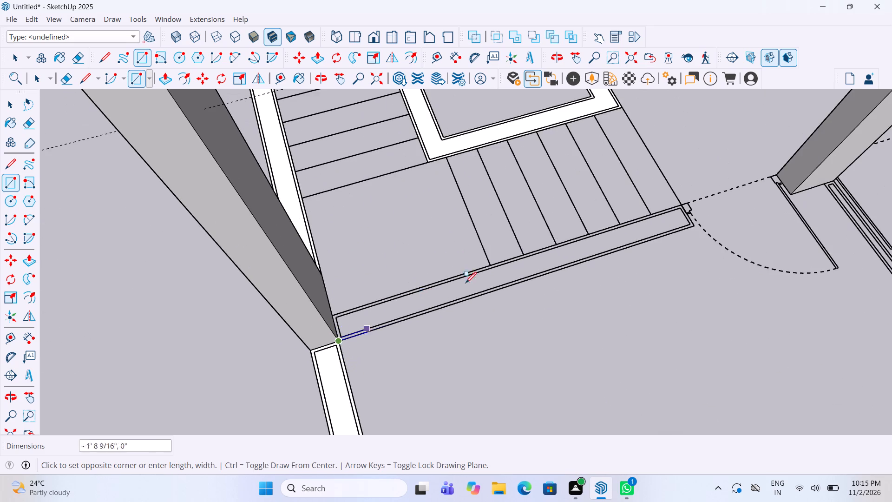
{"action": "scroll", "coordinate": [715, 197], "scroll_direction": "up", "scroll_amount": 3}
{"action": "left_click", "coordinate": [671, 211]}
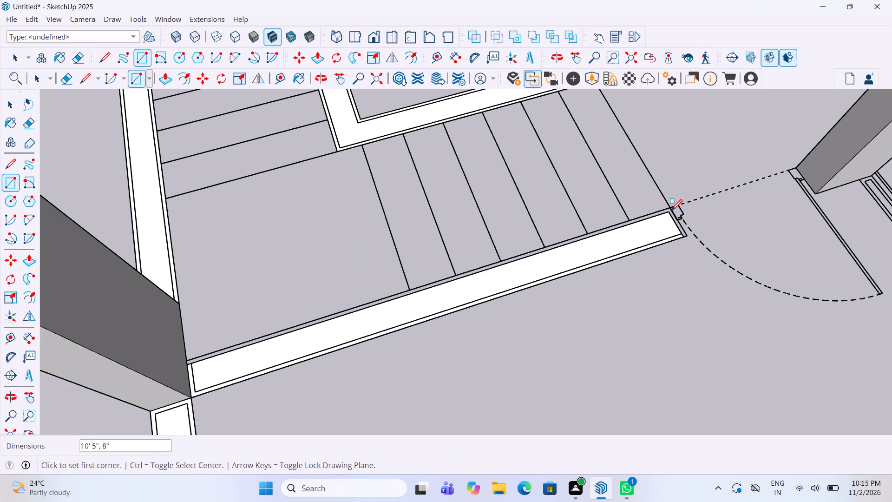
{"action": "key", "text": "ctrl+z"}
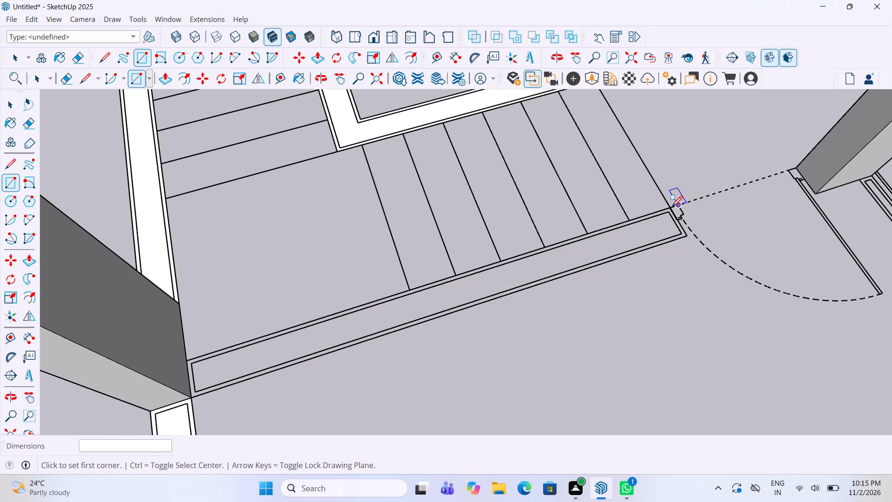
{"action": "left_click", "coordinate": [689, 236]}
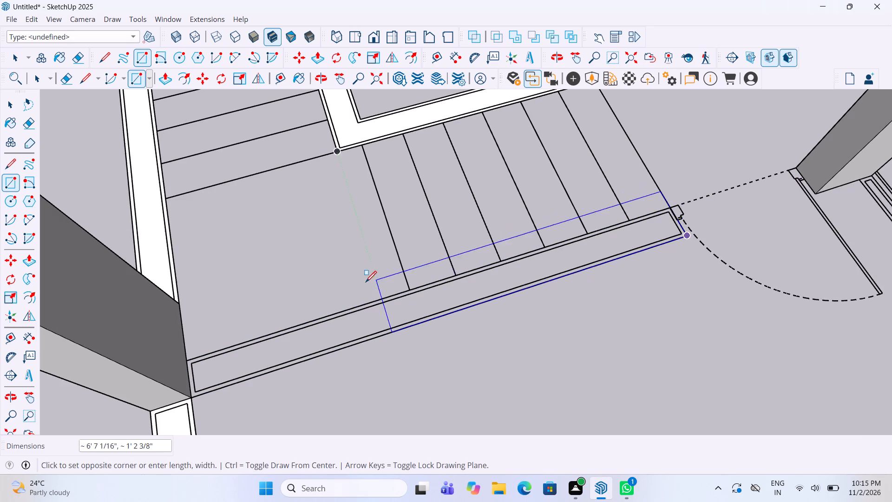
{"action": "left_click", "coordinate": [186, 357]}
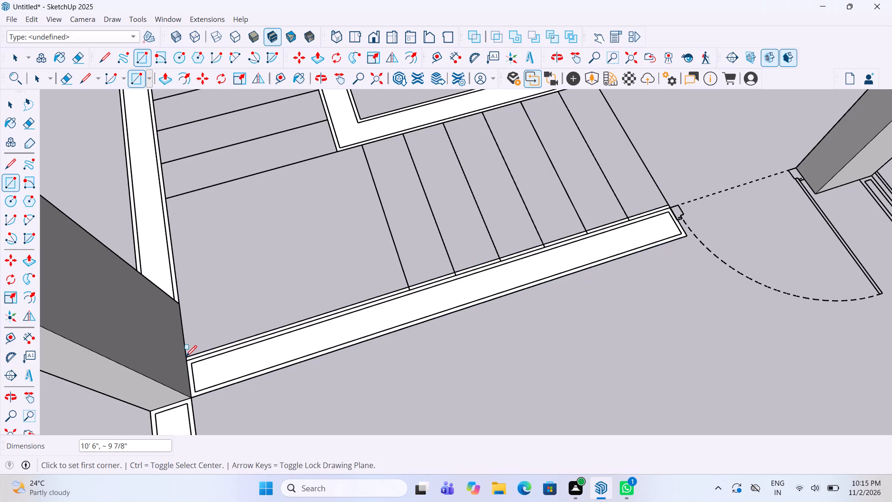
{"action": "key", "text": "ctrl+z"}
Draw a rectangle about 10' 6" by 9" over the room wall beside the last stair flight, from the outer column to the door jamb.
{"action": "left_click", "coordinate": [185, 361]}
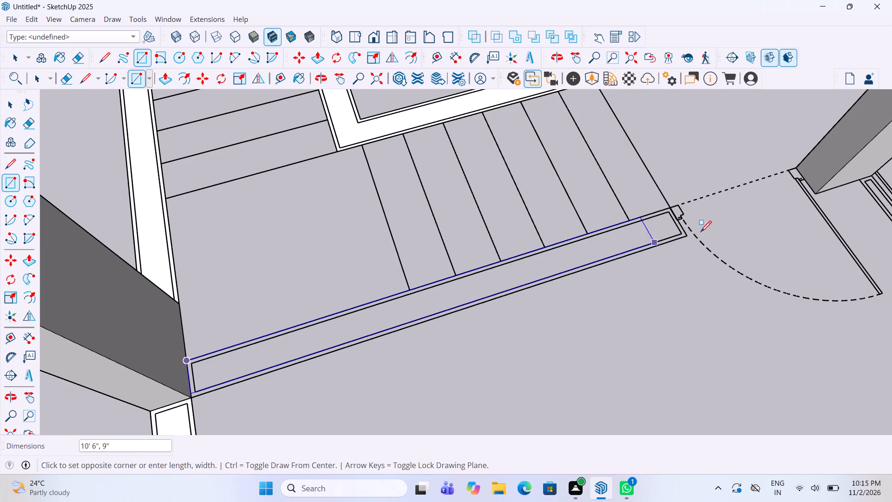
{"action": "left_click", "coordinate": [685, 238]}
Draw a rectangle about 12' by 4" over the partition between the washbasin area and the room, from the outer-wall column to the door jamb.
{"action": "scroll", "coordinate": [536, 259], "scroll_direction": "down", "scroll_amount": 14}
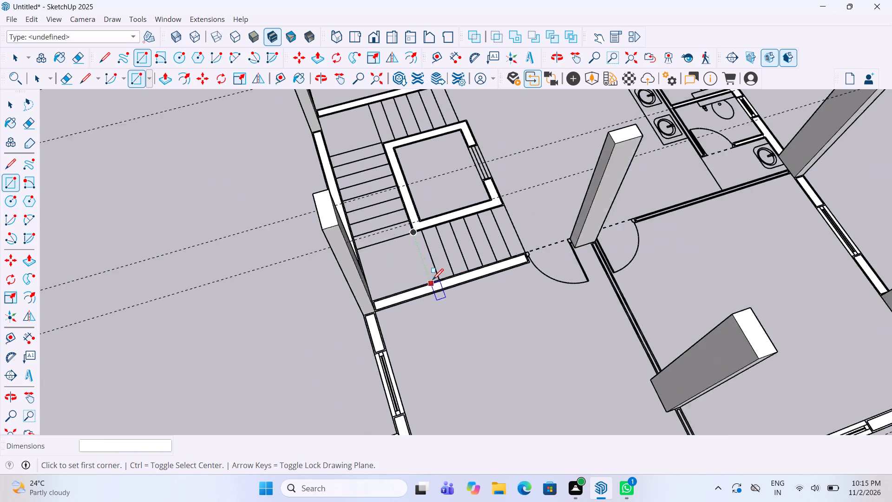
{"action": "scroll", "coordinate": [433, 281], "scroll_direction": "down", "scroll_amount": 2}
{"action": "middle_click_drag", "start_coordinate": [669, 233], "coordinate": [457, 246]}
{"action": "scroll", "coordinate": [447, 259], "scroll_direction": "down", "scroll_amount": 3}
{"action": "middle_click_drag", "start_coordinate": [465, 278], "coordinate": [568, 286]}
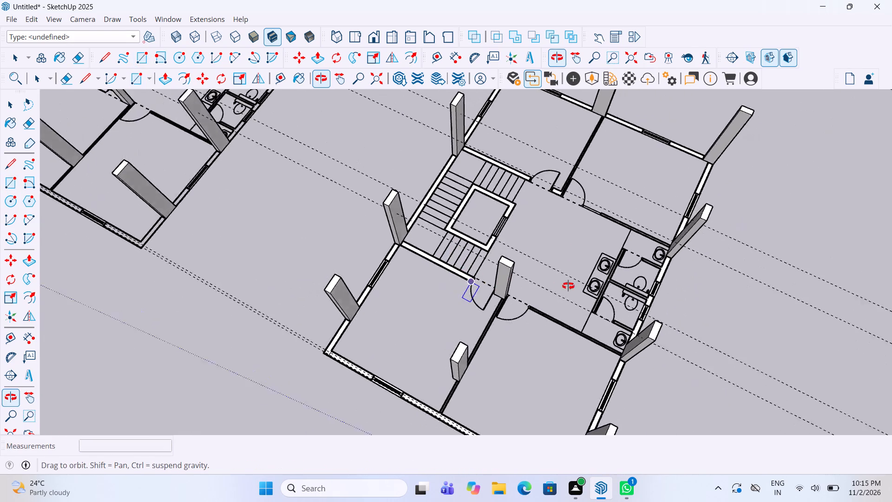
{"action": "middle_click_drag", "start_coordinate": [568, 286], "coordinate": [618, 286]}
{"action": "scroll", "coordinate": [630, 289], "scroll_direction": "up", "scroll_amount": 19}
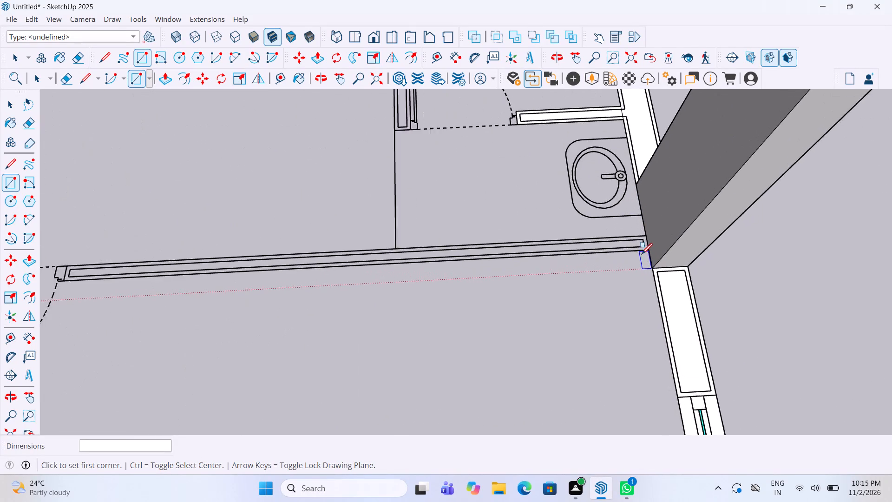
{"action": "scroll", "coordinate": [642, 255], "scroll_direction": "up", "scroll_amount": 2}
{"action": "left_click", "coordinate": [650, 251]}
{"action": "scroll", "coordinate": [652, 249], "scroll_direction": "down", "scroll_amount": 4}
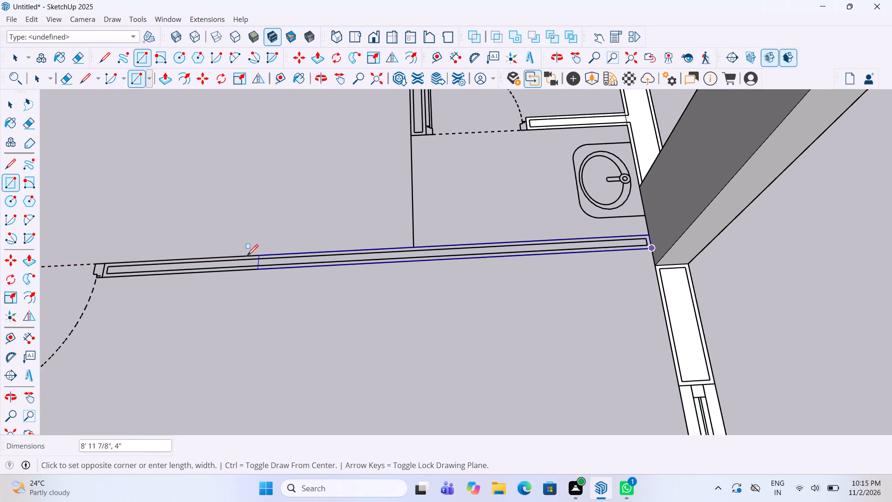
{"action": "scroll", "coordinate": [83, 255], "scroll_direction": "up", "scroll_amount": 8}
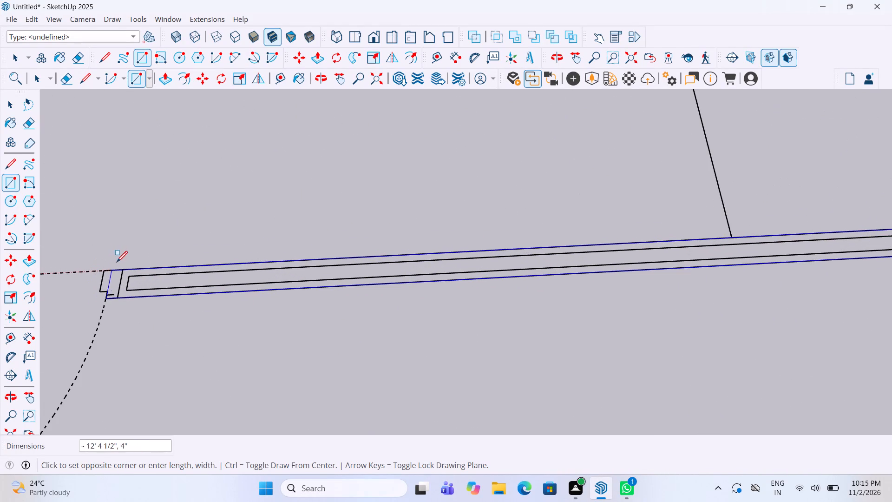
{"action": "left_click", "coordinate": [121, 269]}
Draw a rectangle over the partition between the two rooms, from the column by the doors to the next column.
{"action": "scroll", "coordinate": [412, 201], "scroll_direction": "down", "scroll_amount": 16}
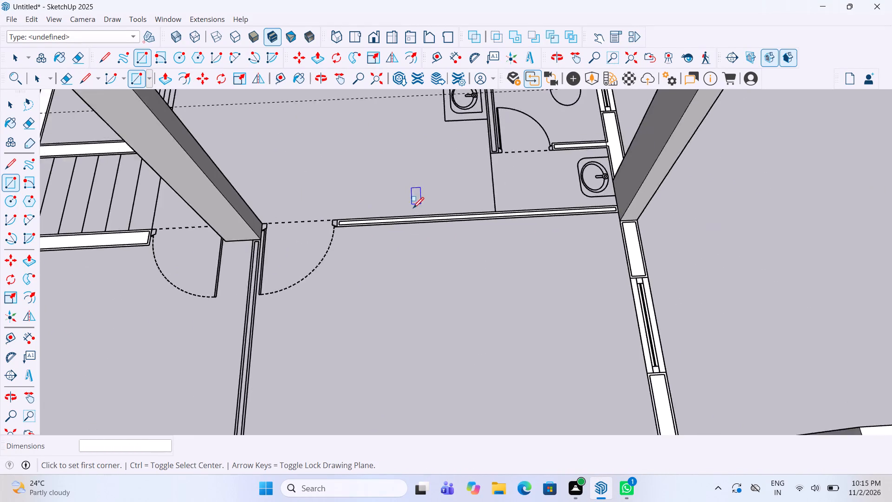
{"action": "scroll", "coordinate": [413, 209], "scroll_direction": "down", "scroll_amount": 1}
{"action": "middle_click_drag", "start_coordinate": [211, 263], "coordinate": [515, 245]}
{"action": "scroll", "coordinate": [517, 187], "scroll_direction": "down", "scroll_amount": 5}
{"action": "scroll", "coordinate": [485, 332], "scroll_direction": "up", "scroll_amount": 5}
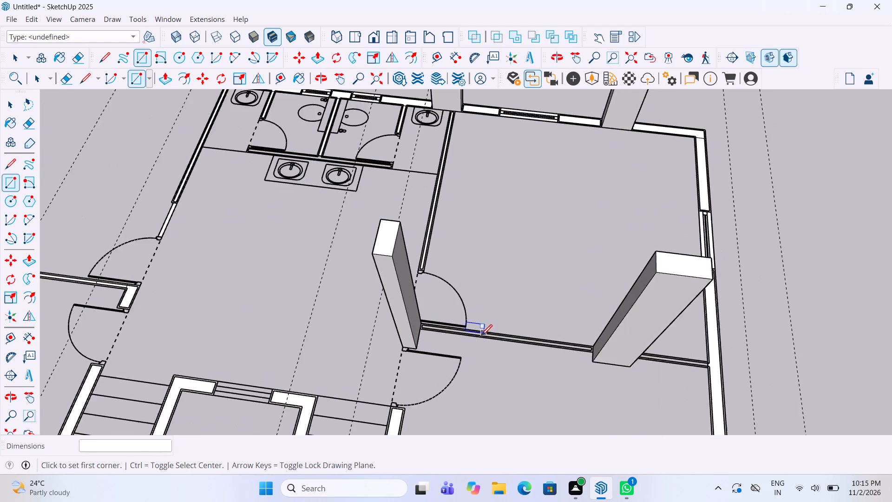
{"action": "scroll", "coordinate": [472, 352], "scroll_direction": "up", "scroll_amount": 13}
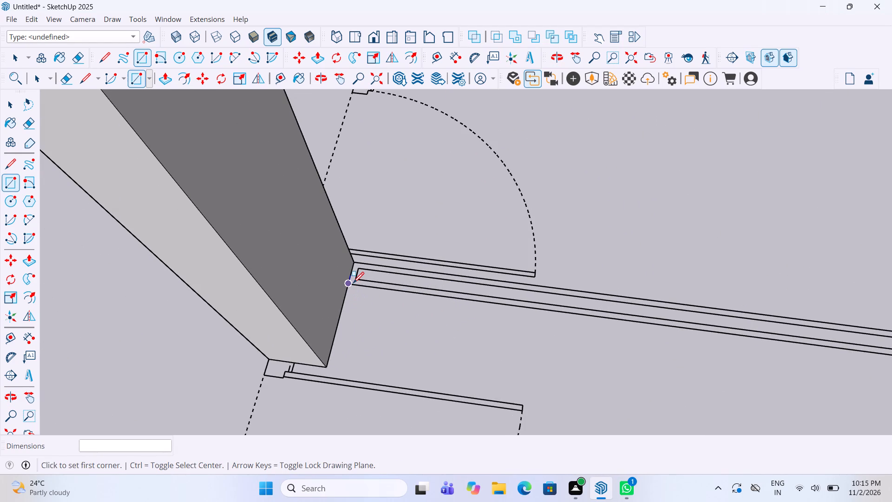
{"action": "left_click", "coordinate": [353, 284]}
{"action": "scroll", "coordinate": [353, 284], "scroll_direction": "down", "scroll_amount": 11}
{"action": "scroll", "coordinate": [561, 287], "scroll_direction": "up", "scroll_amount": 4}
{"action": "scroll", "coordinate": [635, 319], "scroll_direction": "up", "scroll_amount": 4}
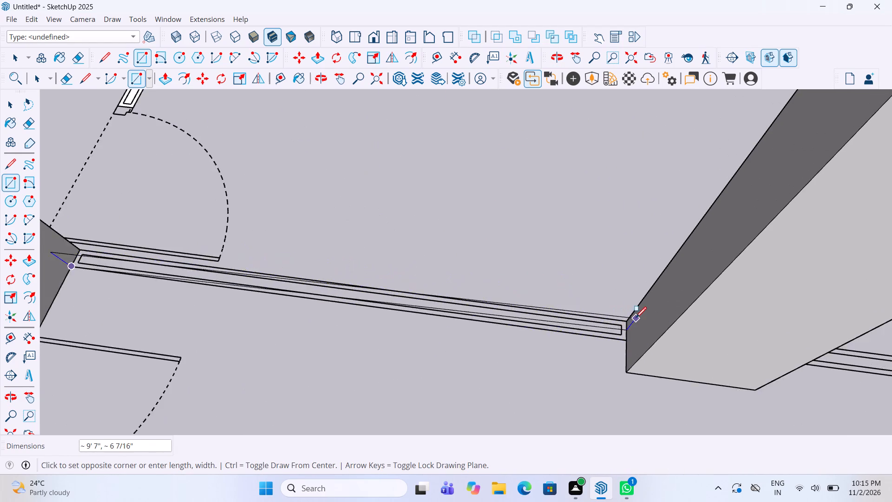
{"action": "scroll", "coordinate": [636, 319], "scroll_direction": "up", "scroll_amount": 5}
{"action": "left_click", "coordinate": [624, 324]}
Draw a rectangle about 4' 2" by 4" over the same partition's continuation, from the column to the outer wall.
{"action": "scroll", "coordinate": [482, 323], "scroll_direction": "down", "scroll_amount": 7}
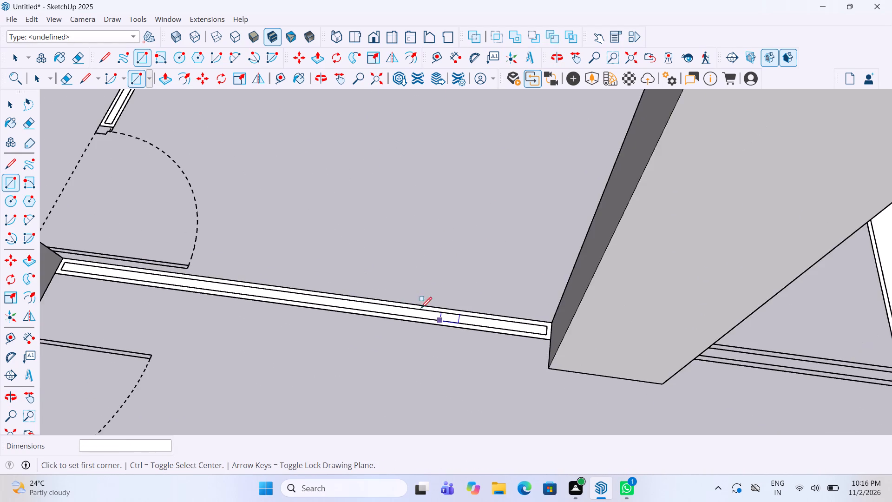
{"action": "scroll", "coordinate": [396, 304], "scroll_direction": "down", "scroll_amount": 11}
{"action": "scroll", "coordinate": [689, 360], "scroll_direction": "up", "scroll_amount": 4}
{"action": "scroll", "coordinate": [534, 337], "scroll_direction": "up", "scroll_amount": 4}
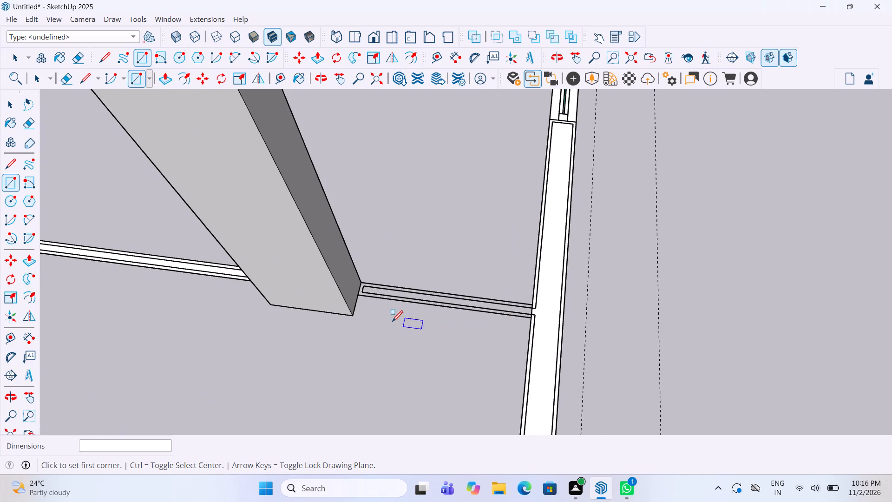
{"action": "scroll", "coordinate": [355, 293], "scroll_direction": "up", "scroll_amount": 6}
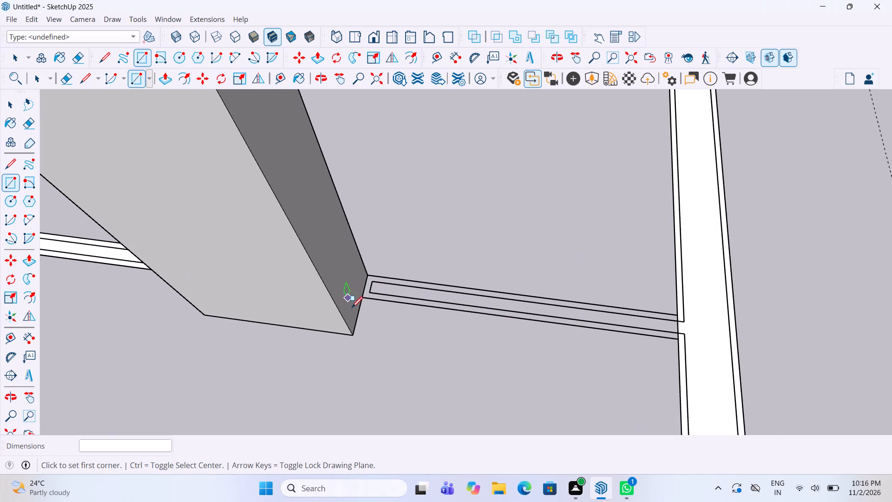
{"action": "left_click", "coordinate": [366, 278]}
{"action": "left_click", "coordinate": [677, 342]}
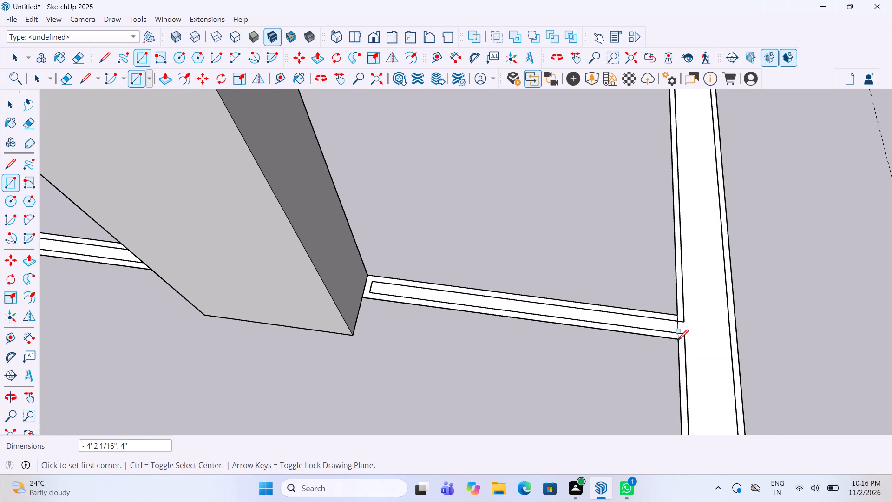
{"action": "key", "text": "space"}
{"action": "left_click", "coordinate": [636, 259]}
Draw a rectangle about 9' 9" by 4 1/2" over the toilets' front wall, behind the double washbasin counter.
{"action": "scroll", "coordinate": [614, 212], "scroll_direction": "down", "scroll_amount": 11}
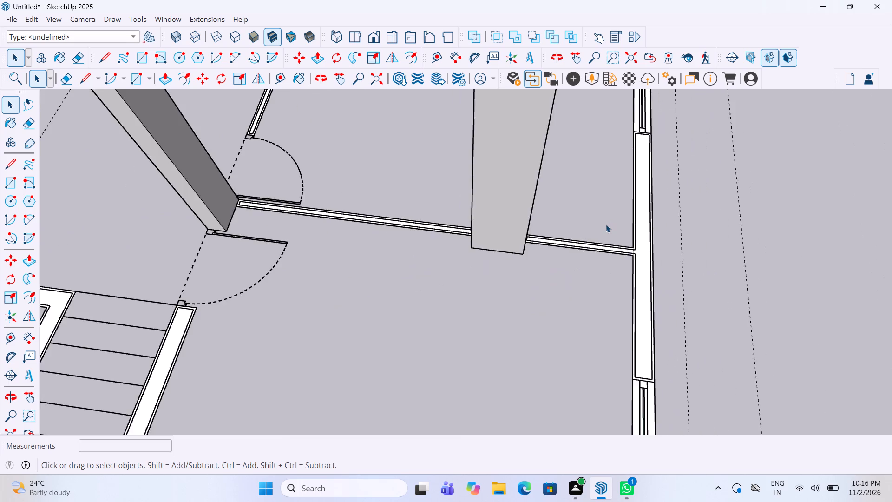
{"action": "scroll", "coordinate": [606, 225], "scroll_direction": "down", "scroll_amount": 11}
{"action": "middle_click_drag", "start_coordinate": [606, 225], "coordinate": [623, 281]}
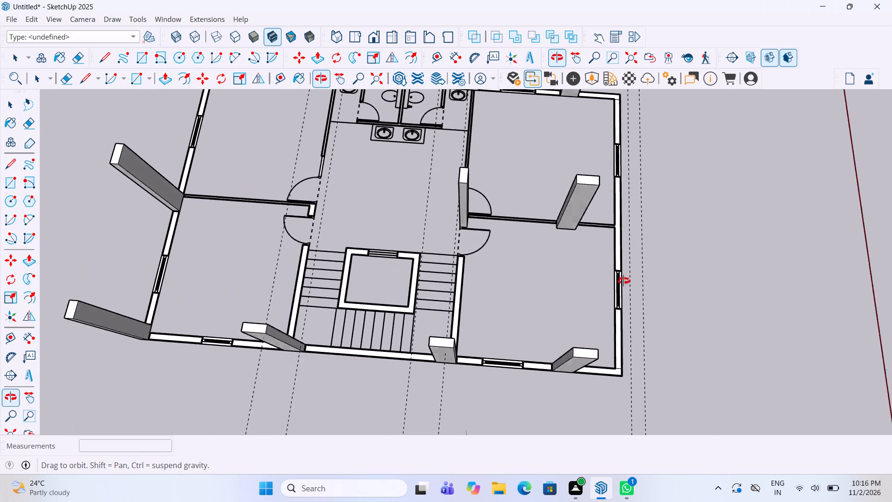
{"action": "middle_click_drag", "start_coordinate": [623, 281], "coordinate": [624, 286]}
{"action": "scroll", "coordinate": [587, 339], "scroll_direction": "down", "scroll_amount": 5}
{"action": "scroll", "coordinate": [349, 240], "scroll_direction": "up", "scroll_amount": 4}
{"action": "scroll", "coordinate": [390, 217], "scroll_direction": "up", "scroll_amount": 6}
{"action": "scroll", "coordinate": [556, 206], "scroll_direction": "up", "scroll_amount": 5}
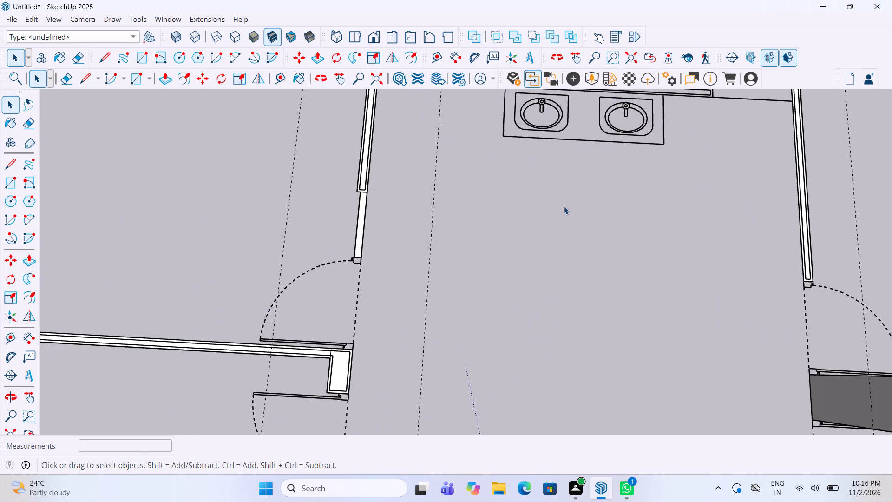
{"action": "scroll", "coordinate": [472, 272], "scroll_direction": "down", "scroll_amount": 11}
{"action": "scroll", "coordinate": [693, 290], "scroll_direction": "up", "scroll_amount": 5}
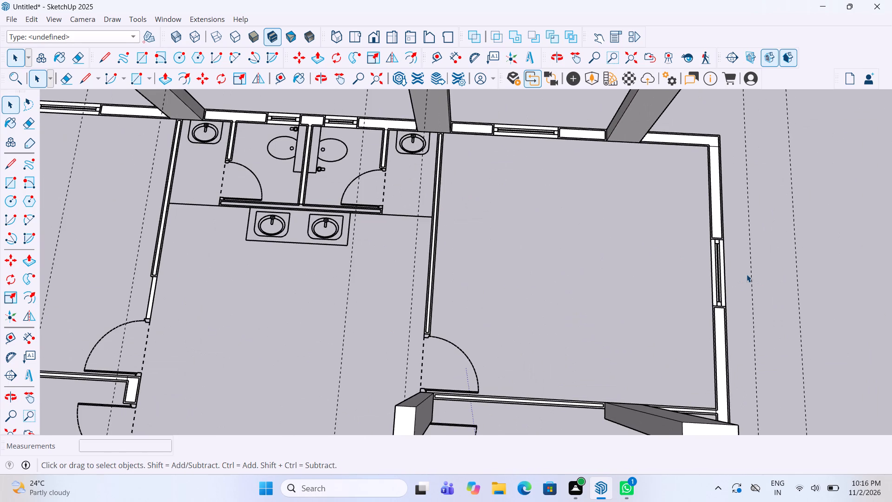
{"action": "scroll", "coordinate": [241, 153], "scroll_direction": "up", "scroll_amount": 9}
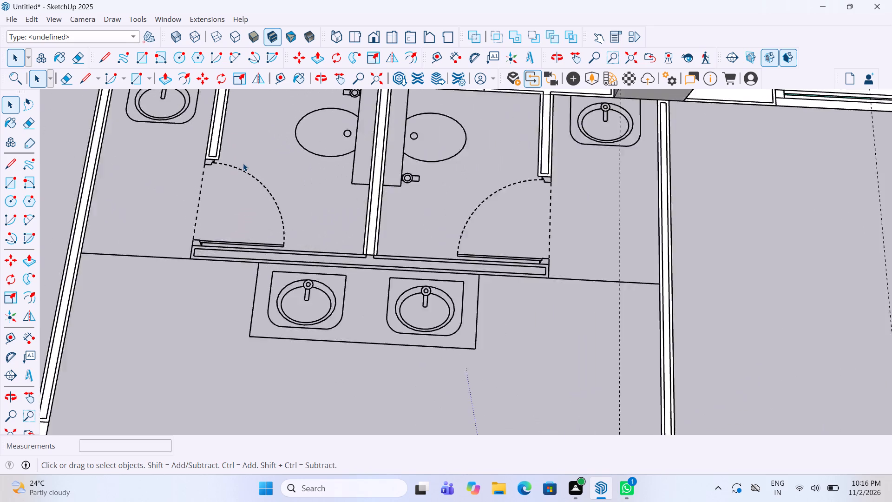
{"action": "scroll", "coordinate": [243, 163], "scroll_direction": "up", "scroll_amount": 1}
{"action": "left_click", "coordinate": [9, 184]}
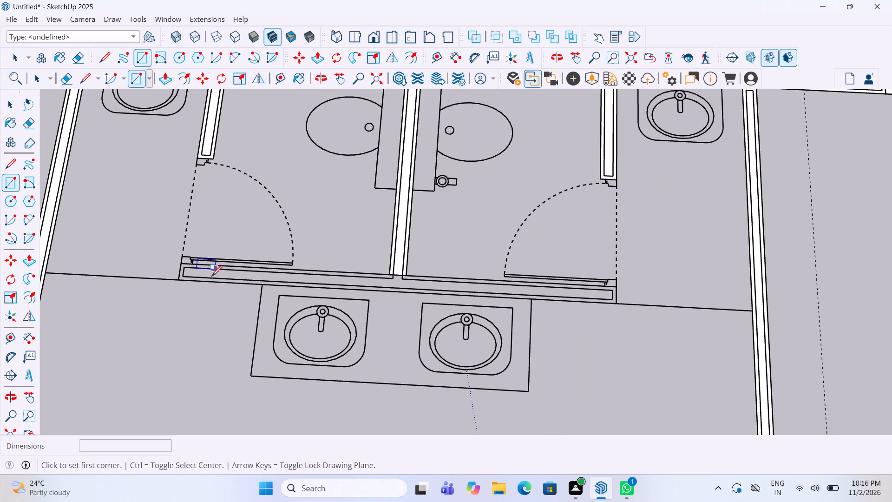
{"action": "scroll", "coordinate": [210, 280], "scroll_direction": "up", "scroll_amount": 3}
{"action": "left_click", "coordinate": [175, 280]}
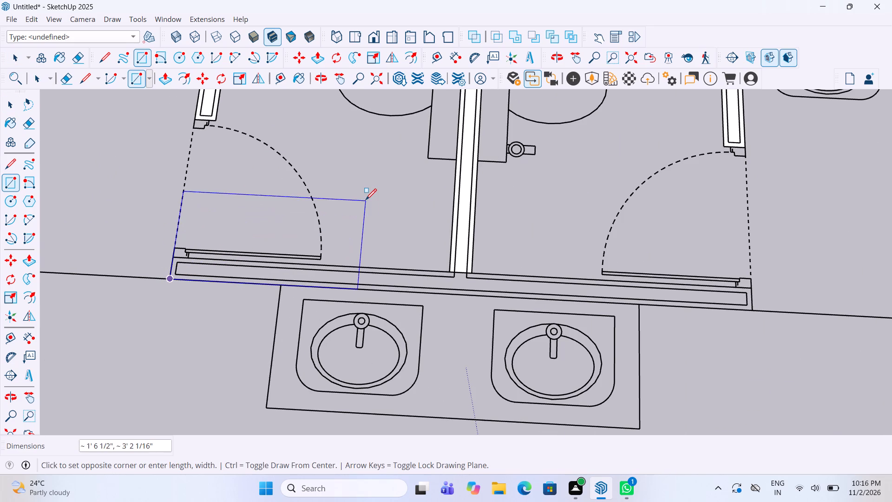
{"action": "left_click", "coordinate": [750, 291]}
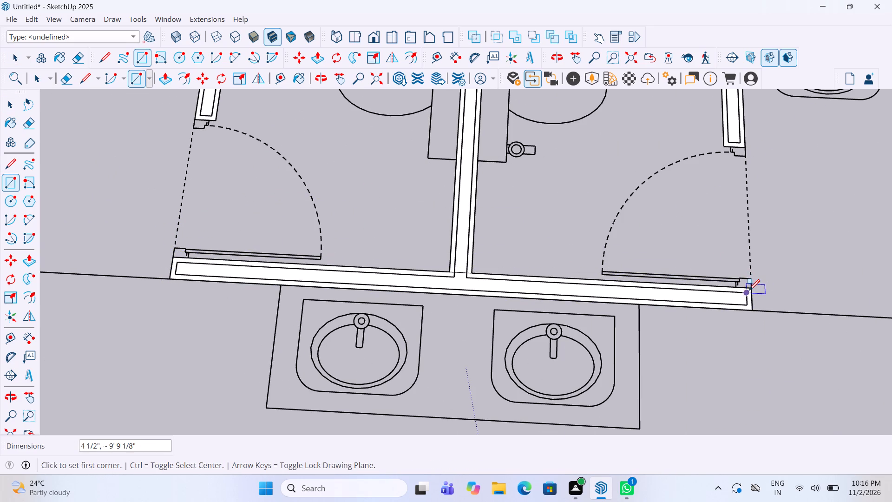
{"action": "key", "text": "space"}
Group the end wall's face between the toilet-side room's corner column and its window.
{"action": "scroll", "coordinate": [533, 293], "scroll_direction": "down", "scroll_amount": 11}
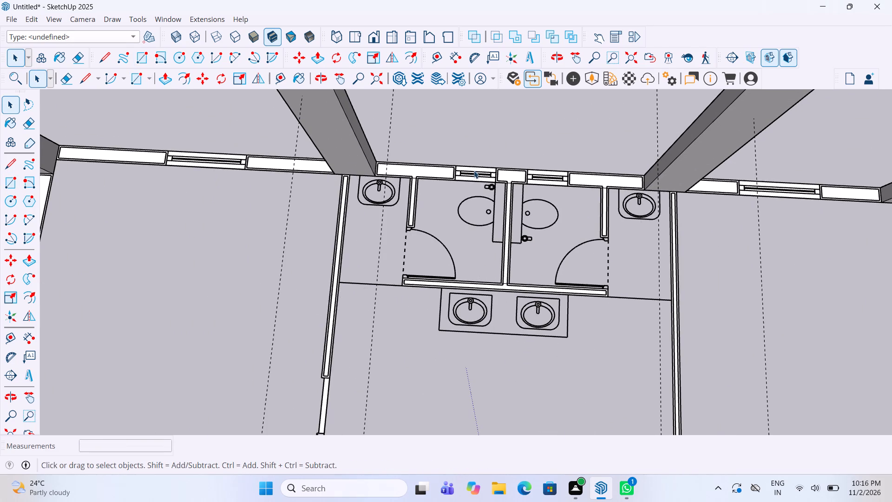
{"action": "scroll", "coordinate": [474, 172], "scroll_direction": "down", "scroll_amount": 10}
{"action": "middle_click_drag", "start_coordinate": [275, 257], "coordinate": [595, 173]}
{"action": "scroll", "coordinate": [594, 163], "scroll_direction": "down", "scroll_amount": 2}
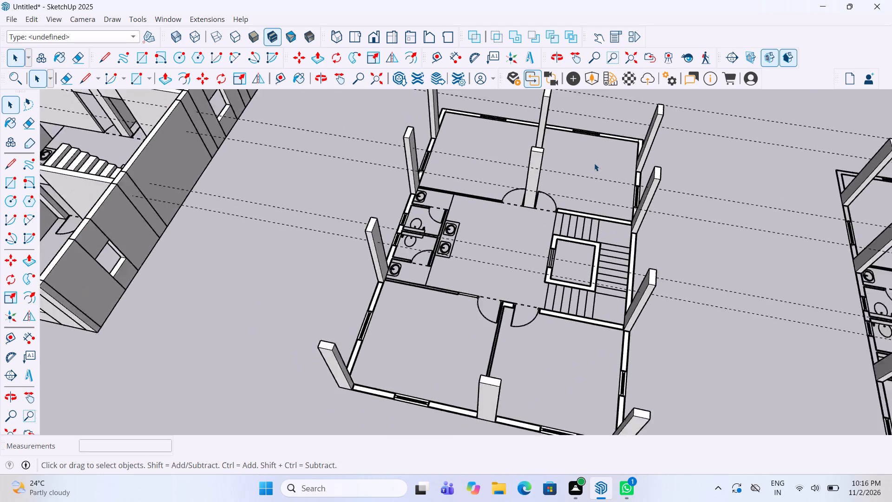
{"action": "scroll", "coordinate": [594, 163], "scroll_direction": "down", "scroll_amount": 3}
{"action": "scroll", "coordinate": [471, 326], "scroll_direction": "up", "scroll_amount": 12}
{"action": "scroll", "coordinate": [436, 309], "scroll_direction": "up", "scroll_amount": 4}
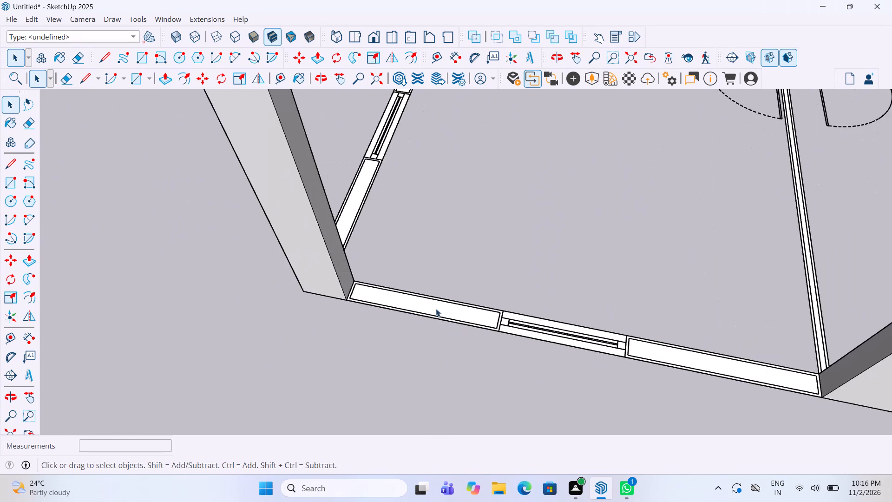
{"action": "left_click", "coordinate": [436, 309]}
{"action": "right_click", "coordinate": [436, 309]}
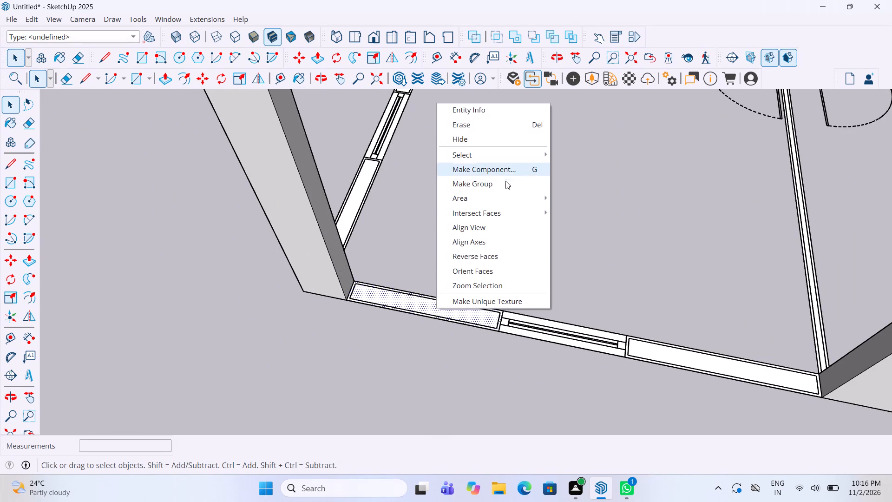
{"action": "left_click", "coordinate": [503, 185]}
Group the window face in the toilet-side room's end wall.
{"action": "scroll", "coordinate": [537, 327], "scroll_direction": "up", "scroll_amount": 5}
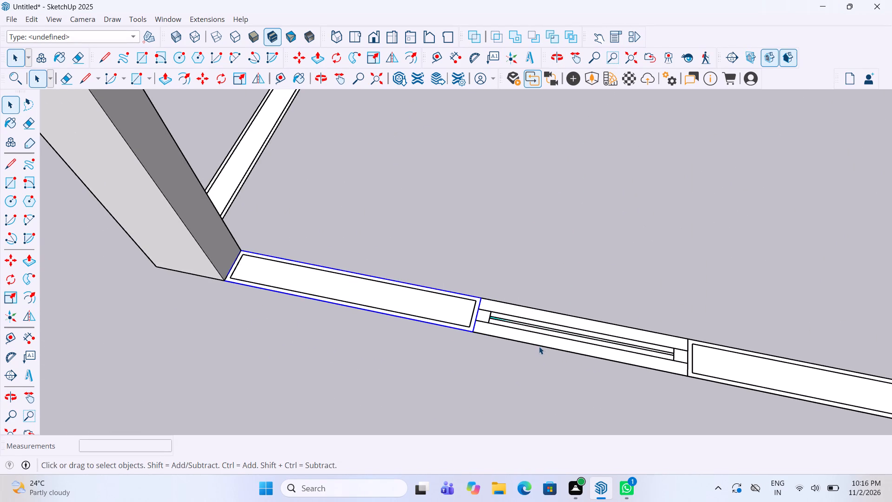
{"action": "left_click", "coordinate": [539, 346]}
{"action": "left_click", "coordinate": [540, 337]}
{"action": "right_click", "coordinate": [540, 337]}
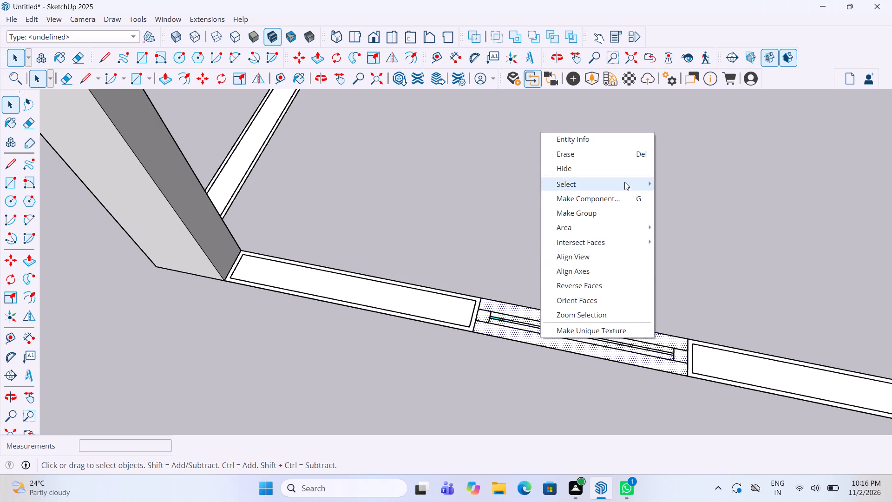
{"action": "left_click", "coordinate": [610, 211]}
Group the end wall's face between the toilet-side room's window and the middle column.
{"action": "scroll", "coordinate": [507, 241], "scroll_direction": "down", "scroll_amount": 10}
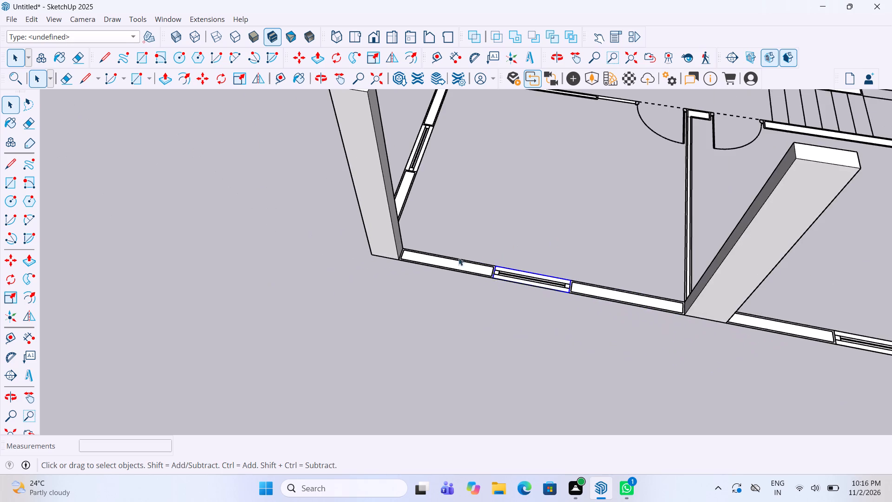
{"action": "middle_click_drag", "start_coordinate": [392, 258], "coordinate": [507, 264]}
{"action": "scroll", "coordinate": [639, 247], "scroll_direction": "up", "scroll_amount": 9}
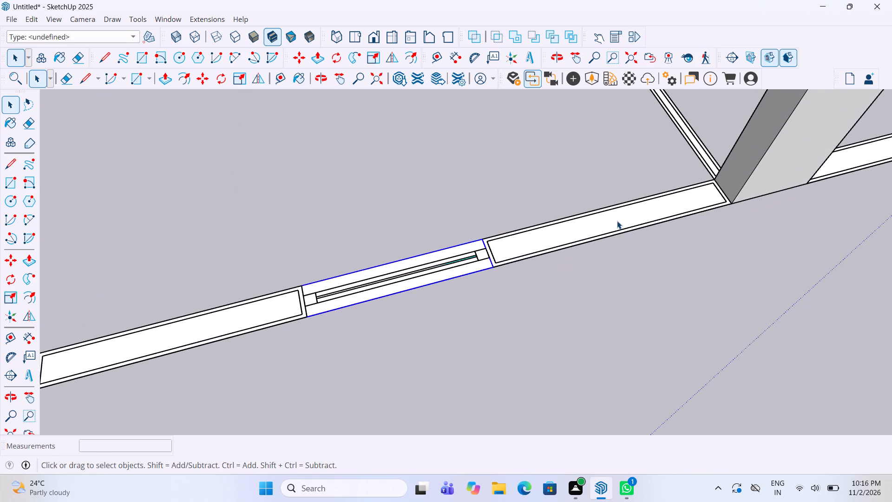
{"action": "left_click", "coordinate": [617, 221]}
{"action": "right_click", "coordinate": [617, 221]}
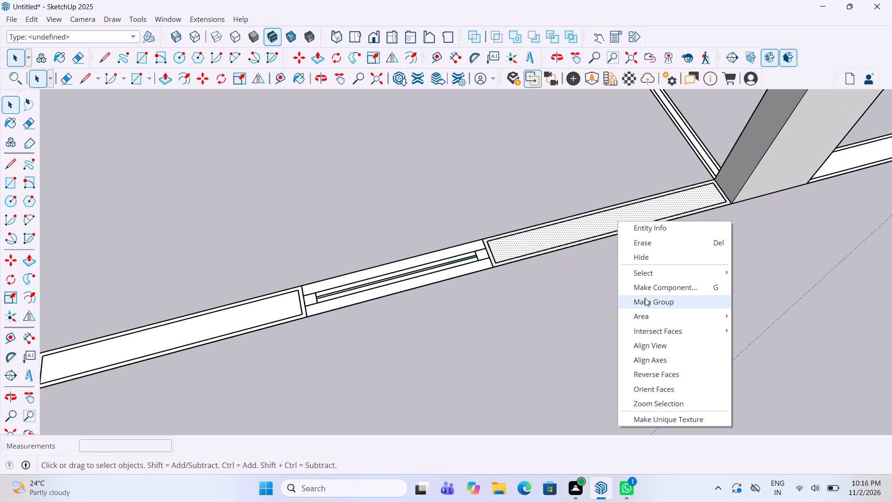
{"action": "left_click", "coordinate": [645, 298]}
Group the end wall's face between the middle column and the stair-side room's window.
{"action": "scroll", "coordinate": [520, 282], "scroll_direction": "down", "scroll_amount": 16}
{"action": "scroll", "coordinate": [653, 243], "scroll_direction": "up", "scroll_amount": 5}
{"action": "scroll", "coordinate": [588, 250], "scroll_direction": "up", "scroll_amount": 5}
{"action": "left_click", "coordinate": [586, 251]}
{"action": "right_click", "coordinate": [586, 251]}
{"action": "left_click", "coordinate": [635, 331]}
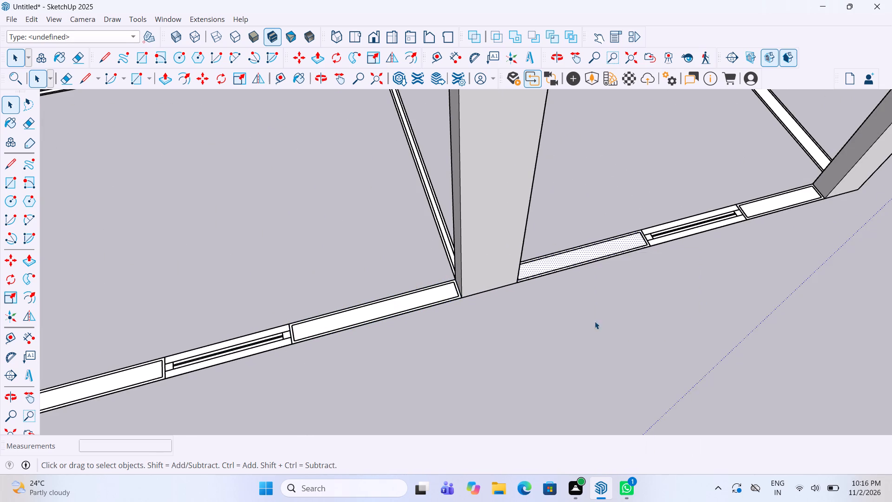
Group the window face in the stair-side room's end wall.
{"action": "scroll", "coordinate": [436, 278], "scroll_direction": "down", "scroll_amount": 7}
{"action": "scroll", "coordinate": [359, 269], "scroll_direction": "down", "scroll_amount": 3}
{"action": "scroll", "coordinate": [643, 256], "scroll_direction": "up", "scroll_amount": 3}
{"action": "scroll", "coordinate": [536, 248], "scroll_direction": "up", "scroll_amount": 4}
{"action": "scroll", "coordinate": [462, 243], "scroll_direction": "up", "scroll_amount": 3}
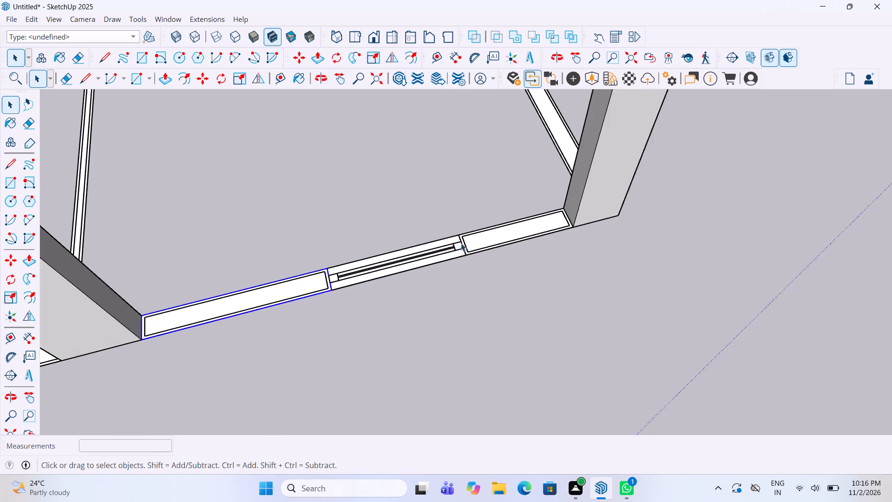
{"action": "scroll", "coordinate": [461, 243], "scroll_direction": "up", "scroll_amount": 6}
{"action": "left_click", "coordinate": [410, 255]}
{"action": "right_click", "coordinate": [410, 255]}
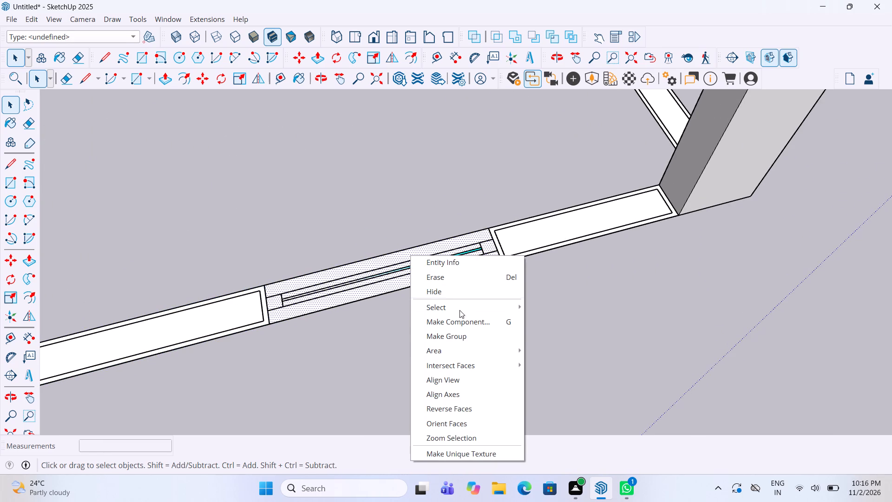
{"action": "left_click", "coordinate": [470, 338]}
Group the end wall's face between the stair-side room's window and its corner column.
{"action": "left_click", "coordinate": [612, 220]}
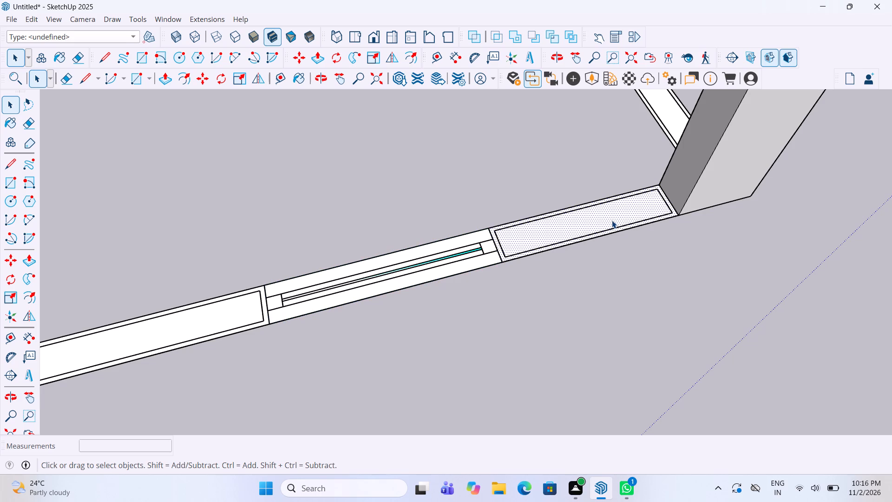
{"action": "right_click", "coordinate": [612, 220]}
{"action": "left_click", "coordinate": [658, 305]}
Group the stair-side outer wall's face between the room's corner column and its window.
{"action": "scroll", "coordinate": [521, 300], "scroll_direction": "down", "scroll_amount": 6}
{"action": "scroll", "coordinate": [481, 297], "scroll_direction": "down", "scroll_amount": 6}
{"action": "scroll", "coordinate": [742, 246], "scroll_direction": "up", "scroll_amount": 1}
{"action": "middle_click_drag", "start_coordinate": [743, 240], "coordinate": [313, 225]}
{"action": "scroll", "coordinate": [496, 304], "scroll_direction": "up", "scroll_amount": 5}
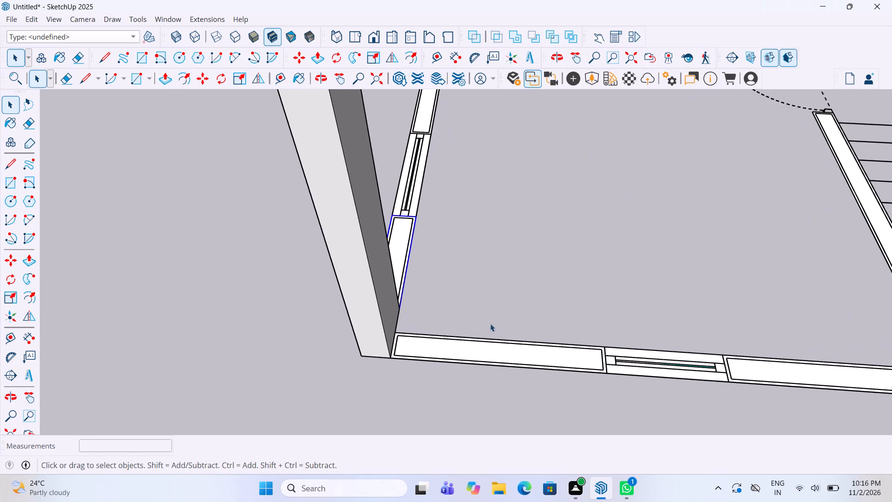
{"action": "left_click", "coordinate": [467, 352]}
{"action": "right_click", "coordinate": [465, 353]}
{"action": "left_click", "coordinate": [539, 227]}
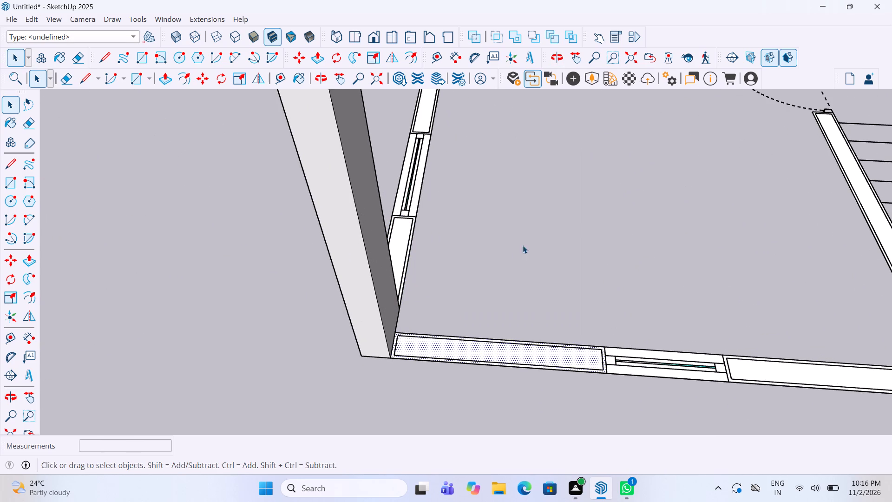
Group the stair-side outer wall's face between the room's window and the column beside the stairs.
{"action": "scroll", "coordinate": [491, 256], "scroll_direction": "down", "scroll_amount": 6}
{"action": "scroll", "coordinate": [444, 247], "scroll_direction": "down", "scroll_amount": 5}
{"action": "scroll", "coordinate": [592, 291], "scroll_direction": "up", "scroll_amount": 10}
{"action": "left_click", "coordinate": [551, 287]}
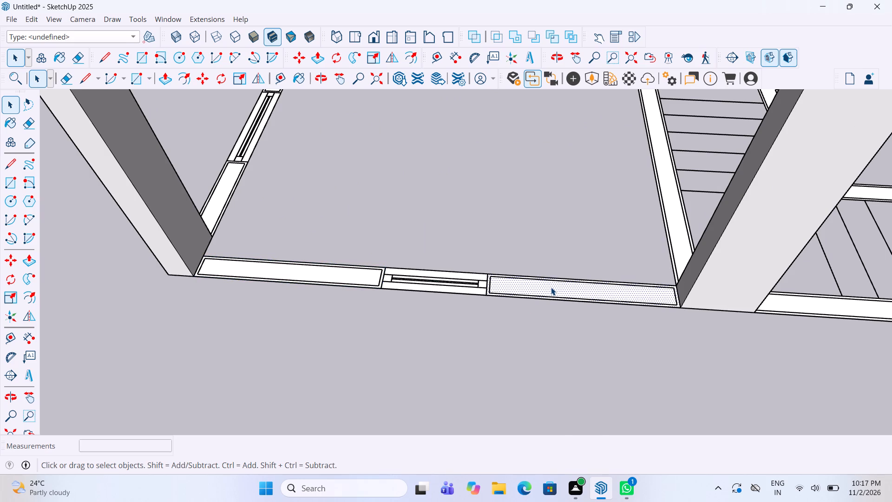
{"action": "right_click", "coordinate": [551, 287]}
{"action": "left_click", "coordinate": [575, 367]}
Group the window face in the first room's stair-side outer wall.
{"action": "scroll", "coordinate": [447, 281], "scroll_direction": "up", "scroll_amount": 2}
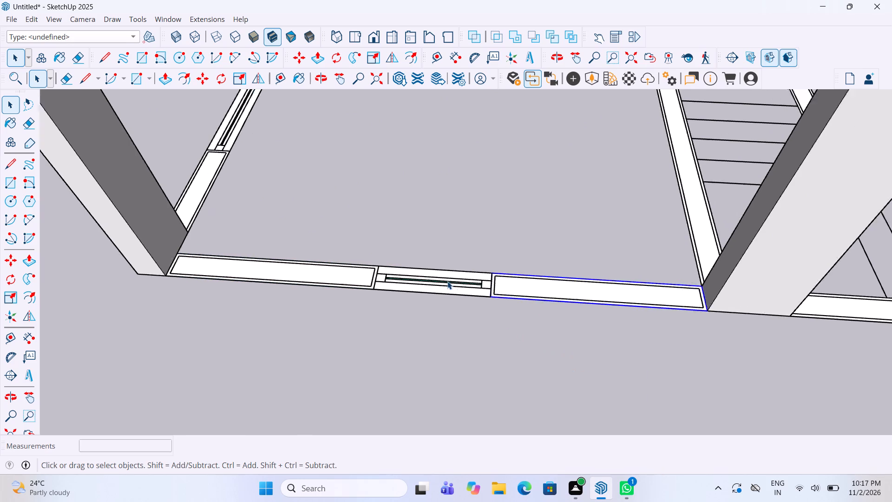
{"action": "scroll", "coordinate": [447, 281], "scroll_direction": "up", "scroll_amount": 2}
{"action": "left_click", "coordinate": [452, 295]}
{"action": "right_click", "coordinate": [453, 294]}
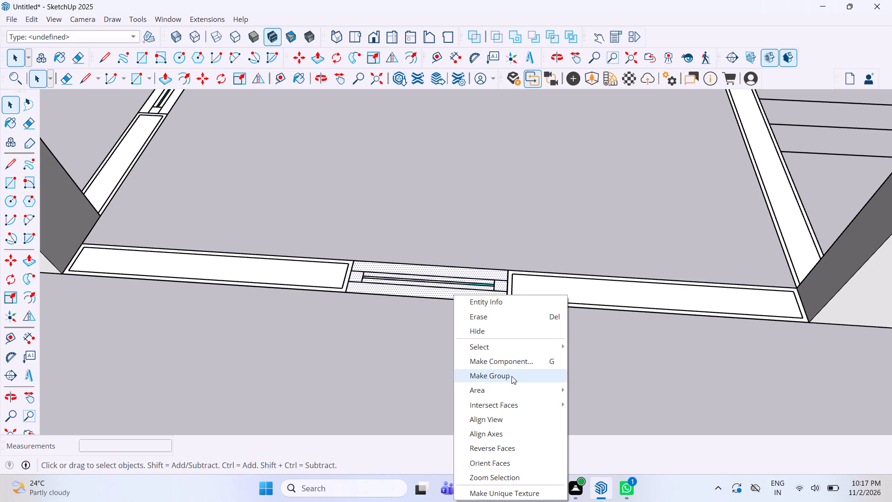
{"action": "left_click", "coordinate": [512, 376]}
Group the stair-side outer wall's face that runs along the stairs between the two columns.
{"action": "scroll", "coordinate": [501, 174], "scroll_direction": "down", "scroll_amount": 15}
{"action": "scroll", "coordinate": [584, 219], "scroll_direction": "up", "scroll_amount": 3}
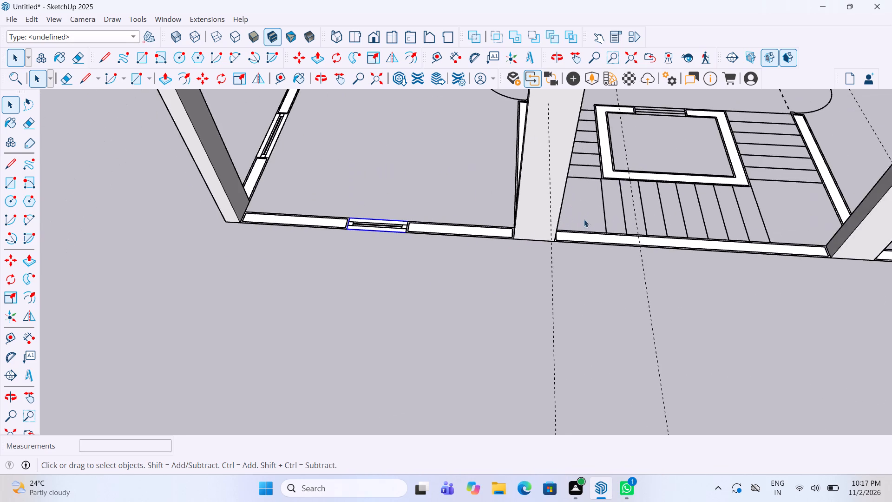
{"action": "scroll", "coordinate": [584, 219], "scroll_direction": "up", "scroll_amount": 11}
{"action": "left_click", "coordinate": [584, 242]}
{"action": "right_click", "coordinate": [584, 242]}
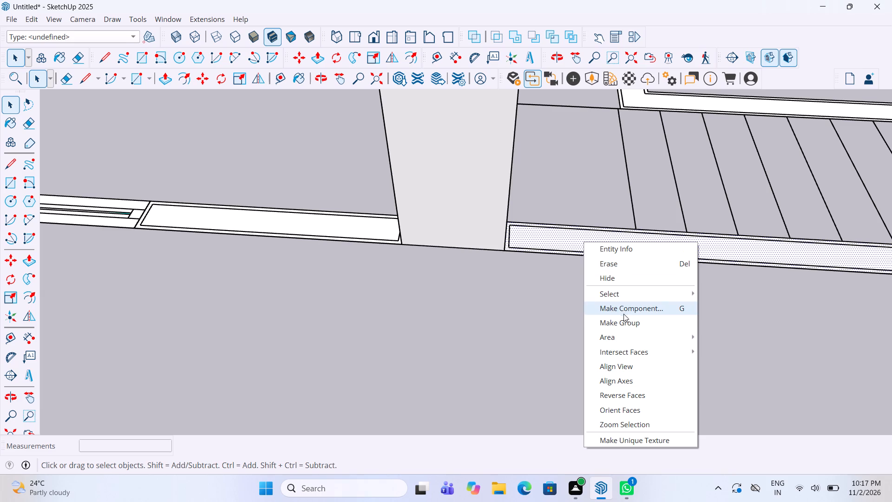
{"action": "left_click", "coordinate": [624, 323]}
Group the stair-side outer wall's face between the column past the stairs and the next room's window.
{"action": "scroll", "coordinate": [559, 302], "scroll_direction": "down", "scroll_amount": 5}
{"action": "scroll", "coordinate": [454, 284], "scroll_direction": "down", "scroll_amount": 15}
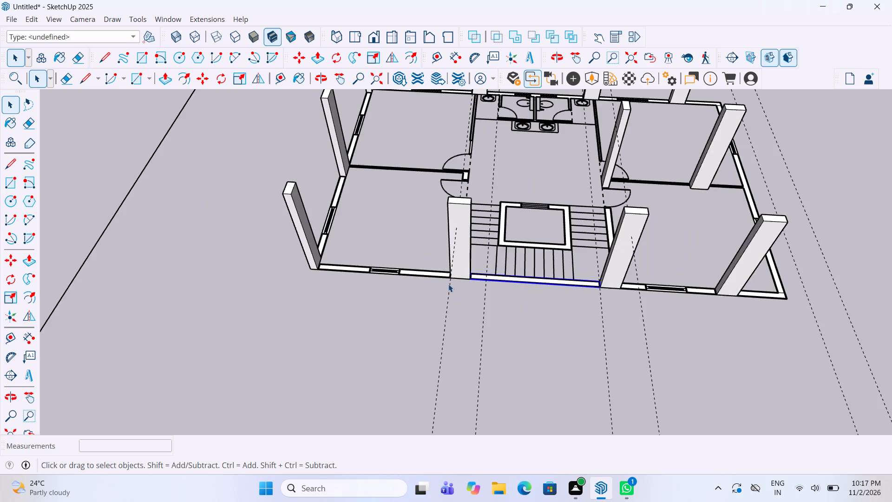
{"action": "scroll", "coordinate": [448, 284], "scroll_direction": "down", "scroll_amount": 4}
{"action": "scroll", "coordinate": [663, 289], "scroll_direction": "up", "scroll_amount": 5}
{"action": "scroll", "coordinate": [518, 289], "scroll_direction": "up", "scroll_amount": 5}
{"action": "scroll", "coordinate": [479, 289], "scroll_direction": "up", "scroll_amount": 9}
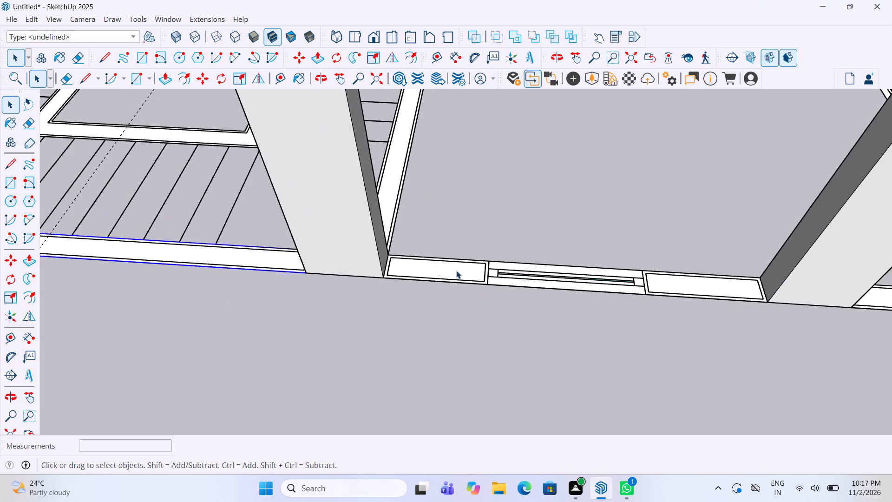
{"action": "scroll", "coordinate": [436, 267], "scroll_direction": "up", "scroll_amount": 1}
{"action": "left_click", "coordinate": [436, 267]}
{"action": "right_click", "coordinate": [484, 271]}
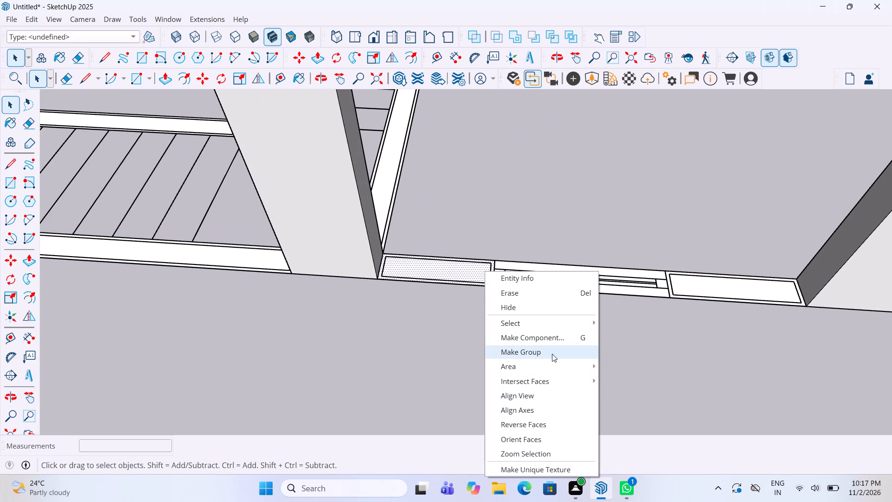
{"action": "left_click", "coordinate": [550, 353]}
Group the window face in the stair-side outer wall of the room past the stairs.
{"action": "left_click", "coordinate": [554, 288]}
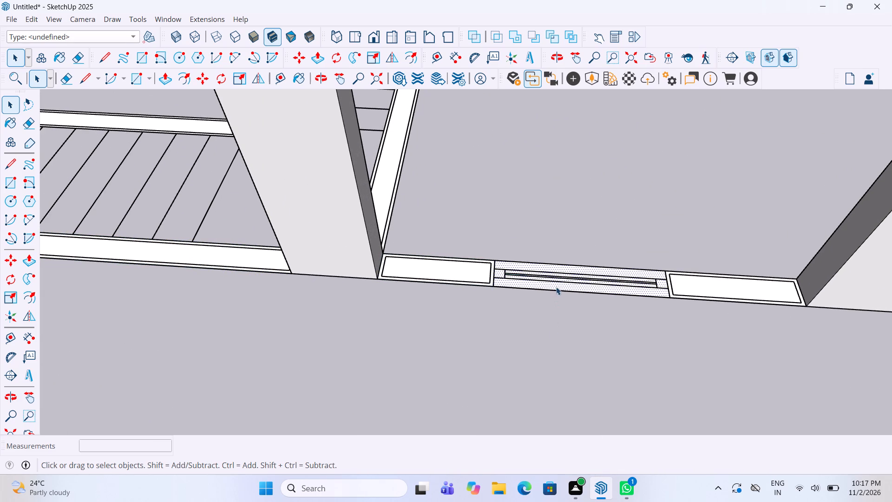
{"action": "right_click", "coordinate": [556, 287]}
{"action": "left_click_drag", "start_coordinate": [599, 367], "coordinate": [603, 362]}
Group the stair-side outer wall's face between that room's window and the last column.
{"action": "left_click", "coordinate": [708, 282]}
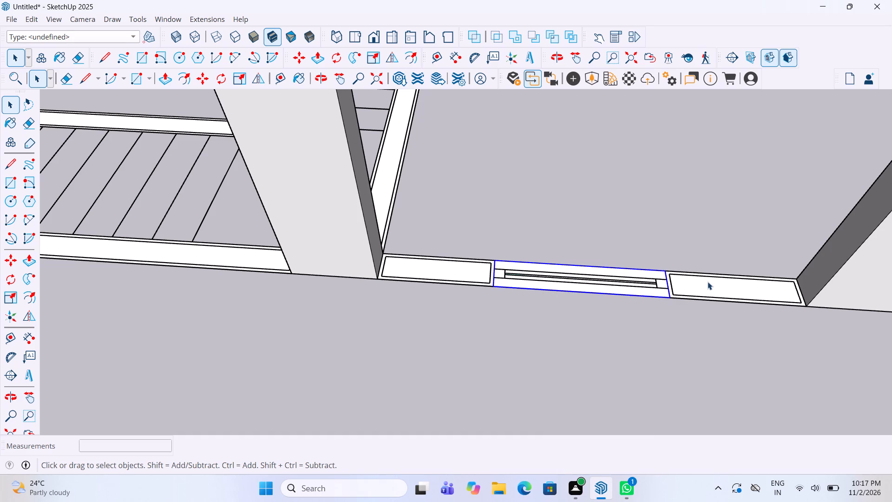
{"action": "right_click", "coordinate": [708, 282]}
{"action": "left_click", "coordinate": [747, 364]}
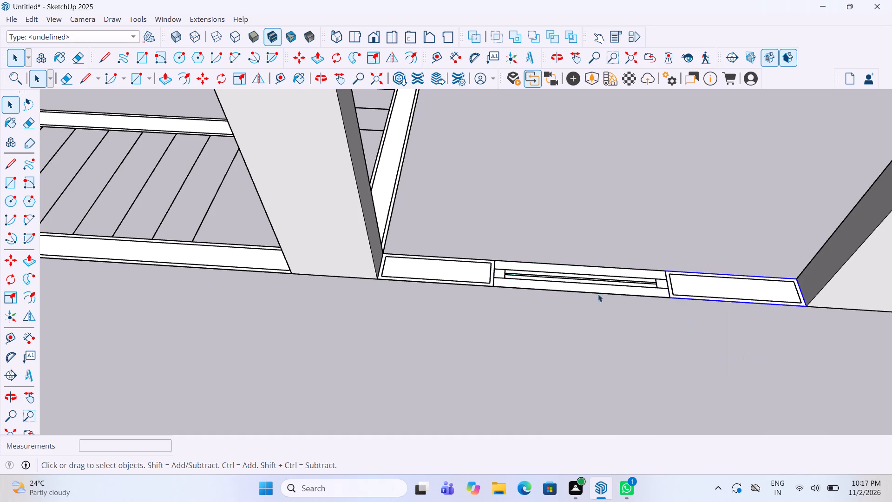
Group the stair-side outer wall's face between the last column and the building corner.
{"action": "scroll", "coordinate": [396, 239], "scroll_direction": "down", "scroll_amount": 11}
{"action": "scroll", "coordinate": [539, 243], "scroll_direction": "up", "scroll_amount": 8}
{"action": "scroll", "coordinate": [627, 272], "scroll_direction": "up", "scroll_amount": 2}
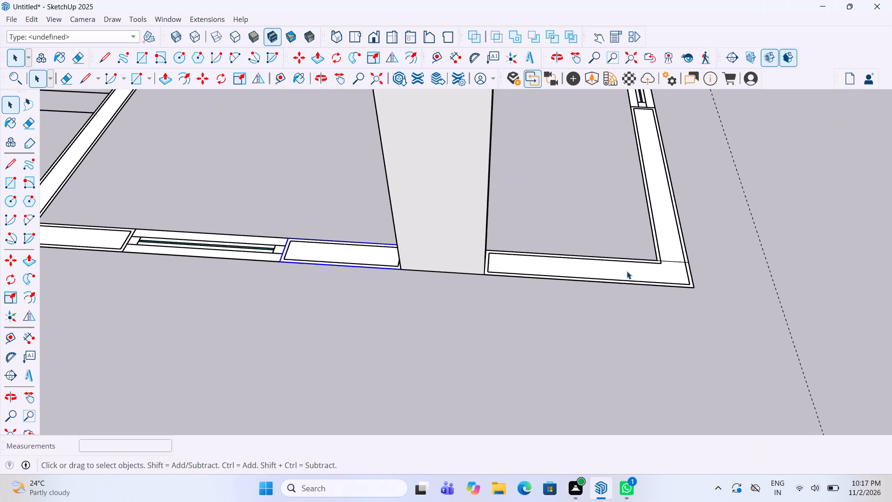
{"action": "left_click", "coordinate": [626, 271]}
{"action": "right_click", "coordinate": [626, 271]}
{"action": "left_click", "coordinate": [664, 354]}
Group the adjoining side wall's face between the building corner and its first window.
{"action": "scroll", "coordinate": [472, 352], "scroll_direction": "down", "scroll_amount": 5}
{"action": "middle_click_drag", "start_coordinate": [716, 286], "coordinate": [392, 299]}
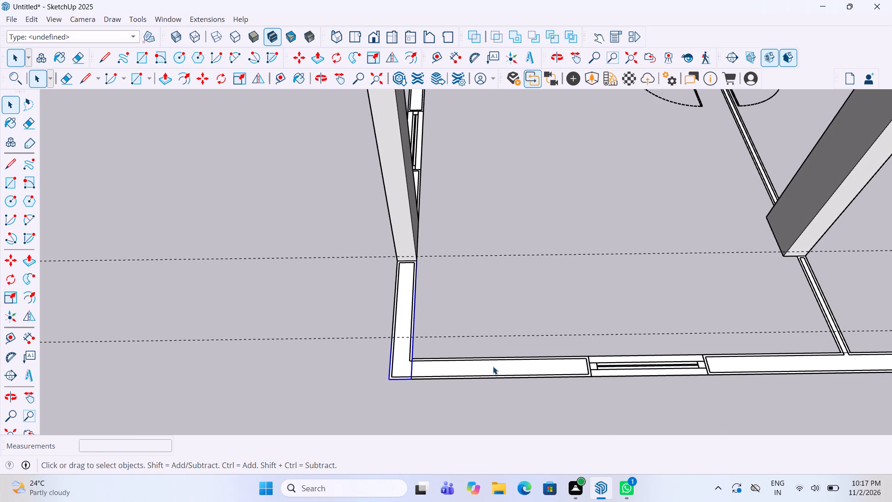
{"action": "left_click", "coordinate": [493, 366]}
{"action": "right_click", "coordinate": [492, 362]}
{"action": "left_click", "coordinate": [554, 240]}
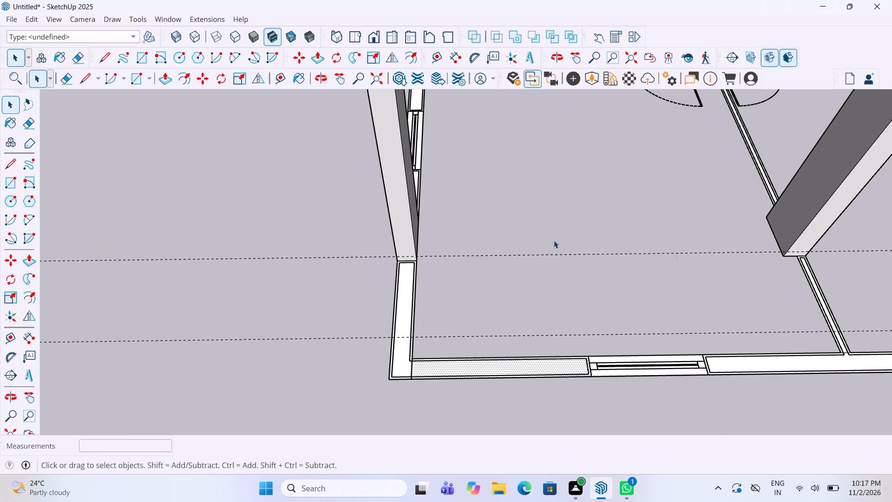
Group the side wall's first window face, nearest the stair-side corner.
{"action": "scroll", "coordinate": [544, 233], "scroll_direction": "down", "scroll_amount": 5}
{"action": "scroll", "coordinate": [597, 328], "scroll_direction": "up", "scroll_amount": 14}
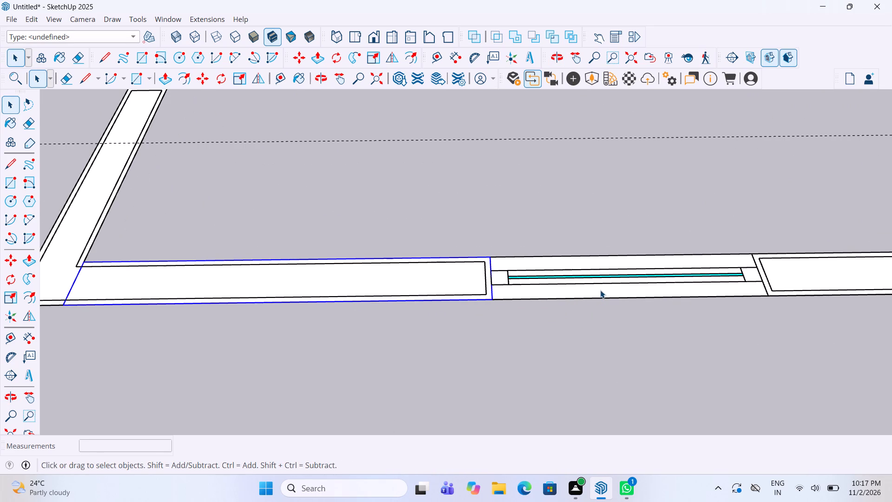
{"action": "left_click", "coordinate": [600, 290]}
{"action": "right_click", "coordinate": [600, 290]}
{"action": "left_click", "coordinate": [627, 370]}
Group the side wall's long face between its two windows, where the thin partition meets it.
{"action": "scroll", "coordinate": [457, 353], "scroll_direction": "down", "scroll_amount": 5}
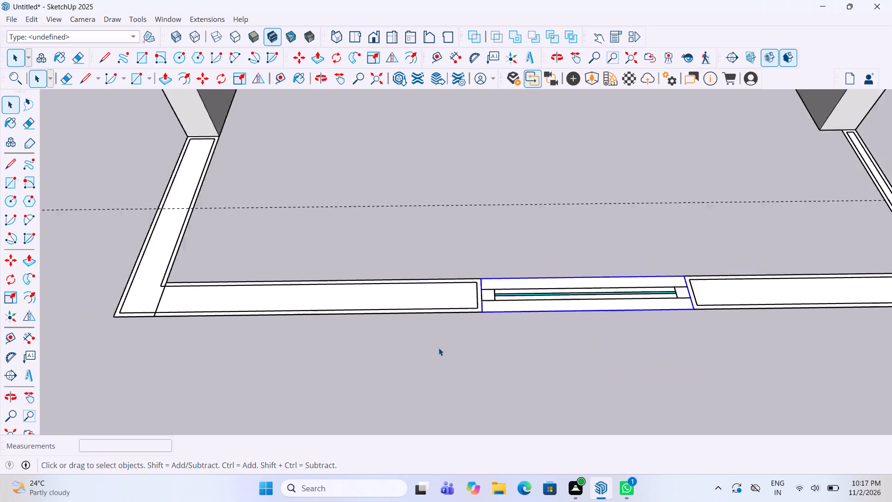
{"action": "scroll", "coordinate": [439, 348], "scroll_direction": "down", "scroll_amount": 7}
{"action": "scroll", "coordinate": [662, 320], "scroll_direction": "up", "scroll_amount": 6}
{"action": "left_click", "coordinate": [653, 315]}
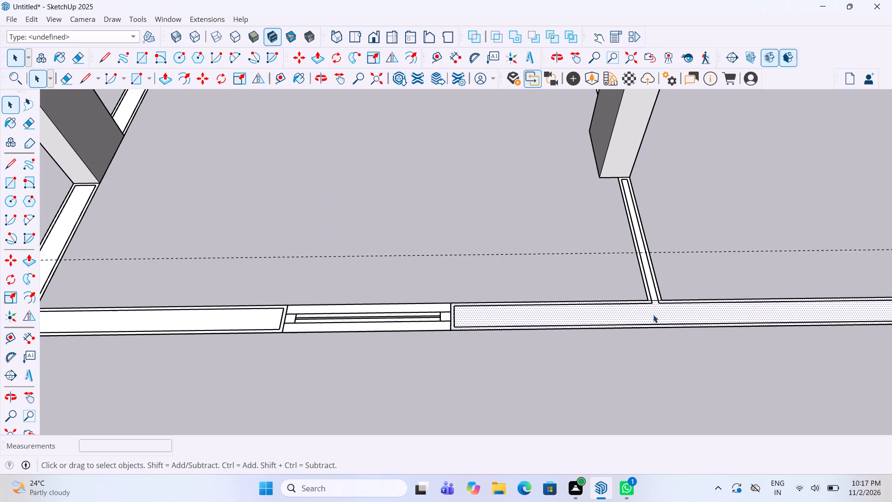
{"action": "right_click", "coordinate": [653, 315]}
{"action": "left_click", "coordinate": [713, 198]}
{"action": "left_click", "coordinate": [712, 191]}
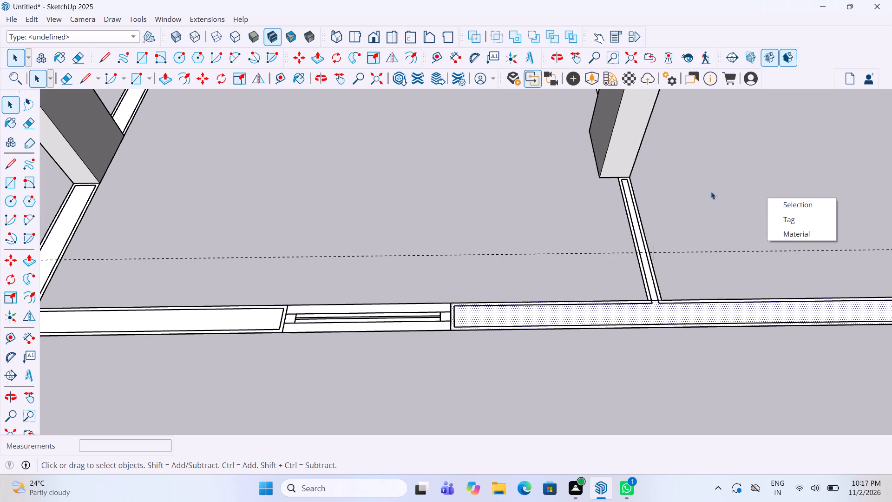
Group the side wall's second window face, past the thin partition.
{"action": "scroll", "coordinate": [485, 342], "scroll_direction": "down", "scroll_amount": 4}
{"action": "scroll", "coordinate": [432, 347], "scroll_direction": "down", "scroll_amount": 6}
{"action": "scroll", "coordinate": [628, 350], "scroll_direction": "up", "scroll_amount": 3}
{"action": "scroll", "coordinate": [657, 324], "scroll_direction": "up", "scroll_amount": 8}
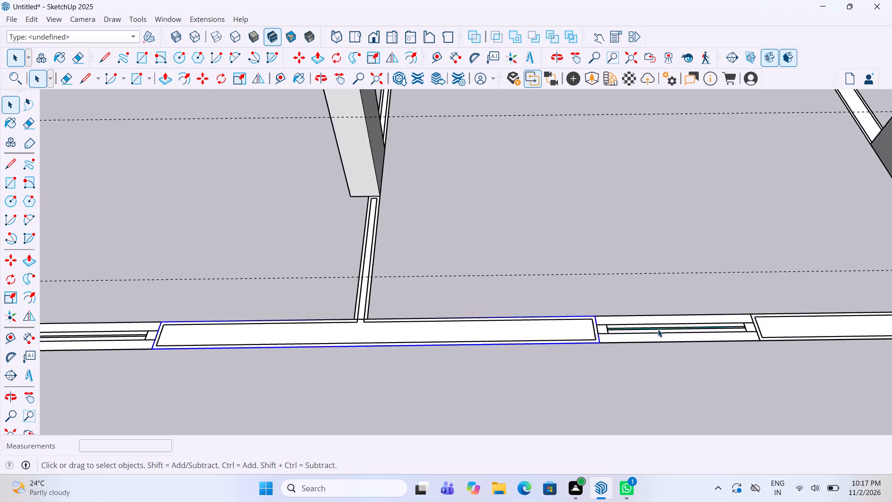
{"action": "scroll", "coordinate": [658, 329], "scroll_direction": "up", "scroll_amount": 3}
{"action": "left_click", "coordinate": [659, 343]}
{"action": "right_click", "coordinate": [659, 343]}
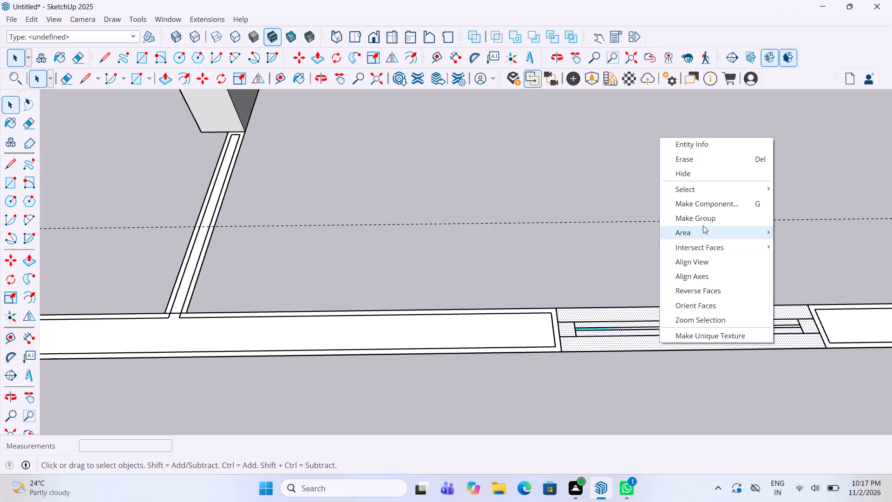
{"action": "left_click", "coordinate": [704, 216]}
Group the side wall's face between its second window and the far building corner.
{"action": "scroll", "coordinate": [489, 332], "scroll_direction": "down", "scroll_amount": 4}
{"action": "scroll", "coordinate": [431, 346], "scroll_direction": "down", "scroll_amount": 5}
{"action": "scroll", "coordinate": [692, 352], "scroll_direction": "up", "scroll_amount": 2}
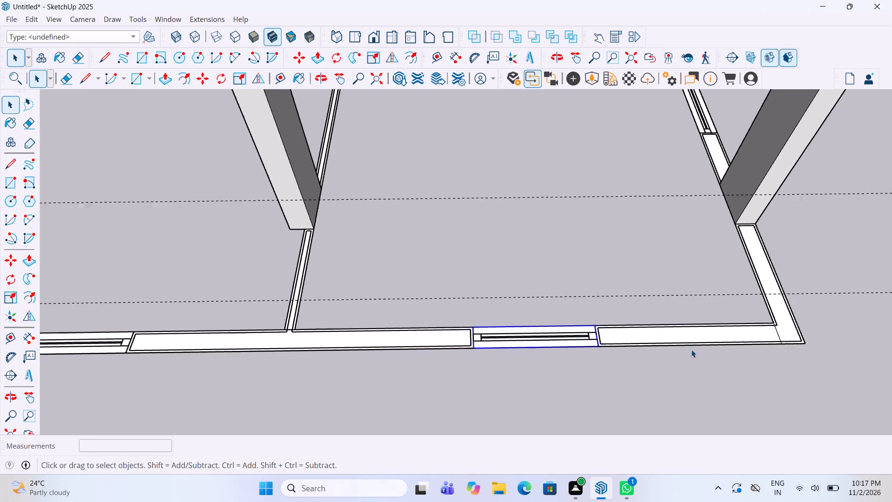
{"action": "scroll", "coordinate": [691, 350], "scroll_direction": "up", "scroll_amount": 3}
{"action": "left_click", "coordinate": [670, 324]}
{"action": "right_click", "coordinate": [670, 324]}
{"action": "left_click", "coordinate": [707, 197]}
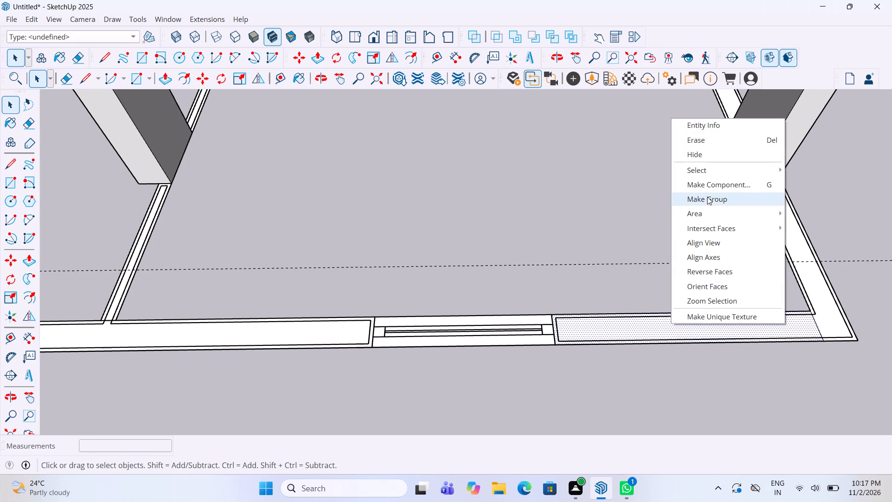
Group the bathroom-side outer wall's face between the building corner and the first column.
{"action": "scroll", "coordinate": [491, 364], "scroll_direction": "down", "scroll_amount": 9}
{"action": "middle_click_drag", "start_coordinate": [697, 347], "coordinate": [465, 324]}
{"action": "scroll", "coordinate": [481, 370], "scroll_direction": "up", "scroll_amount": 3}
{"action": "left_click", "coordinate": [479, 389]}
{"action": "right_click", "coordinate": [479, 389]}
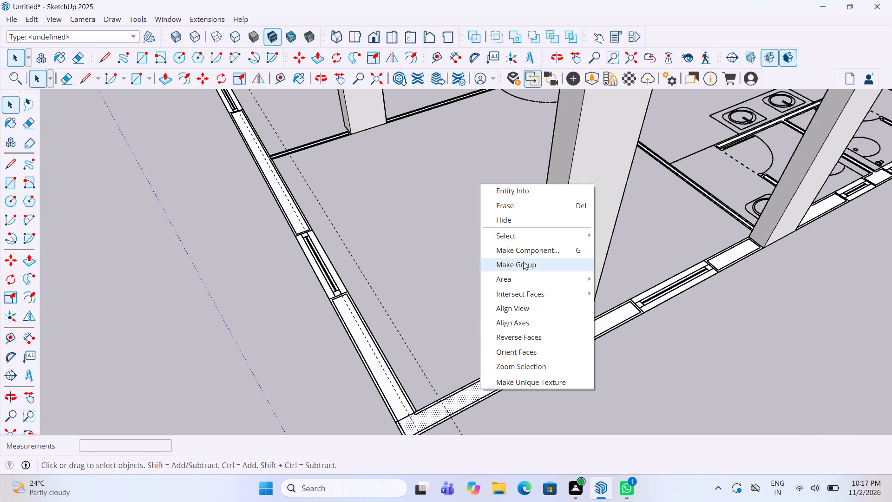
{"action": "left_click", "coordinate": [523, 262]}
Group the bathroom-side outer wall's face between the first column and the corner room's window.
{"action": "scroll", "coordinate": [411, 337], "scroll_direction": "down", "scroll_amount": 9}
{"action": "scroll", "coordinate": [513, 345], "scroll_direction": "up", "scroll_amount": 9}
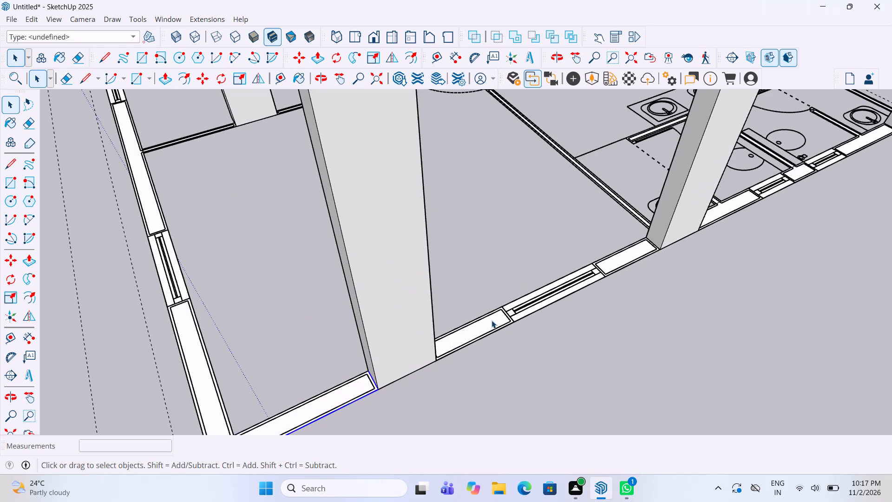
{"action": "left_click", "coordinate": [476, 324]}
{"action": "left_click", "coordinate": [477, 330]}
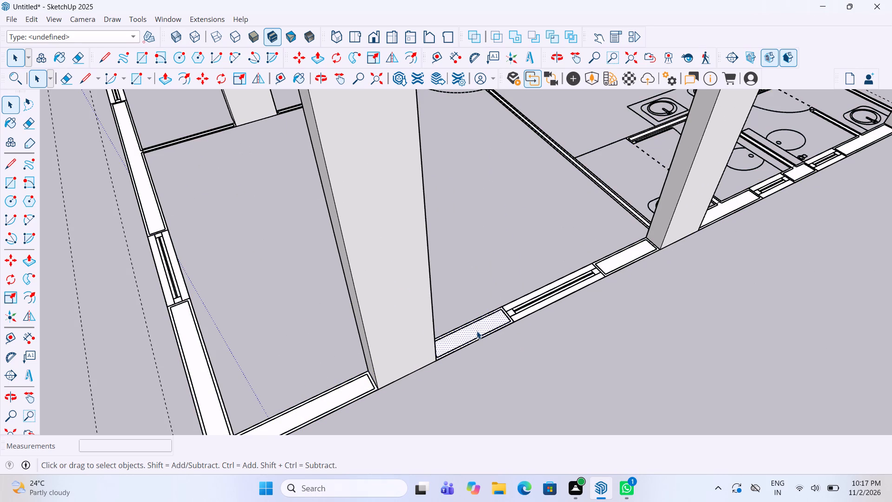
{"action": "right_click", "coordinate": [477, 331]}
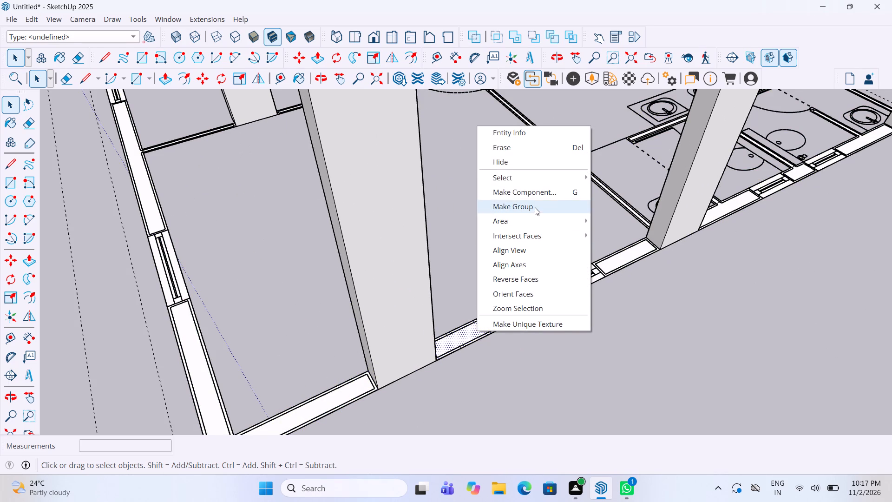
{"action": "left_click", "coordinate": [535, 207]}
Group the corner room's window face in the bathroom-side outer wall.
{"action": "scroll", "coordinate": [371, 339], "scroll_direction": "down", "scroll_amount": 4}
{"action": "middle_click_drag", "start_coordinate": [557, 313], "coordinate": [463, 334]}
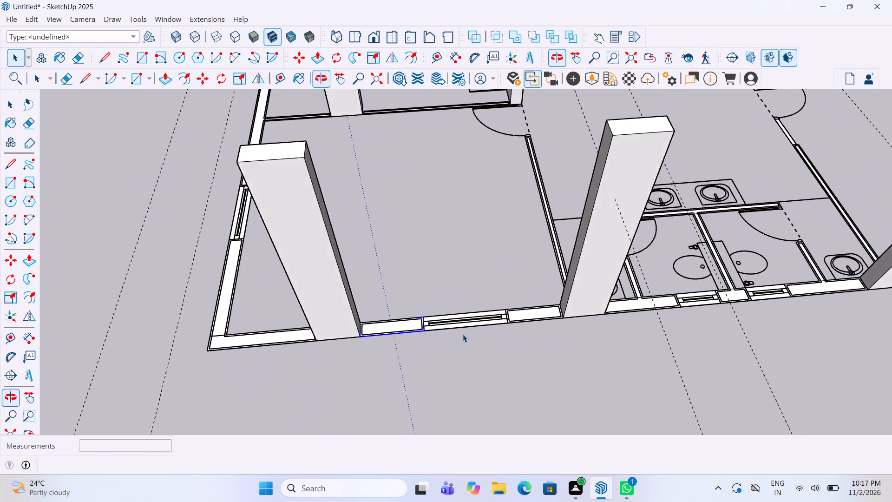
{"action": "scroll", "coordinate": [479, 305], "scroll_direction": "up", "scroll_amount": 10}
{"action": "left_click", "coordinate": [464, 345]}
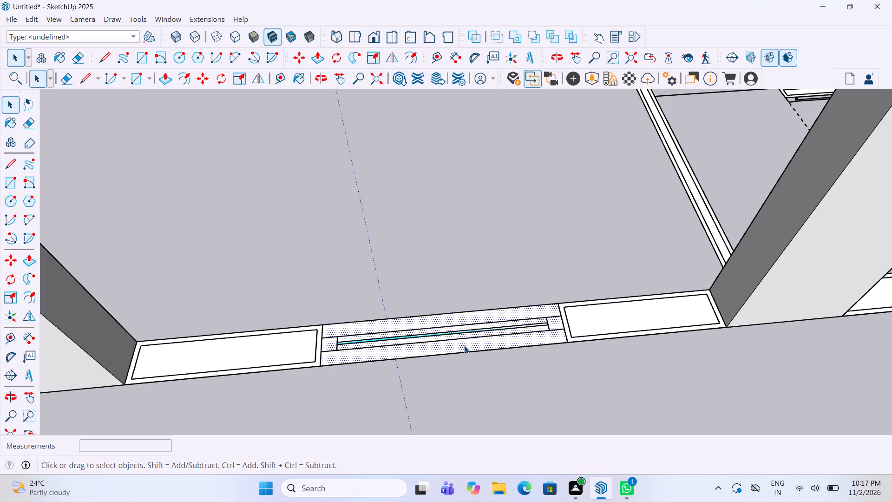
{"action": "right_click", "coordinate": [464, 345]}
{"action": "left_click", "coordinate": [519, 223]}
Group the bathroom-side outer wall's face between the corner room's window and the column beside the bathrooms.
{"action": "left_click", "coordinate": [595, 309]}
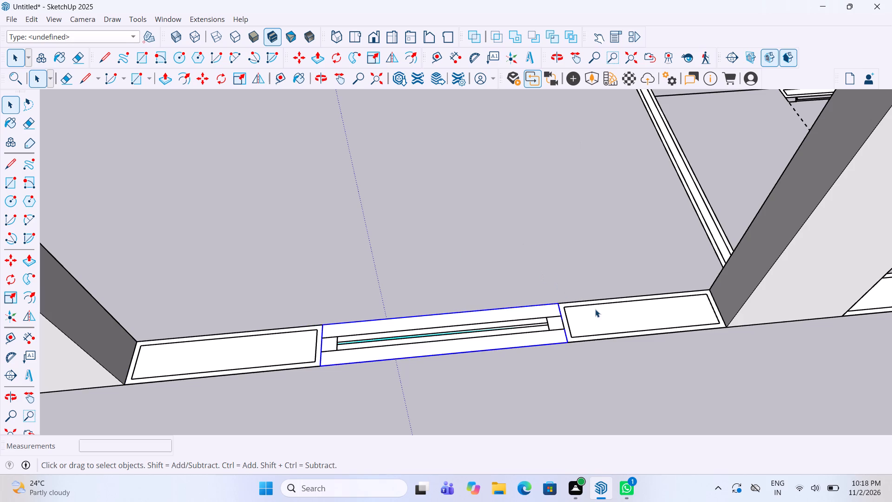
{"action": "right_click", "coordinate": [596, 309]}
{"action": "left_click", "coordinate": [632, 191]}
Group the outer wall's face between the column beside the bathrooms and the first bathroom window.
{"action": "scroll", "coordinate": [429, 316], "scroll_direction": "down", "scroll_amount": 5}
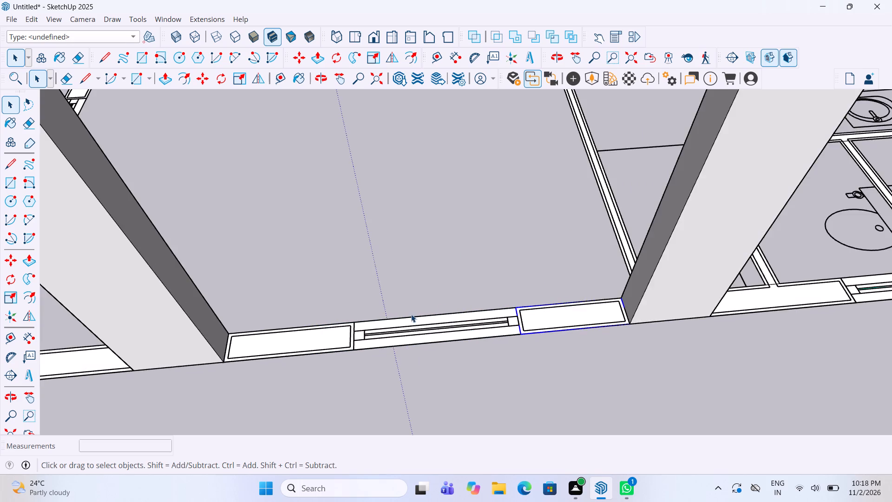
{"action": "scroll", "coordinate": [411, 314], "scroll_direction": "down", "scroll_amount": 9}
{"action": "scroll", "coordinate": [578, 315], "scroll_direction": "up", "scroll_amount": 8}
{"action": "left_click", "coordinate": [542, 307]}
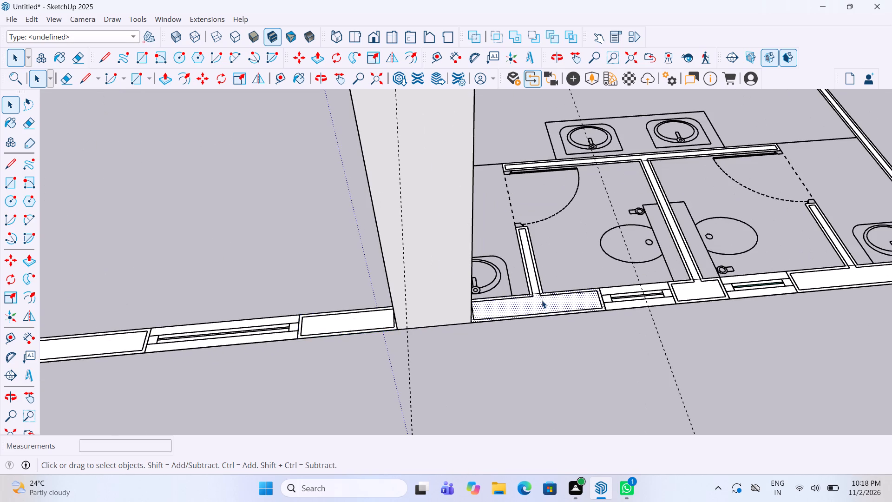
{"action": "scroll", "coordinate": [542, 300], "scroll_direction": "up", "scroll_amount": 4}
{"action": "right_click", "coordinate": [543, 302]}
{"action": "double_click", "coordinate": [584, 178]}
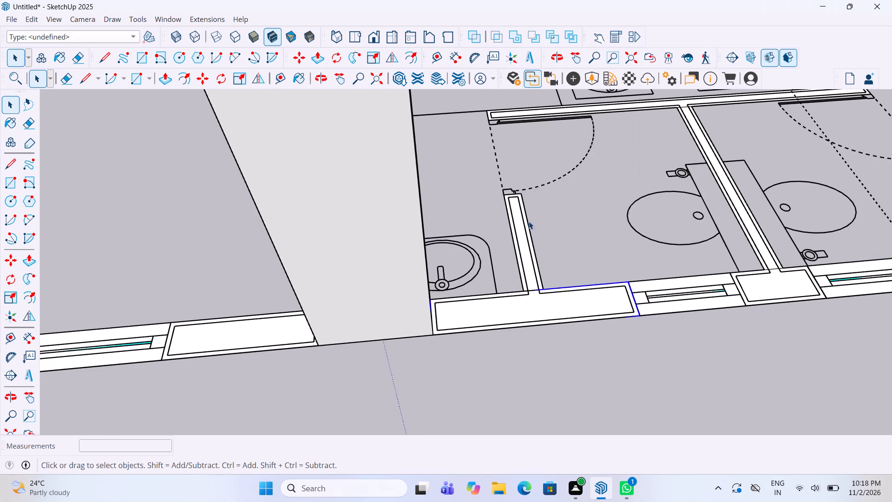
Group the first bathroom's window face together with its edges.
{"action": "scroll", "coordinate": [354, 341], "scroll_direction": "down", "scroll_amount": 10}
{"action": "scroll", "coordinate": [538, 322], "scroll_direction": "up", "scroll_amount": 4}
{"action": "scroll", "coordinate": [457, 323], "scroll_direction": "up", "scroll_amount": 5}
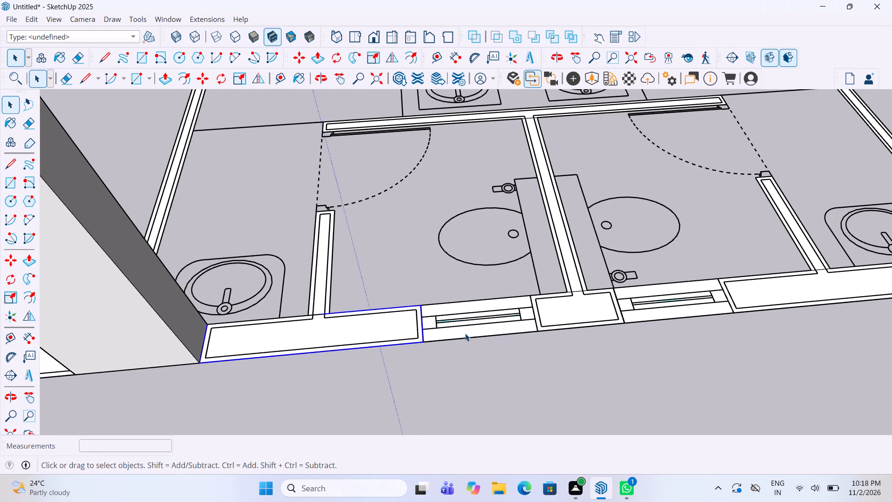
{"action": "double_click", "coordinate": [465, 333]}
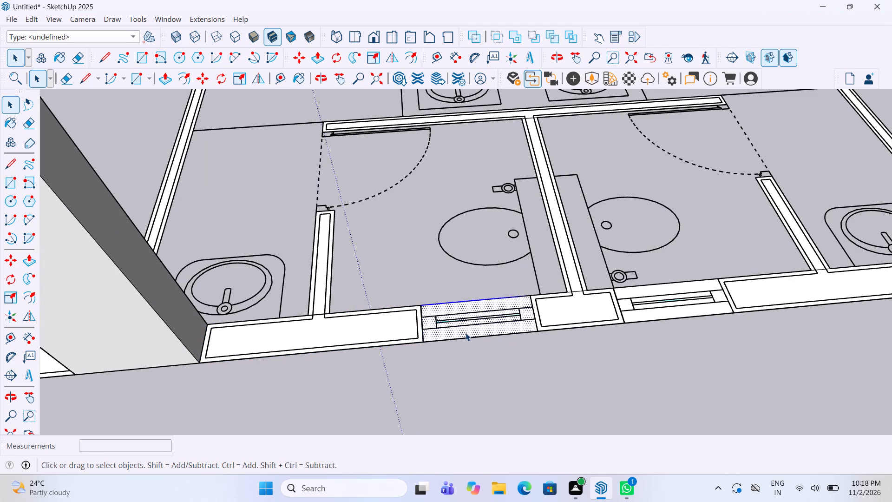
{"action": "right_click", "coordinate": [466, 333]}
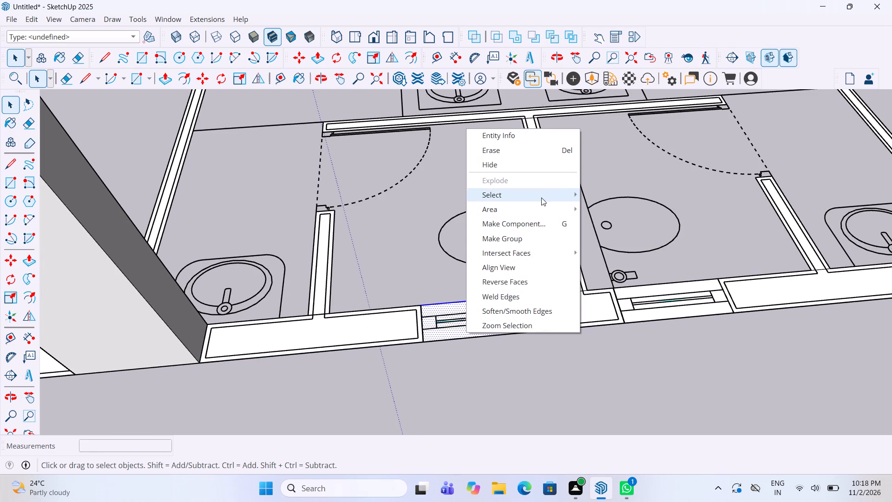
{"action": "left_click", "coordinate": [528, 239]}
Group the outer wall's face between the two bathroom windows.
{"action": "scroll", "coordinate": [412, 300], "scroll_direction": "down", "scroll_amount": 5}
{"action": "scroll", "coordinate": [512, 310], "scroll_direction": "up", "scroll_amount": 4}
{"action": "left_click", "coordinate": [499, 299]}
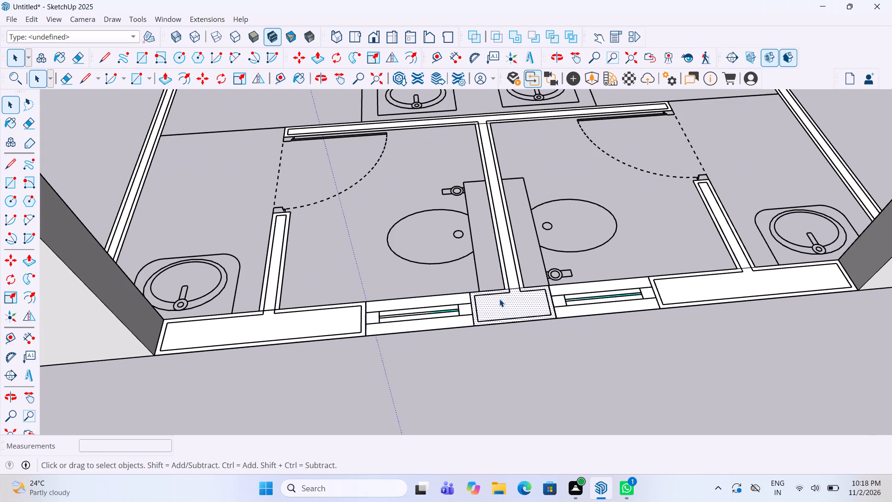
{"action": "right_click", "coordinate": [499, 299]}
{"action": "left_click", "coordinate": [546, 175]}
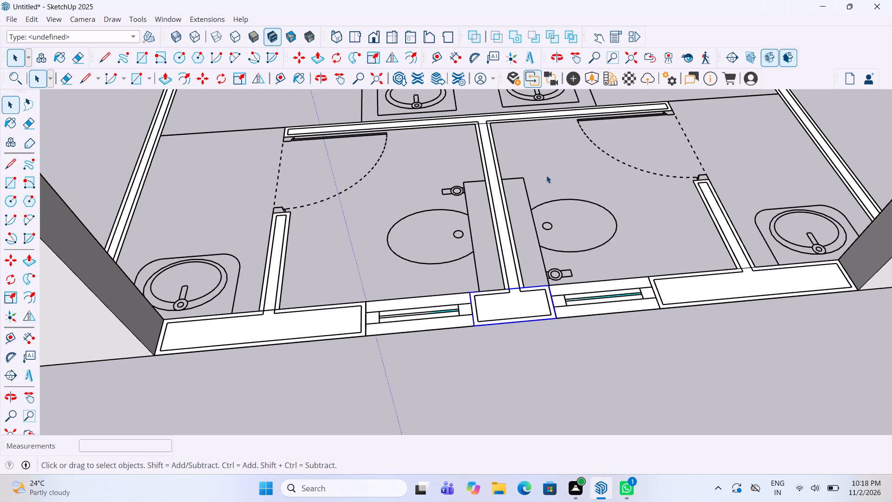
Group the second bathroom's window face in the outer wall.
{"action": "scroll", "coordinate": [453, 263], "scroll_direction": "down", "scroll_amount": 9}
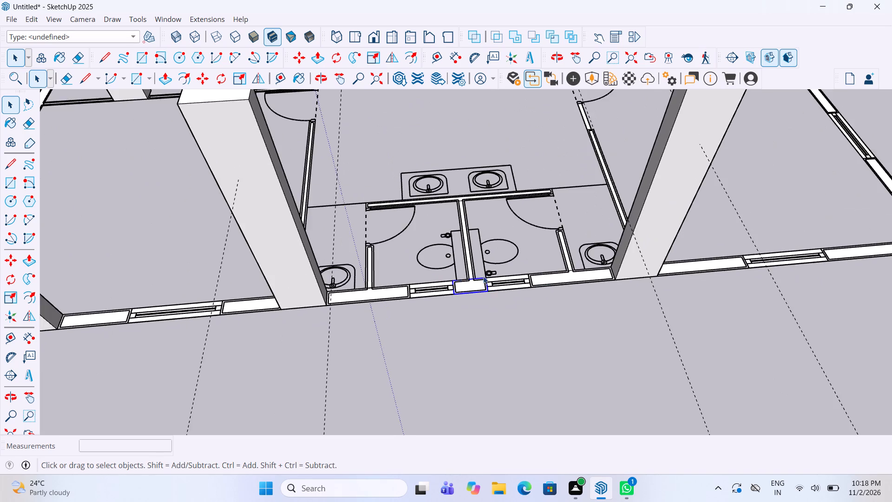
{"action": "scroll", "coordinate": [531, 270], "scroll_direction": "up", "scroll_amount": 8}
{"action": "left_click", "coordinate": [502, 297]}
{"action": "right_click", "coordinate": [502, 297]}
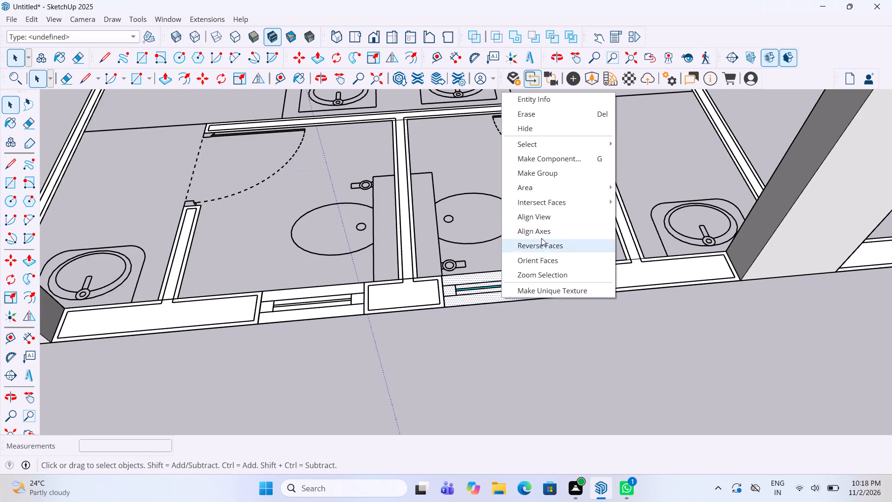
{"action": "left_click", "coordinate": [561, 172]}
Group the outer wall's face between the second bathroom's window and the column beside it.
{"action": "left_click", "coordinate": [566, 282]}
{"action": "right_click", "coordinate": [567, 282]}
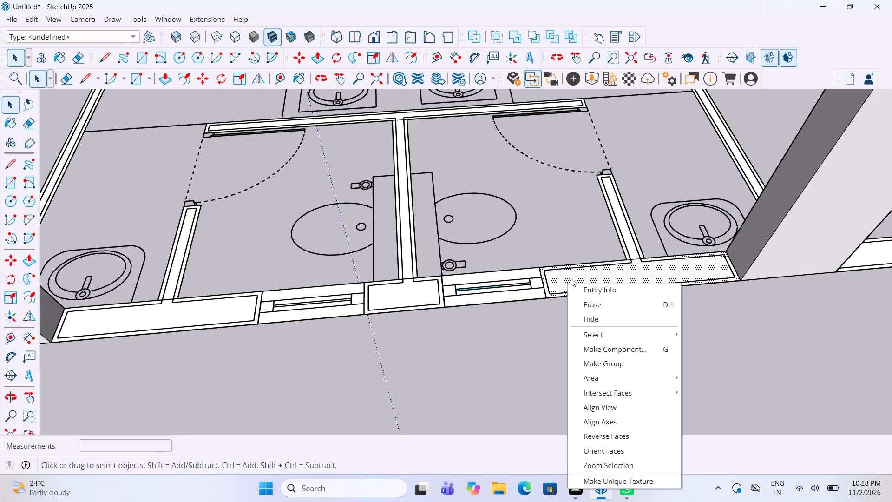
{"action": "left_click", "coordinate": [598, 370]}
Group the outer wall's face between the column beside the second bathroom and the adjoining corner room's window.
{"action": "scroll", "coordinate": [459, 321], "scroll_direction": "down", "scroll_amount": 5}
{"action": "scroll", "coordinate": [755, 287], "scroll_direction": "up", "scroll_amount": 4}
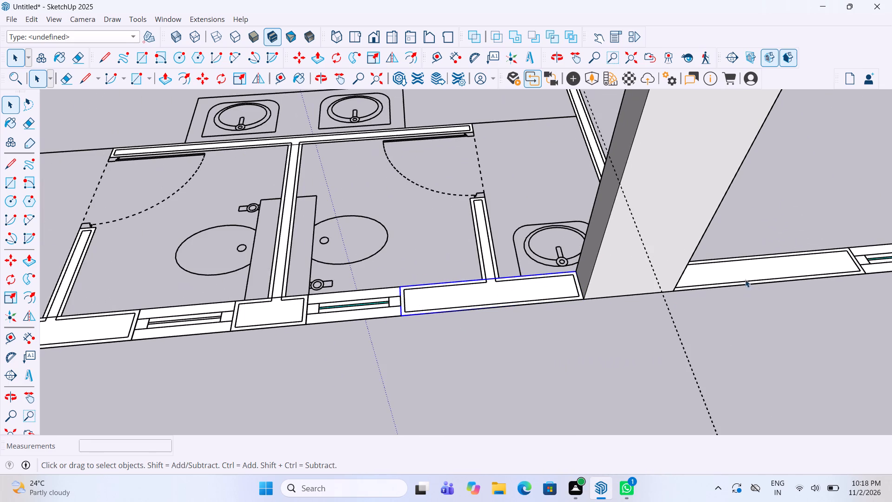
{"action": "left_click", "coordinate": [740, 278]}
{"action": "right_click", "coordinate": [738, 269]}
{"action": "left_click", "coordinate": [777, 349]}
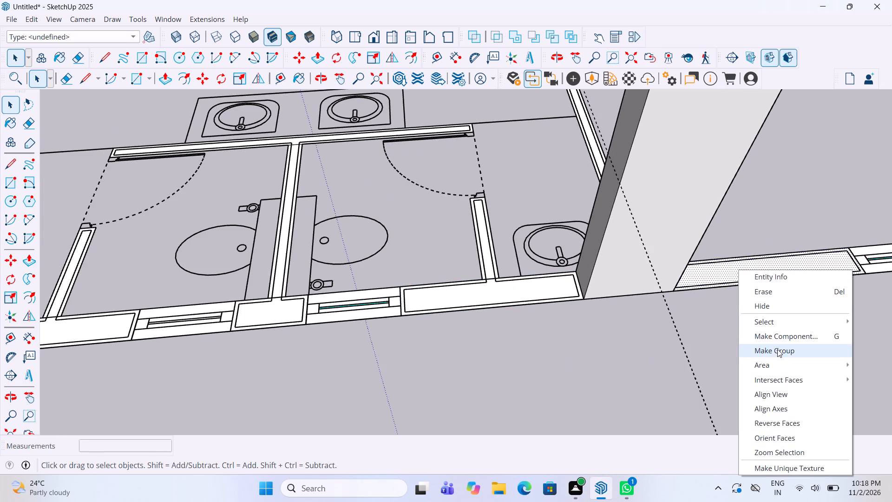
Group the window face of the corner room beyond the second bathroom, in the bathroom-side outer wall.
{"action": "scroll", "coordinate": [625, 321], "scroll_direction": "down", "scroll_amount": 6}
{"action": "scroll", "coordinate": [487, 317], "scroll_direction": "down", "scroll_amount": 6}
{"action": "scroll", "coordinate": [769, 308], "scroll_direction": "up", "scroll_amount": 5}
{"action": "scroll", "coordinate": [653, 291], "scroll_direction": "up", "scroll_amount": 3}
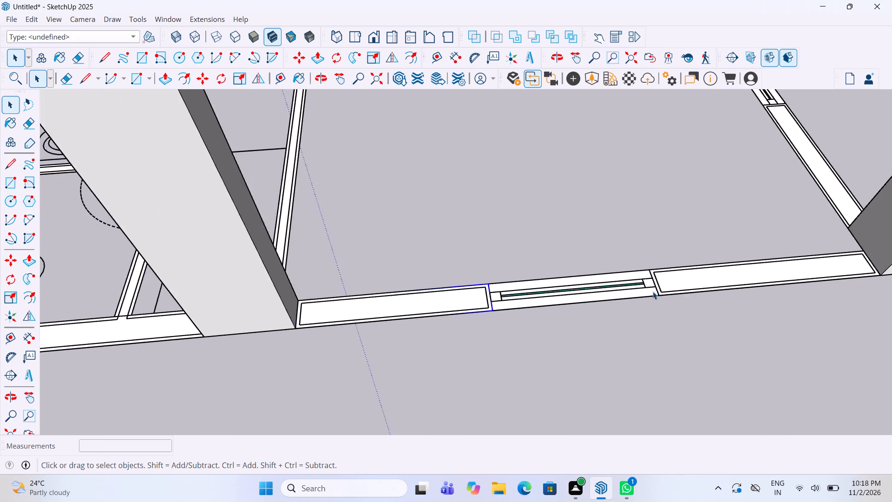
{"action": "scroll", "coordinate": [653, 291], "scroll_direction": "up", "scroll_amount": 6}
{"action": "left_click", "coordinate": [639, 290]}
{"action": "right_click", "coordinate": [639, 291]}
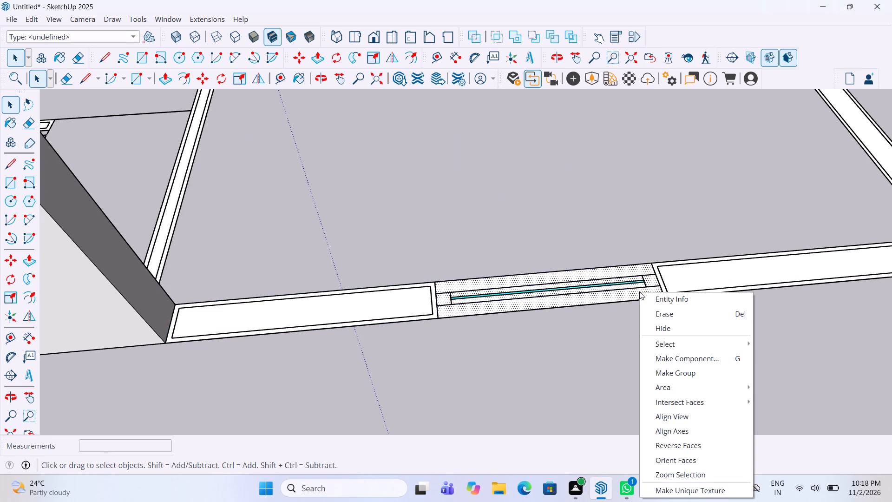
{"action": "left_click", "coordinate": [683, 370]}
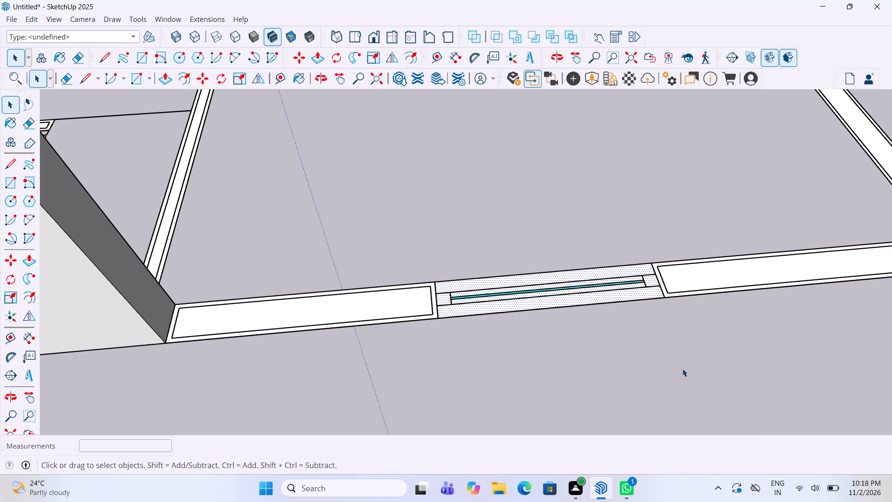
Group the outer wall's face between that corner room's window and the corner column.
{"action": "left_click", "coordinate": [764, 270]}
{"action": "right_click", "coordinate": [764, 270]}
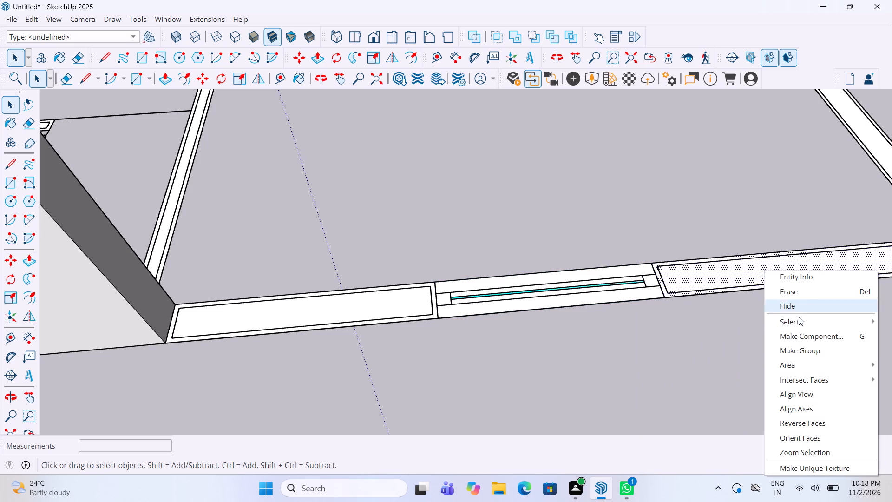
{"action": "left_click", "coordinate": [810, 350]}
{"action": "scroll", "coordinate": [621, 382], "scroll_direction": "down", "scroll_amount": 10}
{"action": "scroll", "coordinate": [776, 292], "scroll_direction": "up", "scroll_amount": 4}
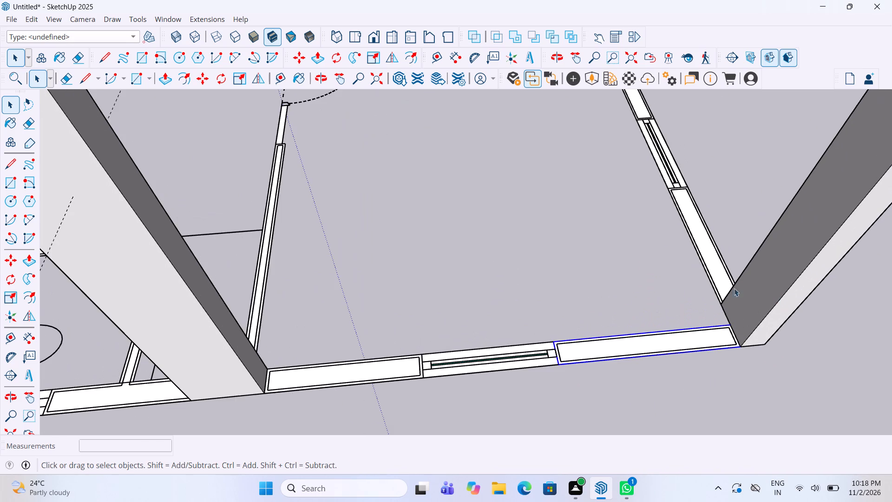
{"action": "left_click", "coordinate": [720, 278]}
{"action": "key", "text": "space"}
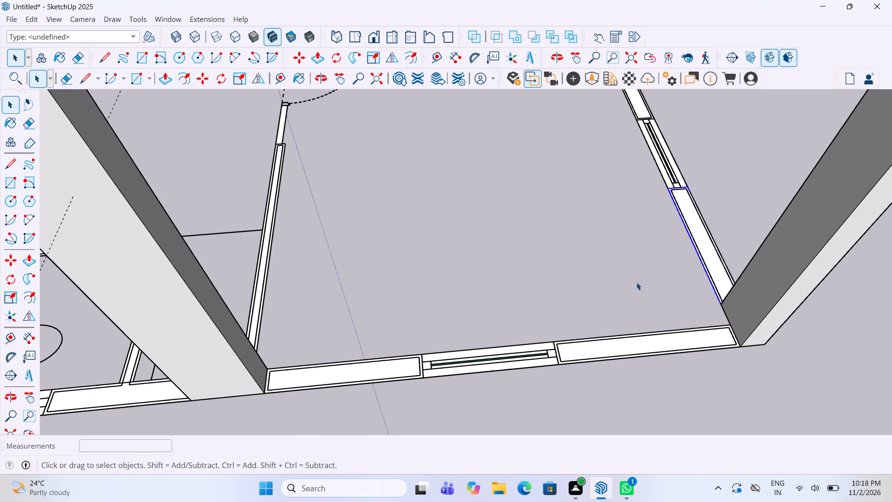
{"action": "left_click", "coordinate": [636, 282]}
Group the long interior wall face separating the bathroom area's washbasin space from the adjoining corner room.
{"action": "scroll", "coordinate": [649, 275], "scroll_direction": "down", "scroll_amount": 10}
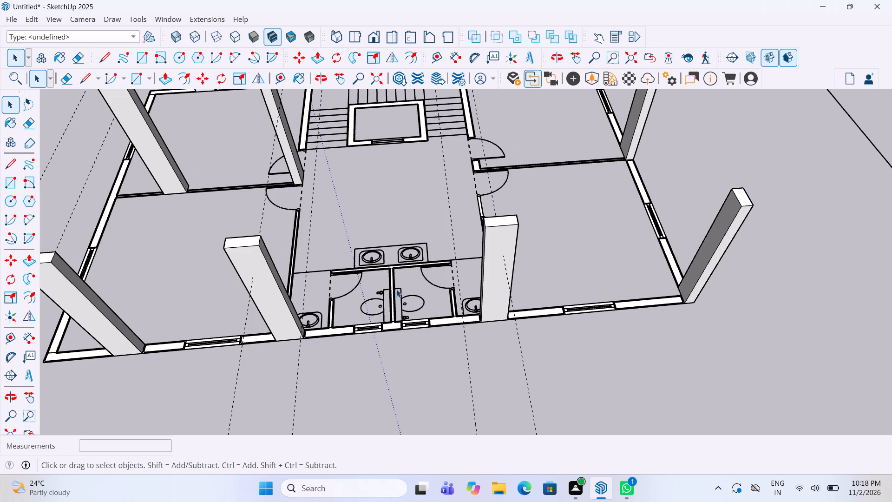
{"action": "middle_click_drag", "start_coordinate": [407, 282], "coordinate": [764, 253]}
{"action": "scroll", "coordinate": [521, 406], "scroll_direction": "up", "scroll_amount": 4}
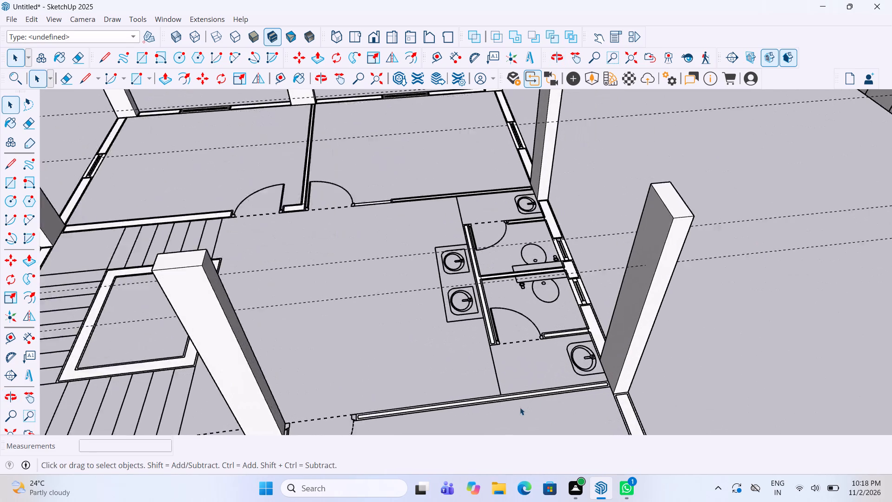
{"action": "scroll", "coordinate": [520, 407], "scroll_direction": "up", "scroll_amount": 12}
{"action": "left_click", "coordinate": [528, 386]}
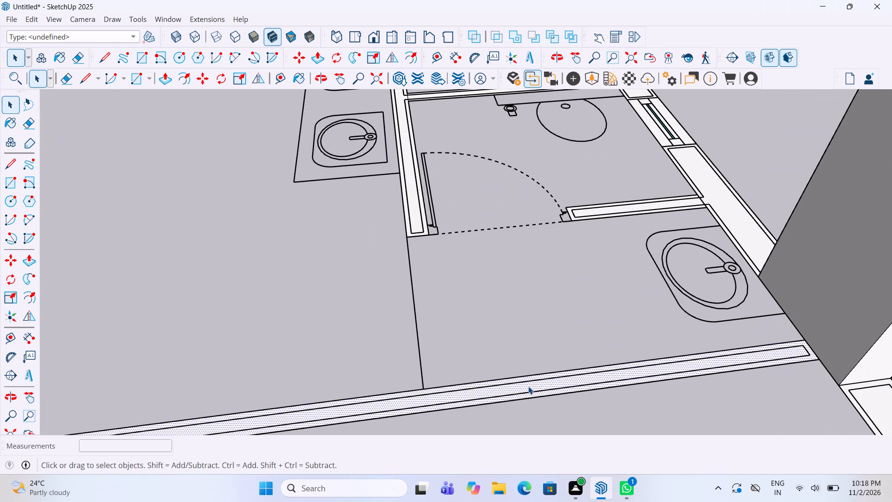
{"action": "right_click", "coordinate": [528, 386]}
{"action": "left_click", "coordinate": [574, 258]}
Group the partition wall face between the two end rooms, from the inner column to the outer wall.
{"action": "scroll", "coordinate": [581, 291], "scroll_direction": "down", "scroll_amount": 6}
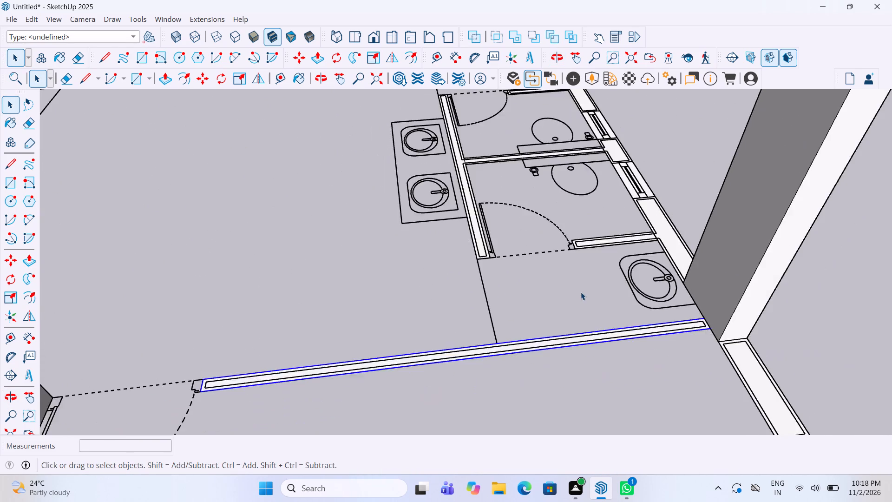
{"action": "scroll", "coordinate": [581, 292], "scroll_direction": "down", "scroll_amount": 16}
{"action": "scroll", "coordinate": [506, 310], "scroll_direction": "down", "scroll_amount": 5}
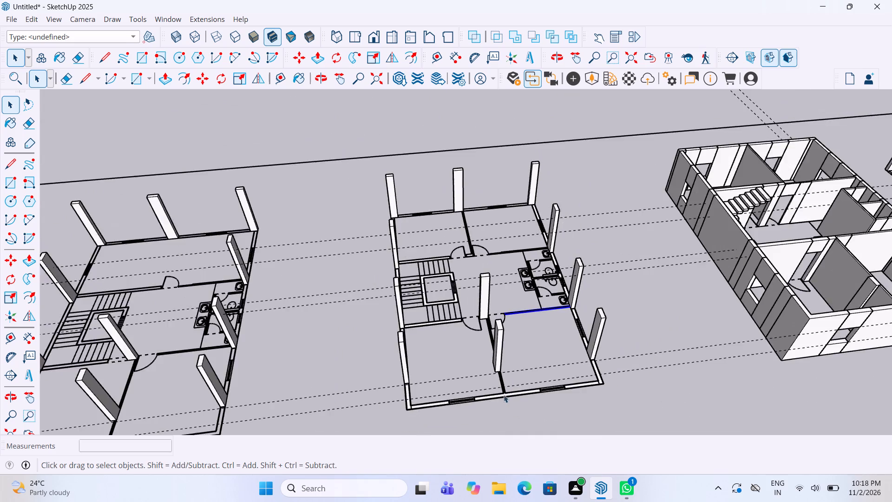
{"action": "scroll", "coordinate": [503, 396], "scroll_direction": "up", "scroll_amount": 20}
{"action": "left_click", "coordinate": [496, 368]}
{"action": "right_click", "coordinate": [497, 367]}
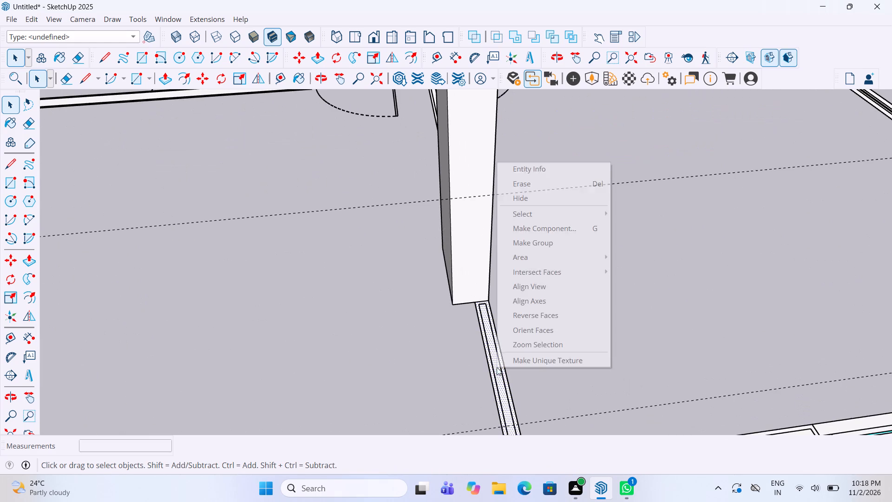
{"action": "left_click", "coordinate": [533, 248]}
Group the partition wall face between the two interior columns, beside the end rooms' doors.
{"action": "scroll", "coordinate": [509, 375], "scroll_direction": "down", "scroll_amount": 7}
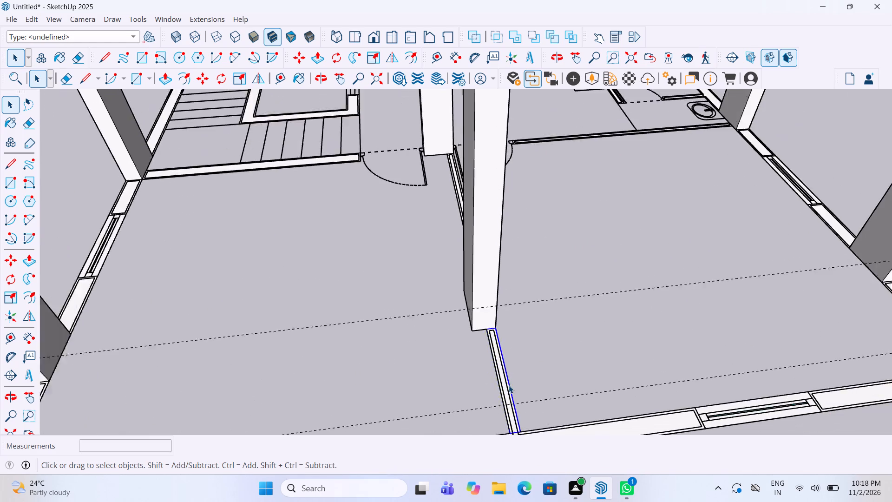
{"action": "scroll", "coordinate": [509, 385], "scroll_direction": "down", "scroll_amount": 2}
{"action": "middle_click_drag", "start_coordinate": [447, 280], "coordinate": [500, 294]}
{"action": "scroll", "coordinate": [492, 253], "scroll_direction": "up", "scroll_amount": 10}
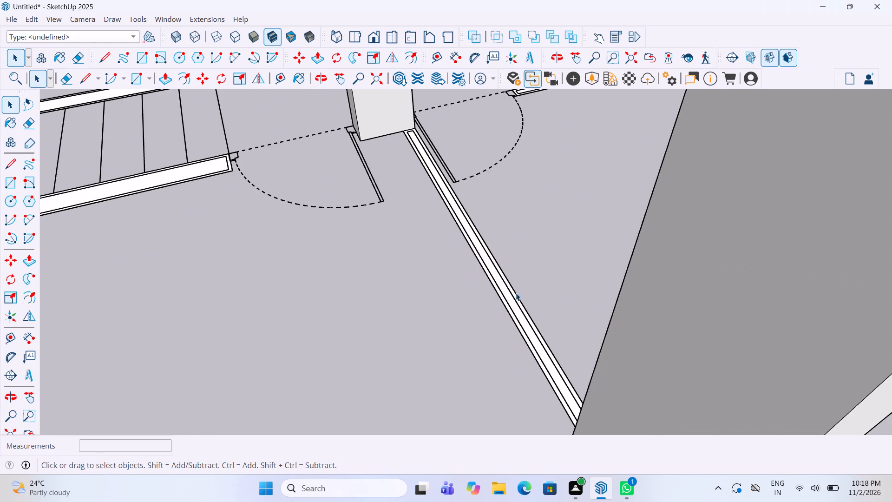
{"action": "left_click", "coordinate": [513, 304]}
{"action": "right_click", "coordinate": [513, 304]}
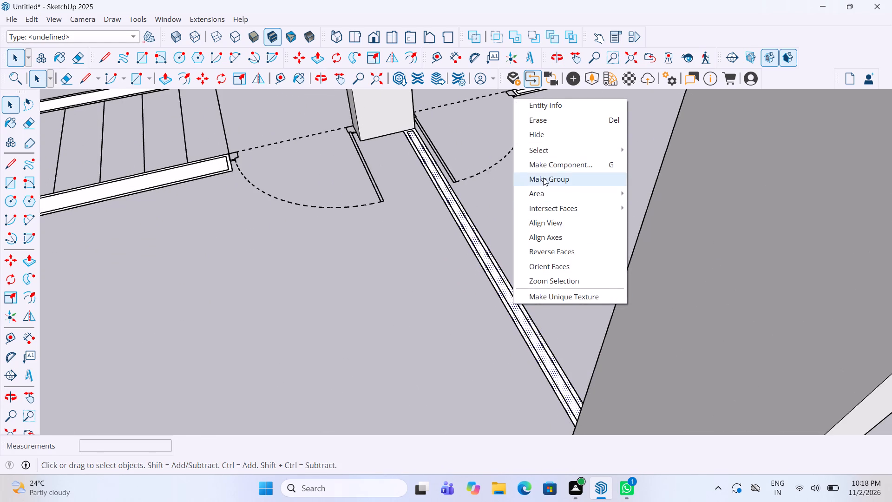
{"action": "left_click", "coordinate": [543, 178]}
Group the wall face between the staircase and the end room, ending at that room's door.
{"action": "scroll", "coordinate": [467, 345], "scroll_direction": "down", "scroll_amount": 11}
{"action": "scroll", "coordinate": [337, 293], "scroll_direction": "up", "scroll_amount": 10}
{"action": "left_click", "coordinate": [334, 278]}
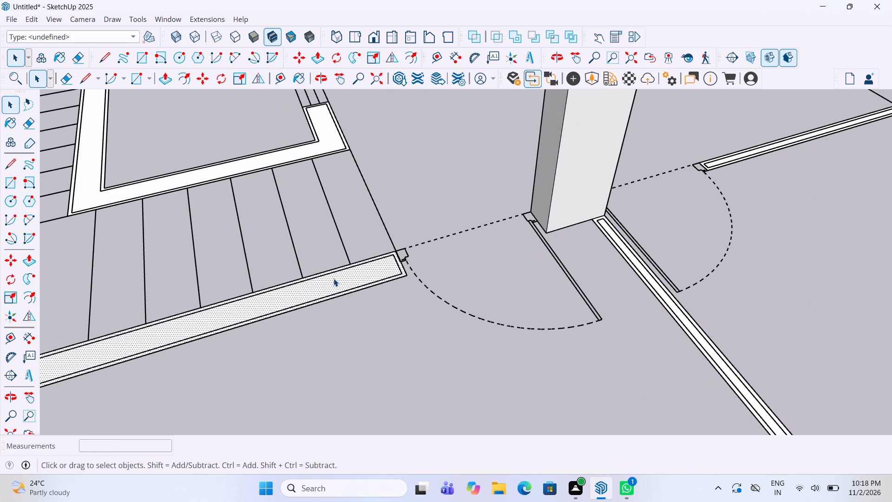
{"action": "right_click", "coordinate": [334, 277]}
{"action": "left_click", "coordinate": [374, 361]}
Group the wall face that wraps around the shaft in the middle of the staircase.
{"action": "scroll", "coordinate": [361, 363], "scroll_direction": "down", "scroll_amount": 4}
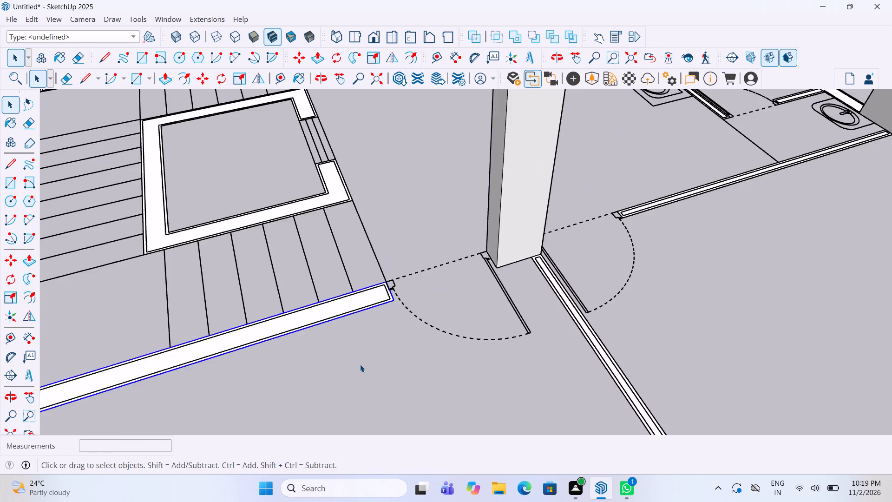
{"action": "scroll", "coordinate": [360, 364], "scroll_direction": "down", "scroll_amount": 17}
{"action": "scroll", "coordinate": [341, 318], "scroll_direction": "up", "scroll_amount": 11}
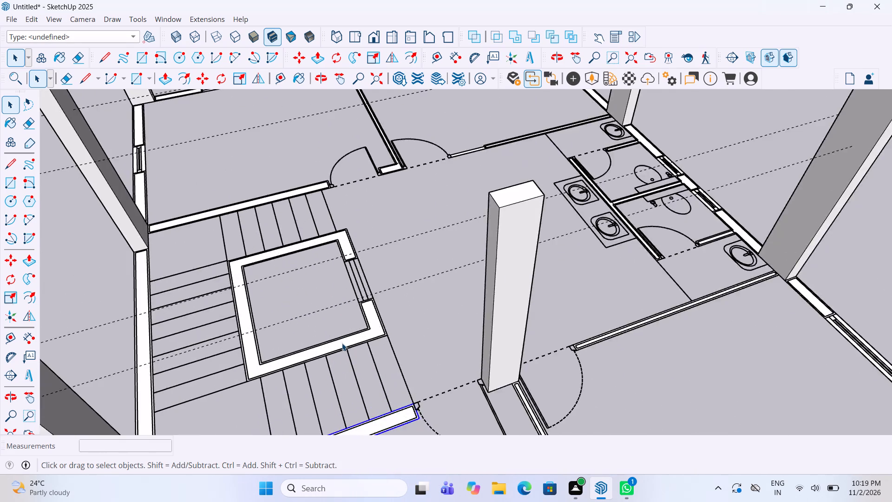
{"action": "scroll", "coordinate": [342, 343], "scroll_direction": "up", "scroll_amount": 3}
{"action": "left_click", "coordinate": [342, 343]}
{"action": "right_click", "coordinate": [342, 343]}
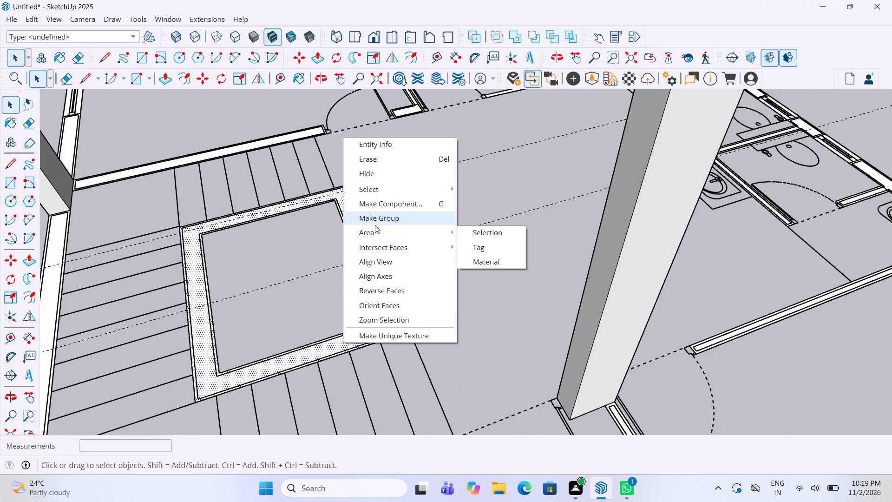
{"action": "left_click", "coordinate": [376, 220]}
Group the short wall face beside the second bathroom's door, next to the single washbasin.
{"action": "scroll", "coordinate": [339, 313], "scroll_direction": "down", "scroll_amount": 10}
{"action": "scroll", "coordinate": [566, 279], "scroll_direction": "up", "scroll_amount": 3}
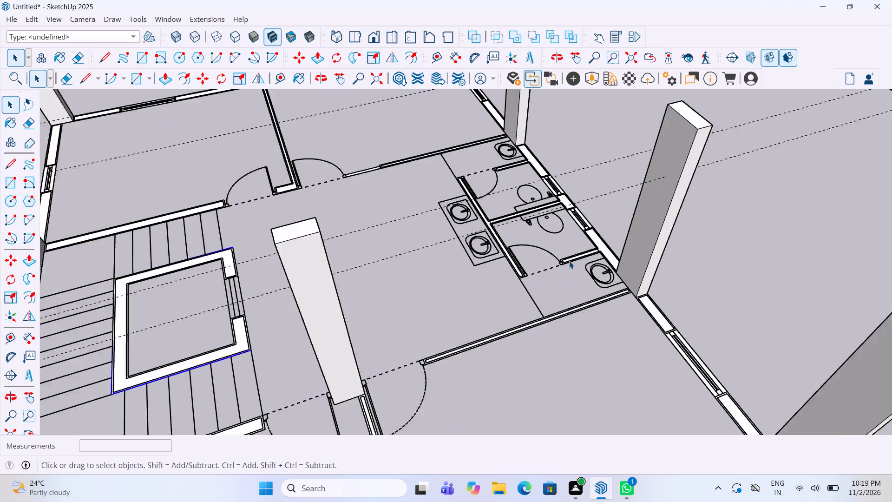
{"action": "scroll", "coordinate": [569, 261], "scroll_direction": "up", "scroll_amount": 13}
{"action": "left_click", "coordinate": [567, 268]}
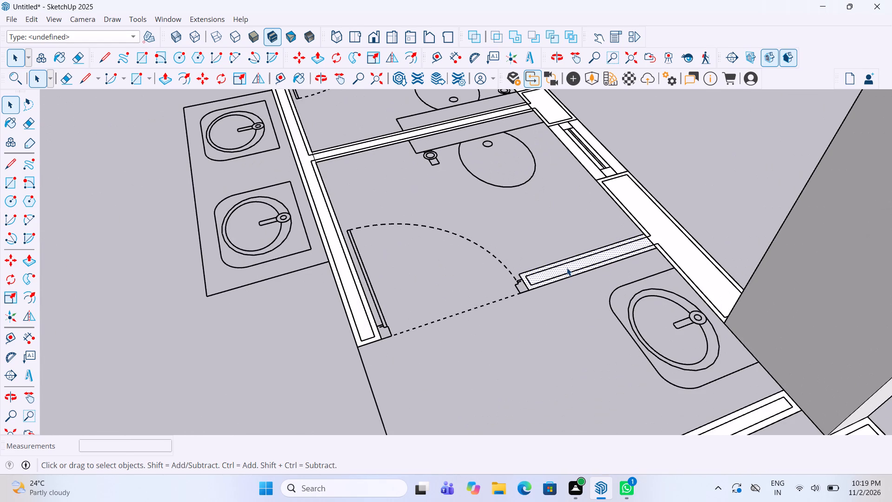
{"action": "right_click", "coordinate": [567, 268]}
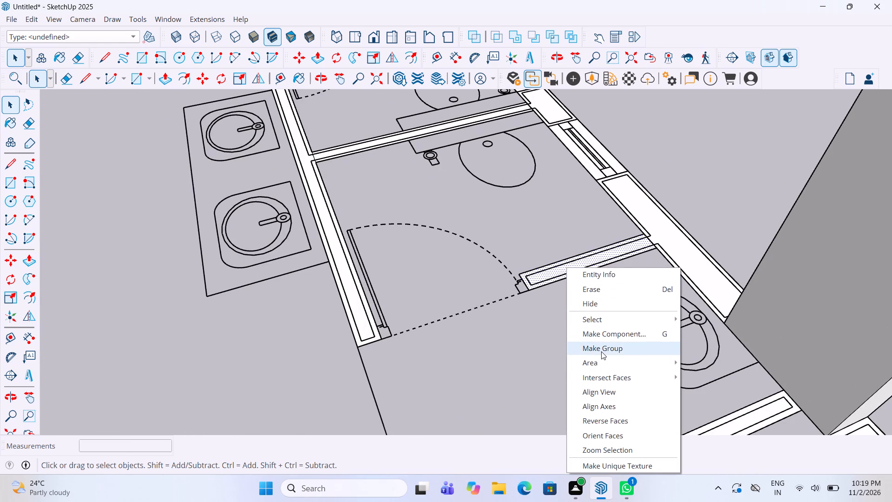
{"action": "left_click", "coordinate": [601, 351]}
Group the bathrooms' front wall face behind the twin washbasins.
{"action": "left_click", "coordinate": [353, 304]}
{"action": "right_click", "coordinate": [353, 304]}
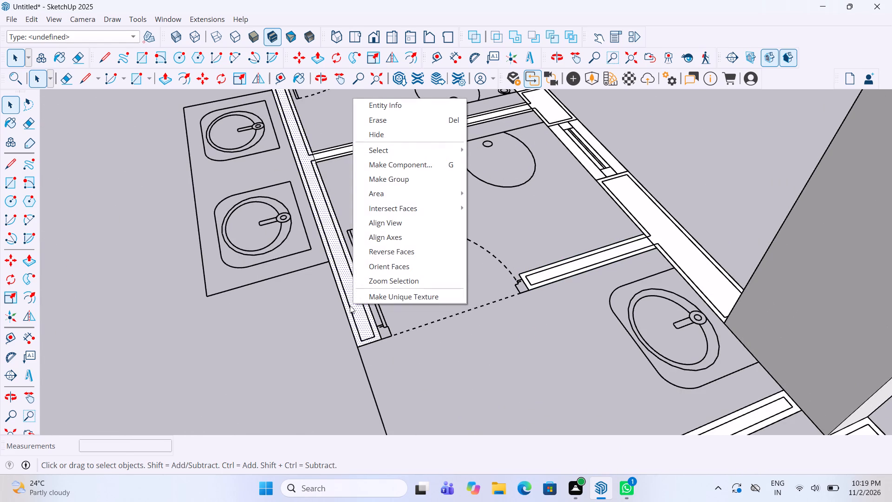
{"action": "left_click", "coordinate": [403, 185]}
Group the partition wall face between the two bathrooms.
{"action": "scroll", "coordinate": [362, 374], "scroll_direction": "down", "scroll_amount": 9}
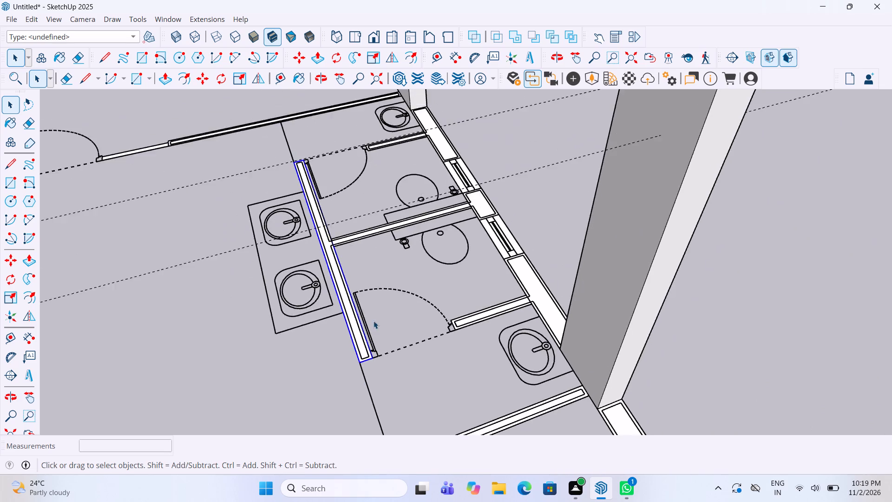
{"action": "scroll", "coordinate": [380, 259], "scroll_direction": "up", "scroll_amount": 10}
{"action": "left_click", "coordinate": [375, 239]}
{"action": "right_click", "coordinate": [375, 239]}
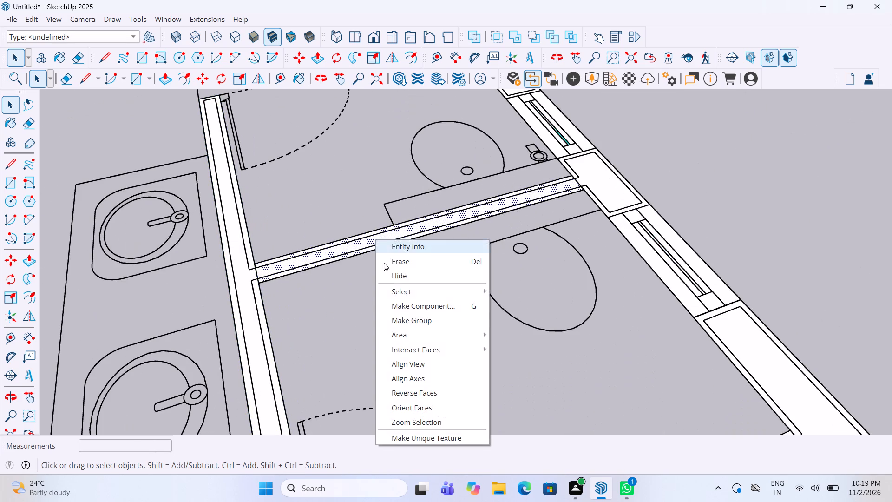
{"action": "left_click", "coordinate": [406, 320]}
Group the short wall face beside the first bathroom's door, next to its single washbasin.
{"action": "scroll", "coordinate": [387, 379], "scroll_direction": "down", "scroll_amount": 12}
{"action": "scroll", "coordinate": [383, 231], "scroll_direction": "up", "scroll_amount": 7}
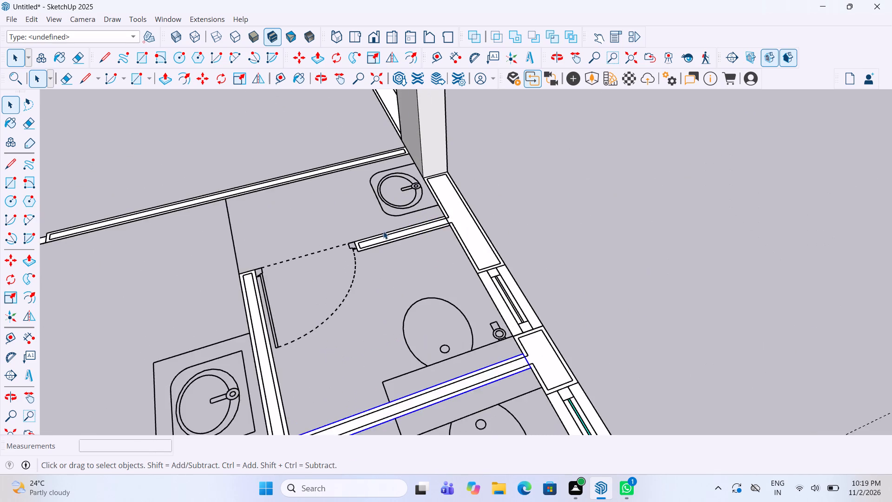
{"action": "scroll", "coordinate": [383, 231], "scroll_direction": "up", "scroll_amount": 3}
{"action": "left_click", "coordinate": [387, 244]}
{"action": "right_click", "coordinate": [387, 244]}
{"action": "left_click", "coordinate": [418, 326]}
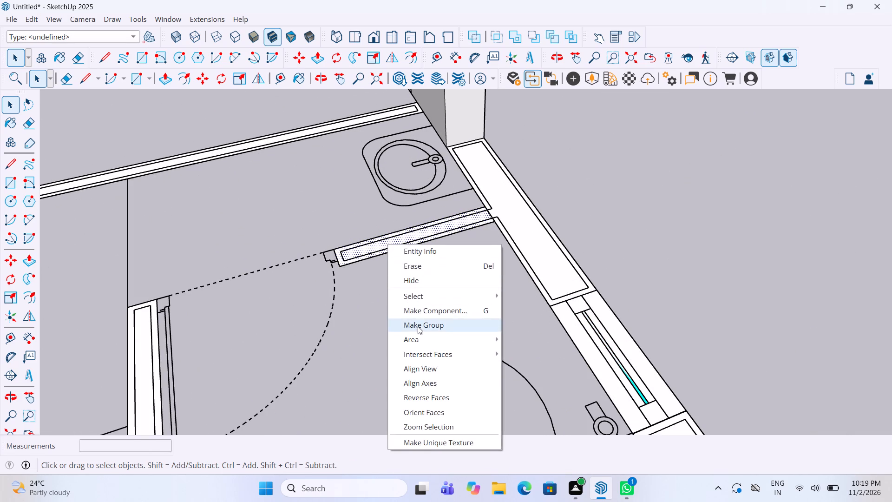
{"action": "scroll", "coordinate": [501, 321], "scroll_direction": "down", "scroll_amount": 20}
{"action": "scroll", "coordinate": [501, 321], "scroll_direction": "down", "scroll_amount": 3}
{"action": "scroll", "coordinate": [276, 336], "scroll_direction": "up", "scroll_amount": 5}
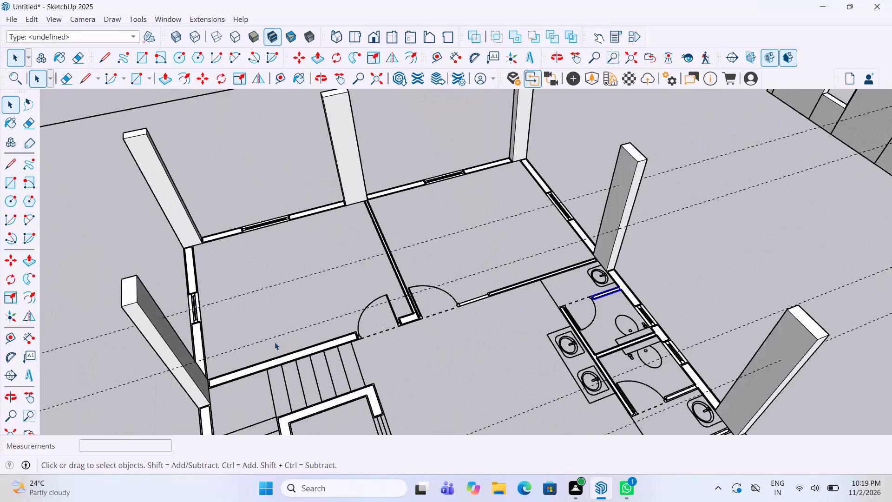
Group the long wall face running along the top of the staircase up to the room's door.
{"action": "scroll", "coordinate": [275, 342], "scroll_direction": "up", "scroll_amount": 9}
{"action": "left_click", "coordinate": [295, 364]}
{"action": "right_click", "coordinate": [295, 364]}
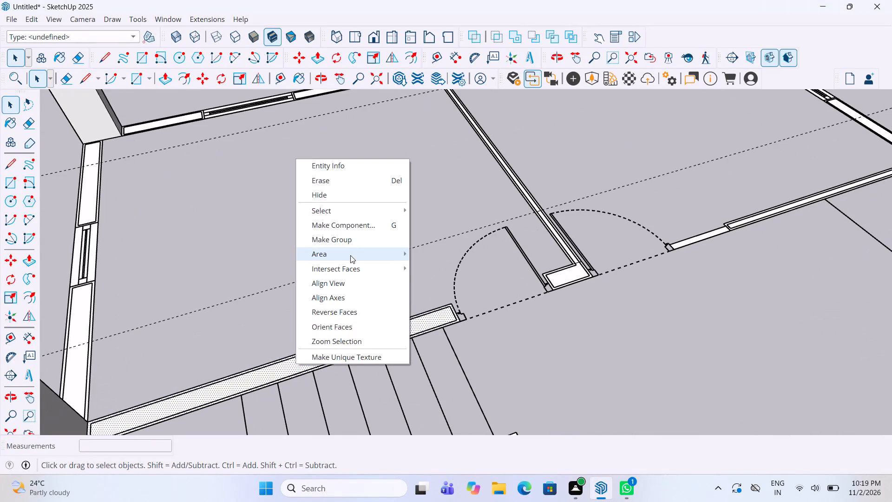
{"action": "left_click", "coordinate": [351, 245]}
Group the short, thick wall face between the two adjacent room doors.
{"action": "scroll", "coordinate": [283, 344], "scroll_direction": "down", "scroll_amount": 8}
{"action": "scroll", "coordinate": [421, 310], "scroll_direction": "up", "scroll_amount": 8}
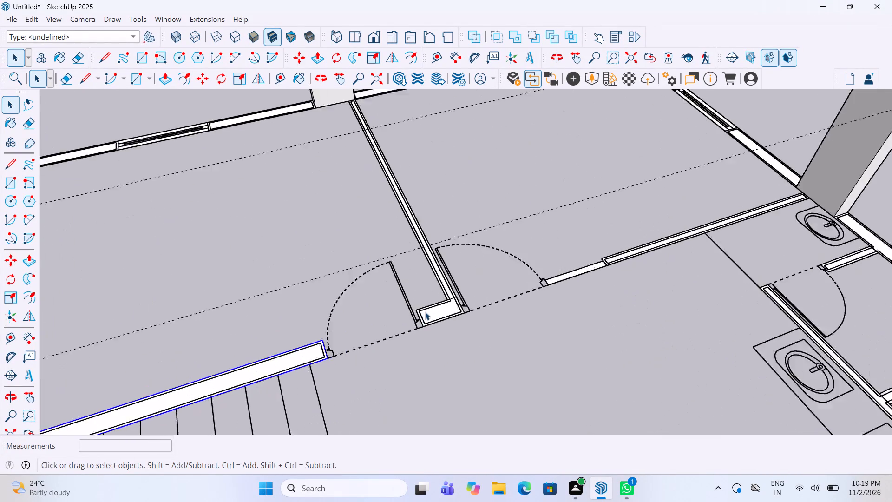
{"action": "scroll", "coordinate": [425, 312], "scroll_direction": "up", "scroll_amount": 2}
{"action": "left_click", "coordinate": [428, 313]}
{"action": "right_click", "coordinate": [428, 313]}
{"action": "left_click", "coordinate": [482, 194]}
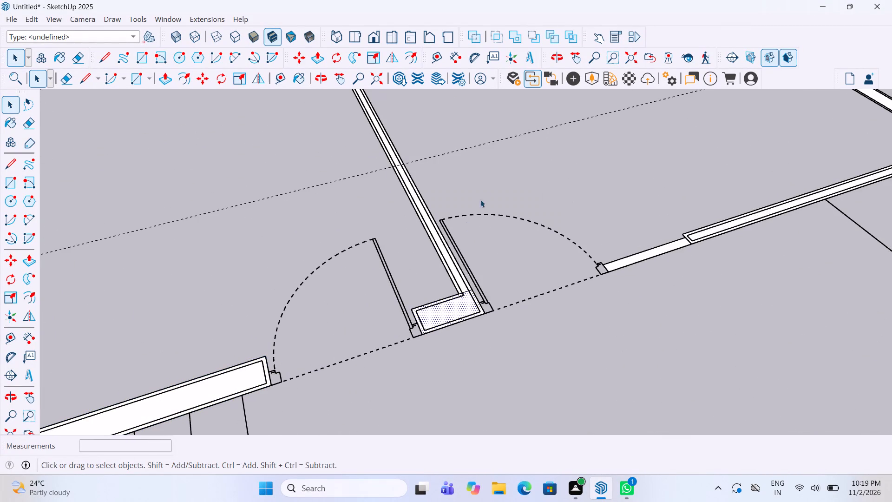
Group the long wall face separating the second room from the bathroom area.
{"action": "scroll", "coordinate": [386, 334], "scroll_direction": "down", "scroll_amount": 5}
{"action": "scroll", "coordinate": [501, 310], "scroll_direction": "up", "scroll_amount": 4}
{"action": "scroll", "coordinate": [628, 248], "scroll_direction": "up", "scroll_amount": 5}
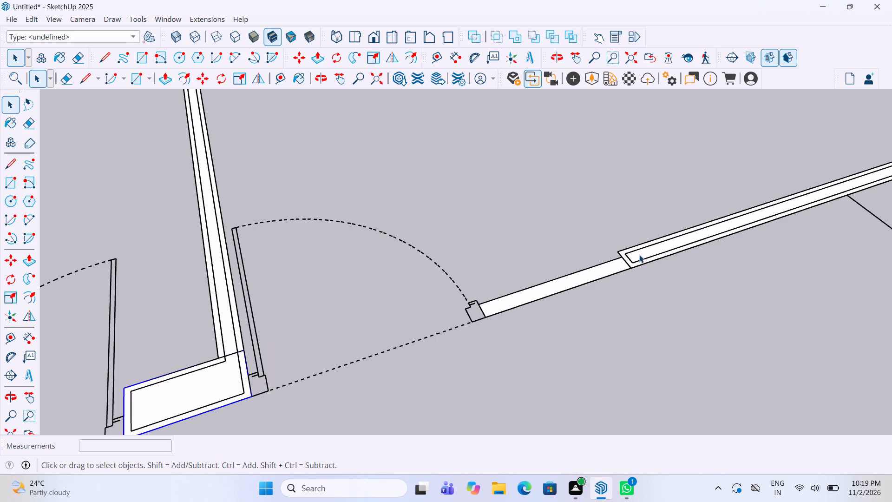
{"action": "left_click", "coordinate": [639, 255]}
{"action": "right_click", "coordinate": [639, 255]}
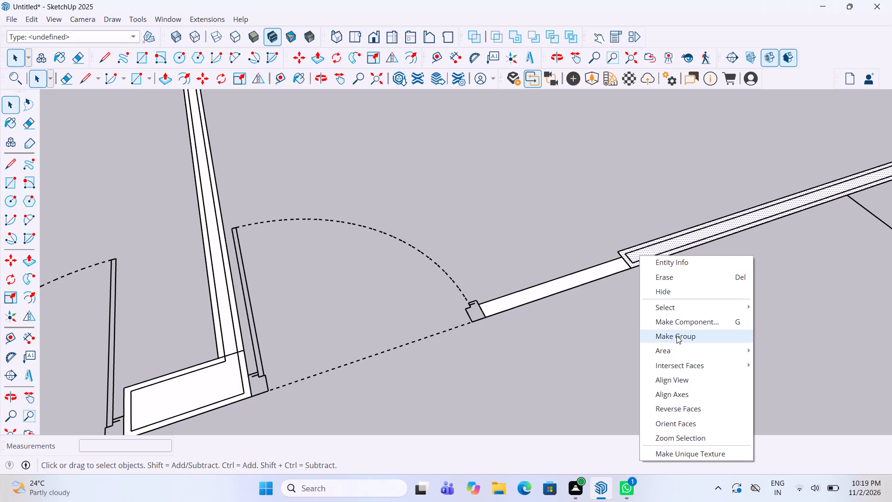
{"action": "left_click", "coordinate": [676, 336]}
Group the thin wall face between the second room's door and the long bathroom-side wall.
{"action": "left_click", "coordinate": [593, 271]}
{"action": "right_click", "coordinate": [593, 271]}
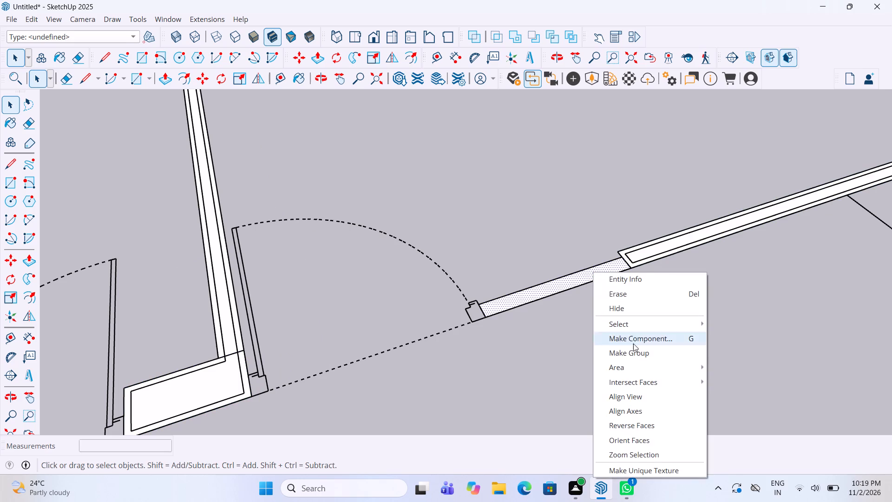
{"action": "left_click", "coordinate": [635, 354]}
Group the partition wall face between the two rooms.
{"action": "left_click", "coordinate": [224, 293]}
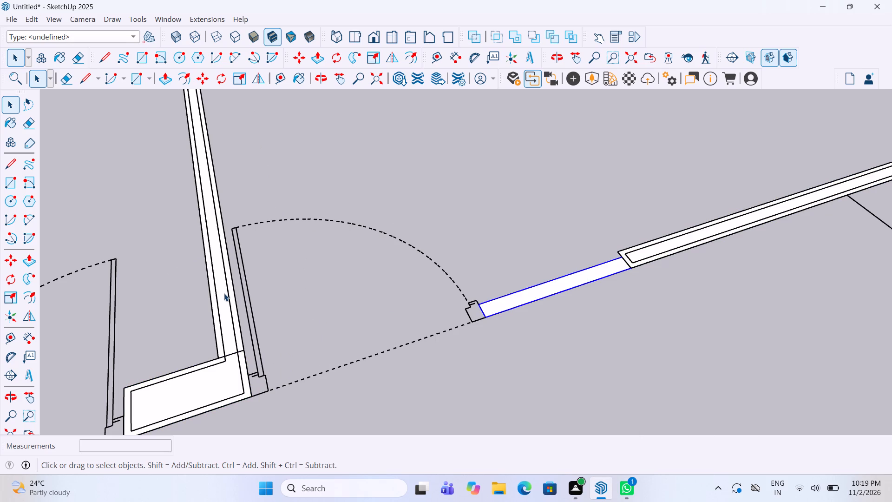
{"action": "right_click", "coordinate": [224, 293]}
{"action": "left_click", "coordinate": [292, 375]}
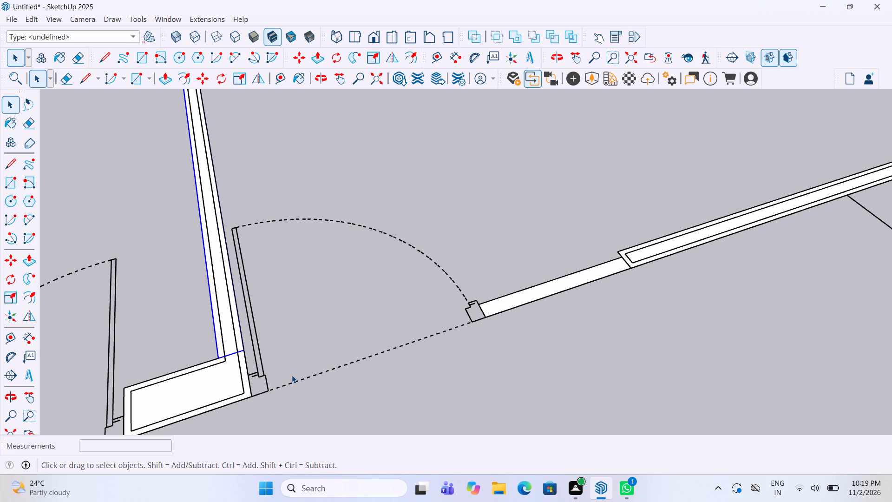
Check the grouping of the bathroom-side wall pieces and of the outer wall segment beside the nearby column.
{"action": "scroll", "coordinate": [292, 375], "scroll_direction": "down", "scroll_amount": 13}
{"action": "scroll", "coordinate": [371, 286], "scroll_direction": "down", "scroll_amount": 5}
{"action": "scroll", "coordinate": [404, 316], "scroll_direction": "up", "scroll_amount": 6}
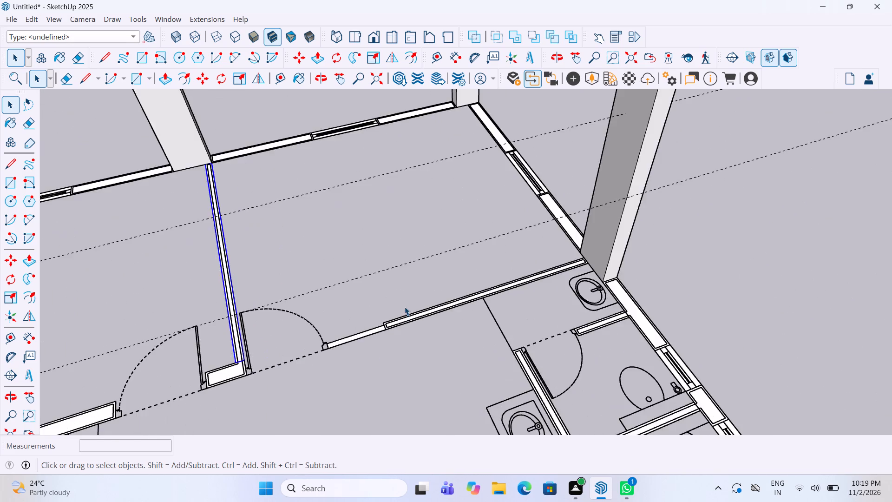
{"action": "scroll", "coordinate": [405, 307], "scroll_direction": "up", "scroll_amount": 4}
{"action": "left_click", "coordinate": [405, 328]}
{"action": "left_click", "coordinate": [339, 350]}
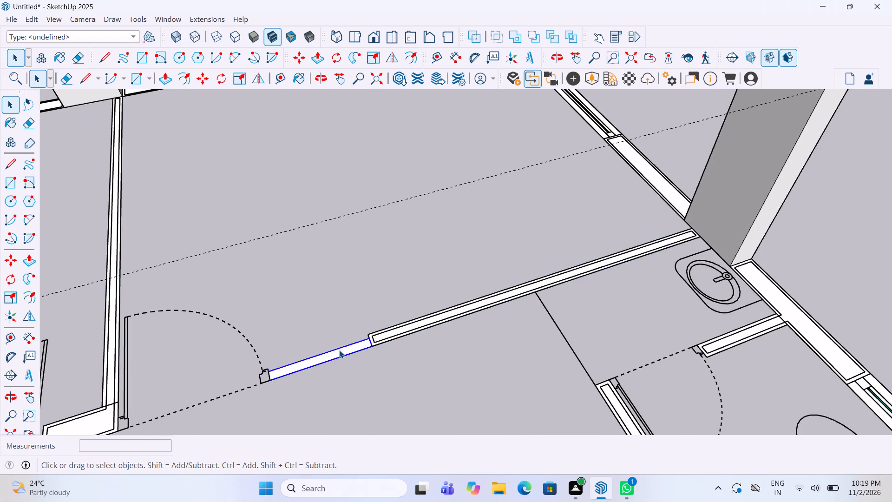
{"action": "scroll", "coordinate": [343, 364], "scroll_direction": "down", "scroll_amount": 4}
{"action": "scroll", "coordinate": [578, 205], "scroll_direction": "up", "scroll_amount": 3}
{"action": "left_click", "coordinate": [572, 220]}
{"action": "scroll", "coordinate": [572, 220], "scroll_direction": "down", "scroll_amount": 6}
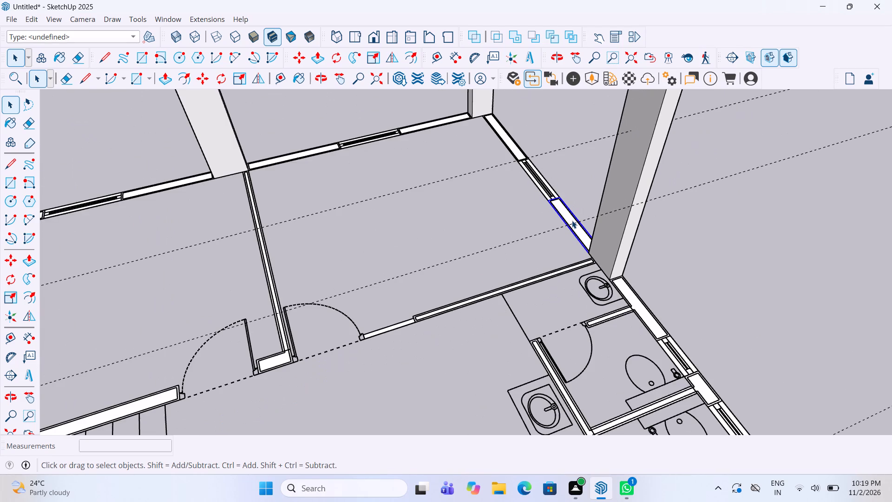
{"action": "key", "text": "space"}
{"action": "scroll", "coordinate": [572, 220], "scroll_direction": "down", "scroll_amount": 11}
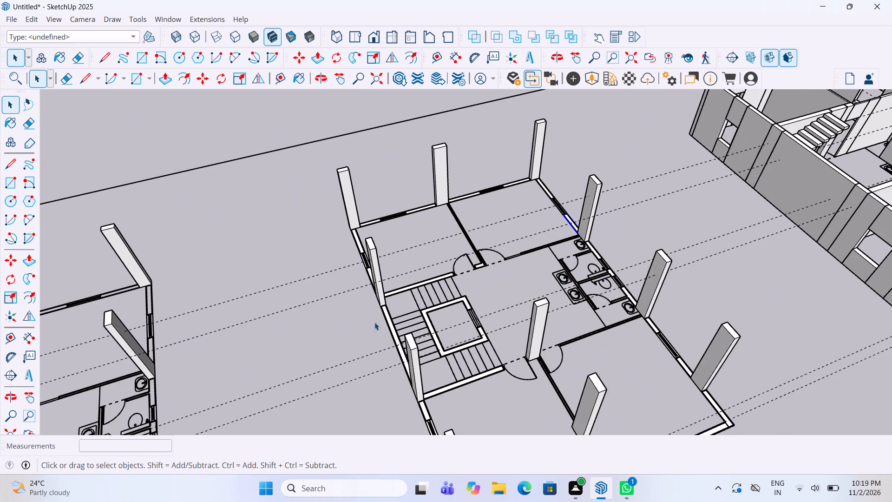
{"action": "left_click", "coordinate": [347, 329]}
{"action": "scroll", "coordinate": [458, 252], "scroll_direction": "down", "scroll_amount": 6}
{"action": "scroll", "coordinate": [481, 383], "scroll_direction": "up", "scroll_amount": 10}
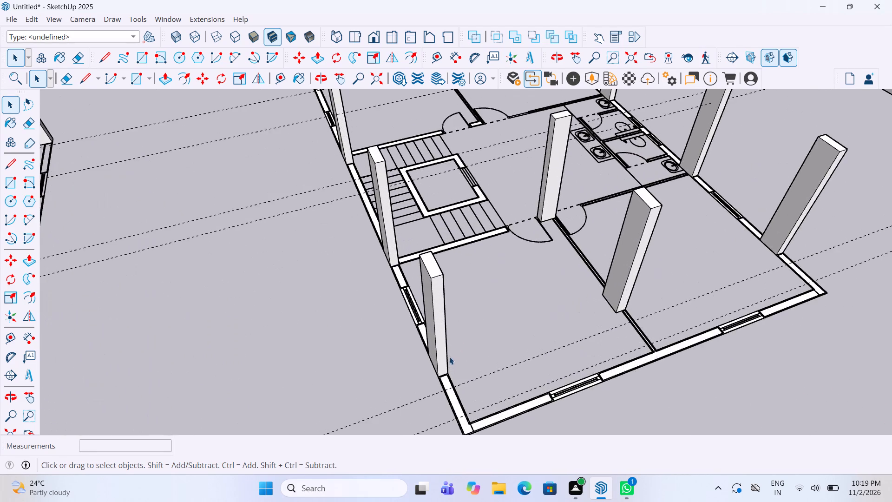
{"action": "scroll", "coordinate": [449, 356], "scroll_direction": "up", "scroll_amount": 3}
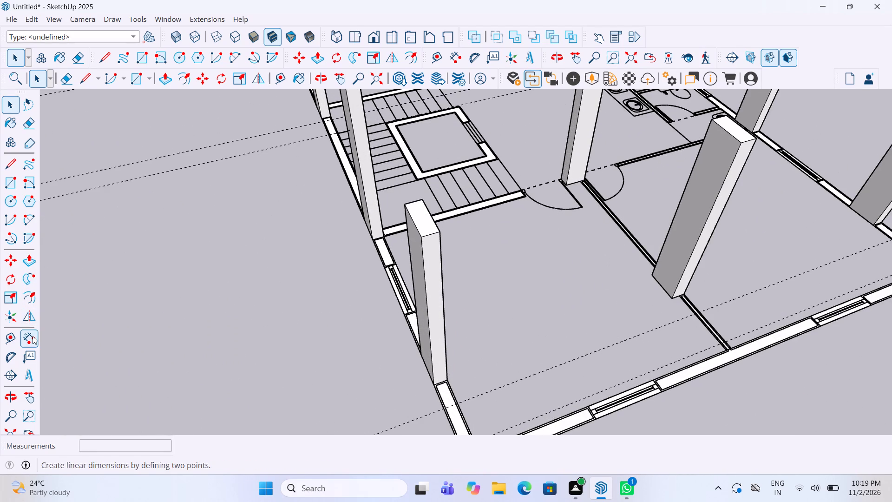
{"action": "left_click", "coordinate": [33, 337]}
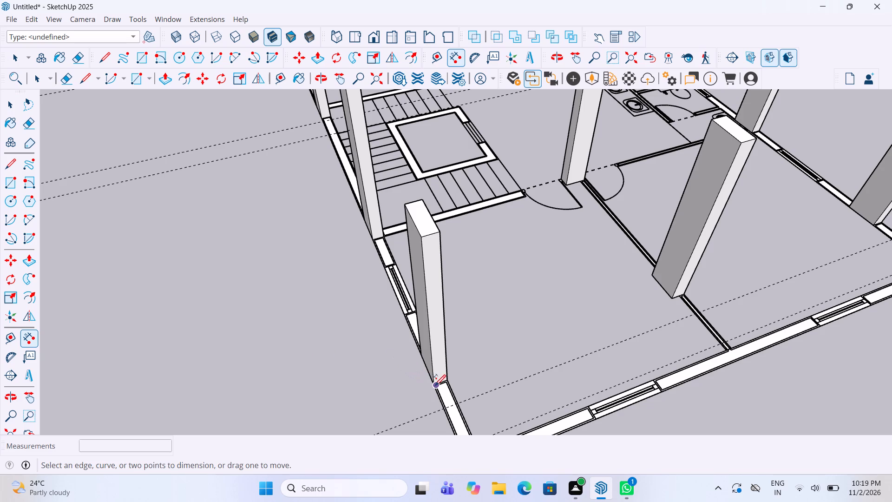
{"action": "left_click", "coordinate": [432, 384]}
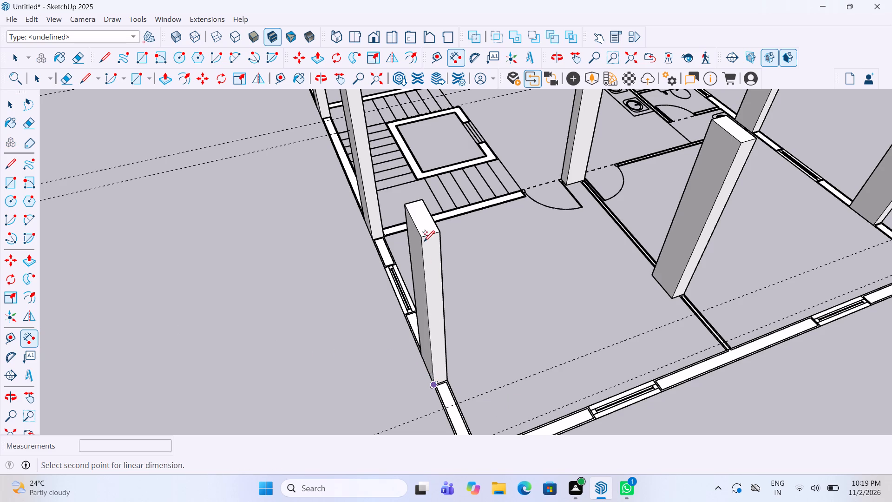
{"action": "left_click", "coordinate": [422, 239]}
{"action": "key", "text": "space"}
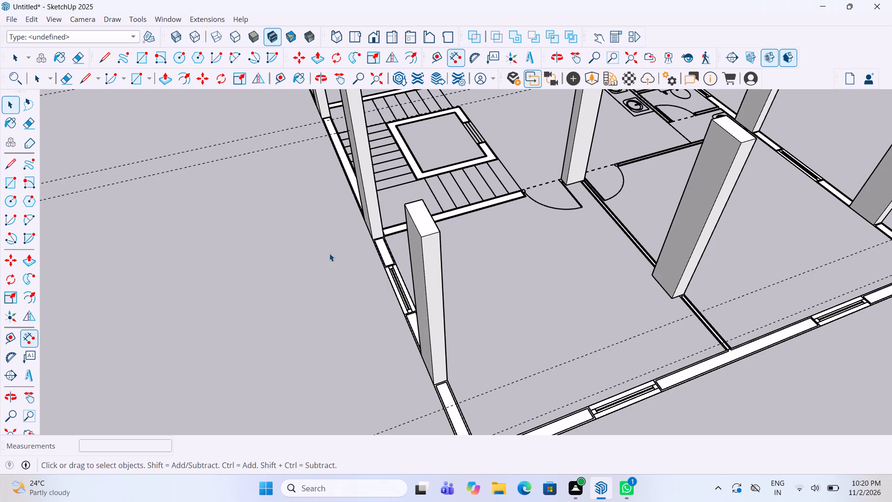
Push/Pull the outer wall face between the stair-side column and the front corner up about 11' 1 5/8", matching the column tops.
{"action": "scroll", "coordinate": [328, 250], "scroll_direction": "down", "scroll_amount": 5}
{"action": "scroll", "coordinate": [400, 349], "scroll_direction": "up", "scroll_amount": 6}
{"action": "double_click", "coordinate": [404, 351]}
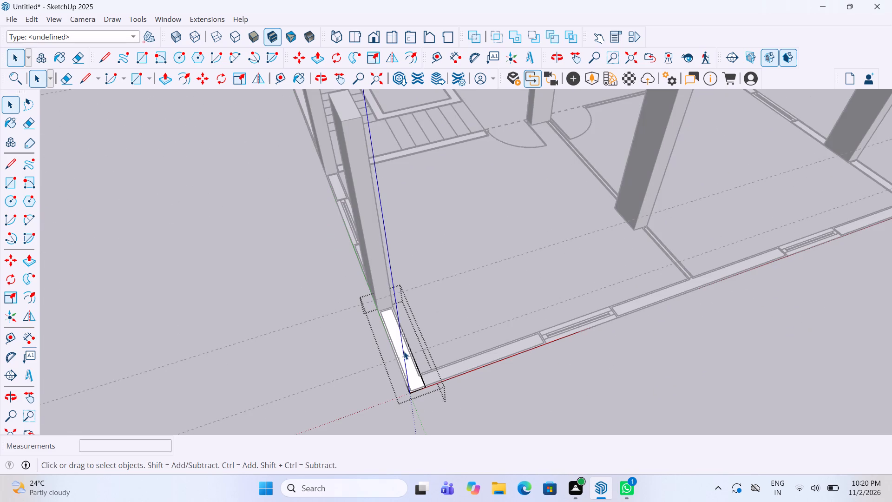
{"action": "key", "text": "p"}
{"action": "left_click", "coordinate": [400, 344]}
{"action": "scroll", "coordinate": [400, 324], "scroll_direction": "down", "scroll_amount": 5}
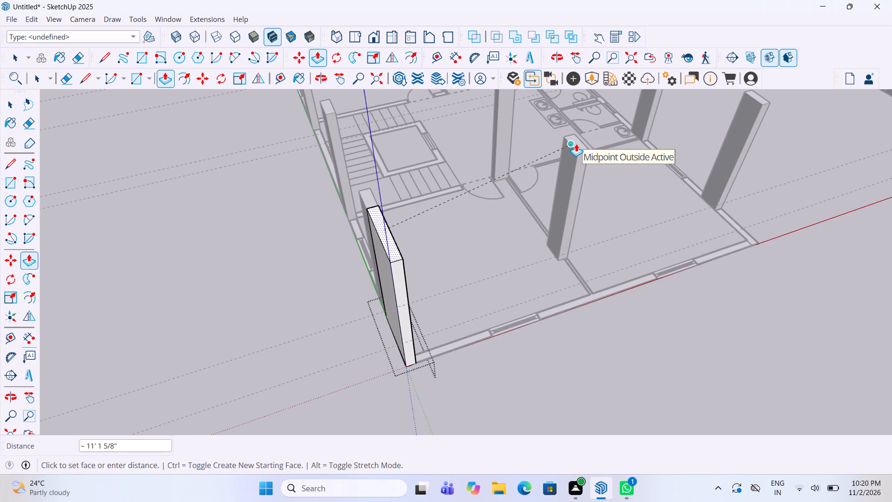
{"action": "left_click", "coordinate": [576, 144]}
{"action": "key", "text": "space"}
{"action": "left_click", "coordinate": [293, 310]}
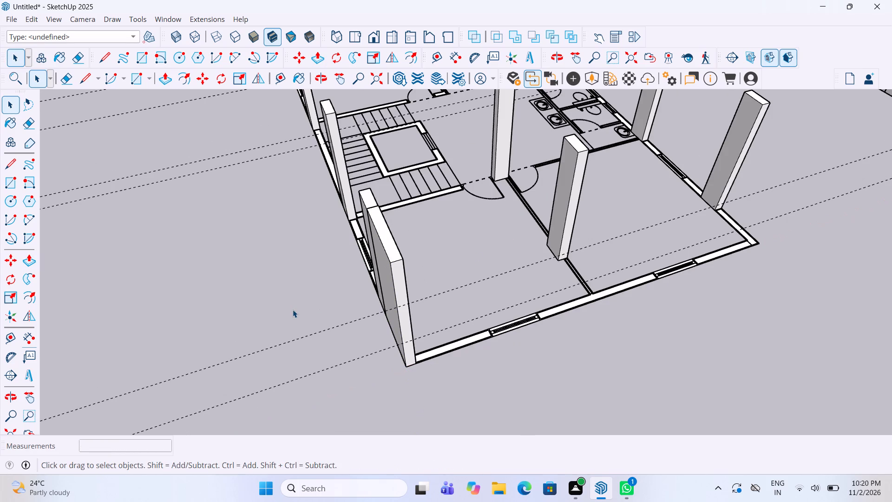
Push/Pull the front wall face between the raised corner wall and the first window to the same height.
{"action": "scroll", "coordinate": [295, 314], "scroll_direction": "down", "scroll_amount": 4}
{"action": "scroll", "coordinate": [425, 333], "scroll_direction": "up", "scroll_amount": 4}
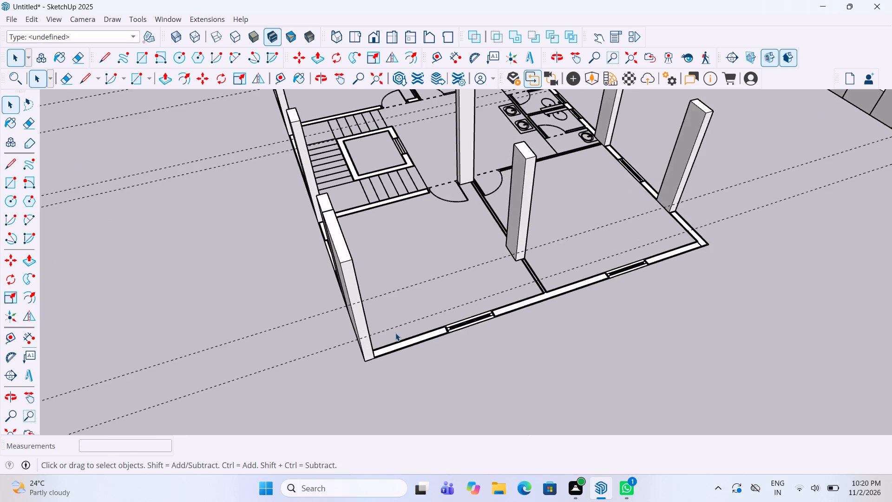
{"action": "scroll", "coordinate": [395, 333], "scroll_direction": "up", "scroll_amount": 4}
{"action": "double_click", "coordinate": [399, 352]}
{"action": "key", "text": "p"}
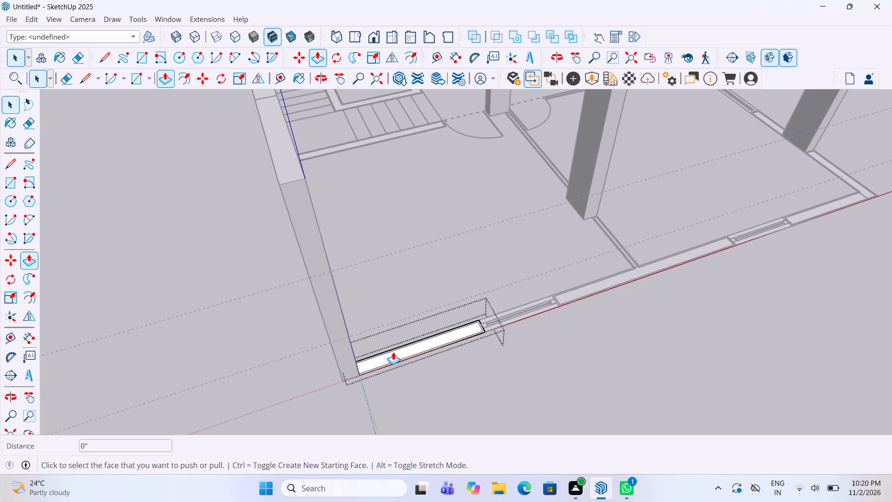
{"action": "double_click", "coordinate": [396, 355]}
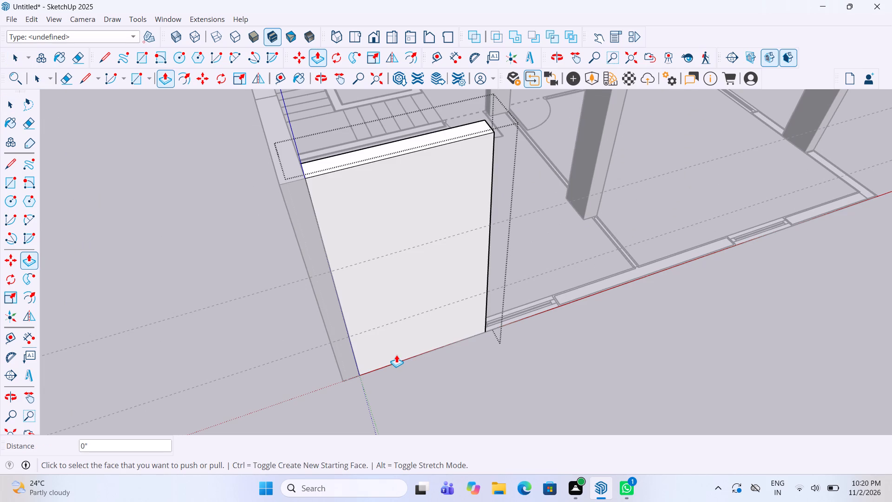
{"action": "key", "text": "space"}
{"action": "left_click", "coordinate": [406, 378]}
Push/Pull the front wall face between the two windows to the same height as the raised walls.
{"action": "scroll", "coordinate": [294, 325], "scroll_direction": "down", "scroll_amount": 4}
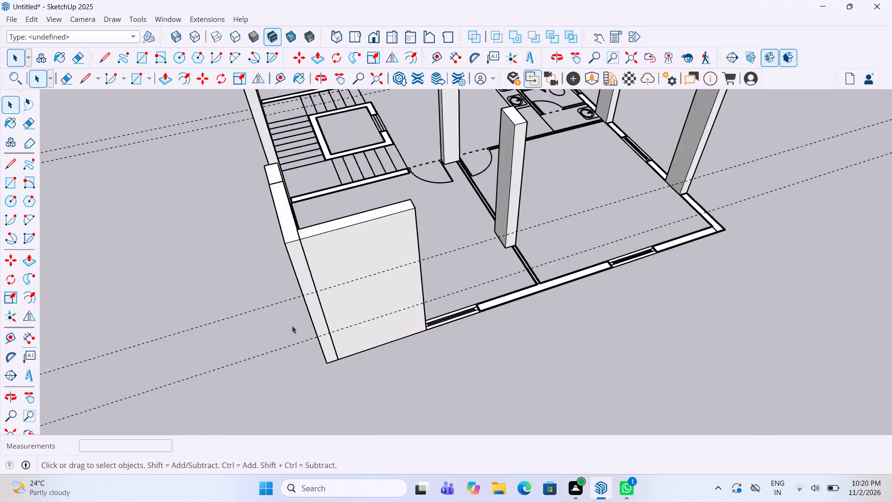
{"action": "scroll", "coordinate": [292, 325], "scroll_direction": "down", "scroll_amount": 5}
{"action": "scroll", "coordinate": [472, 318], "scroll_direction": "up", "scroll_amount": 8}
{"action": "double_click", "coordinate": [440, 290]}
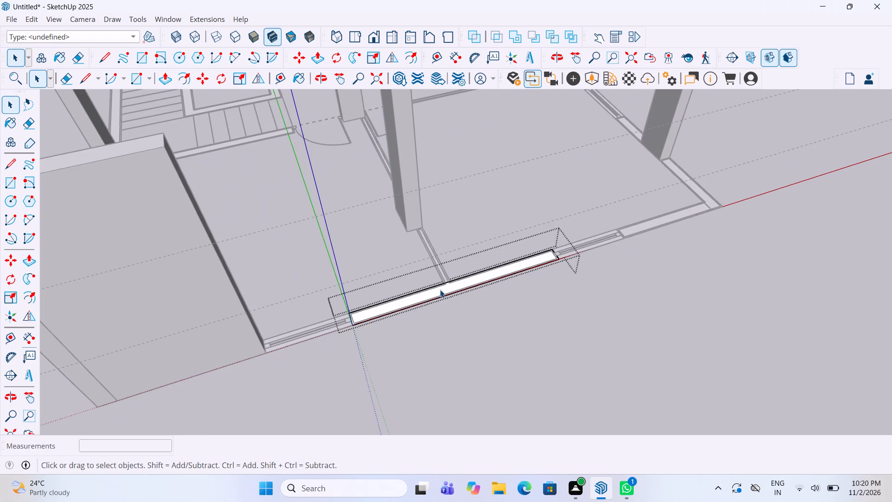
{"action": "key", "text": "p"}
{"action": "double_click", "coordinate": [430, 291]}
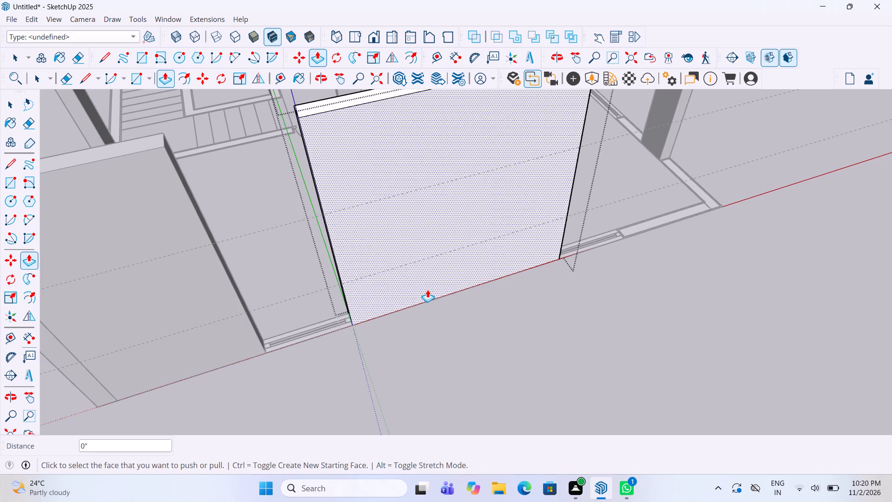
{"action": "key", "text": "space"}
{"action": "left_click", "coordinate": [476, 324]}
Push/Pull the front wall face between the second window and the far corner to the same height.
{"action": "scroll", "coordinate": [317, 342], "scroll_direction": "down", "scroll_amount": 4}
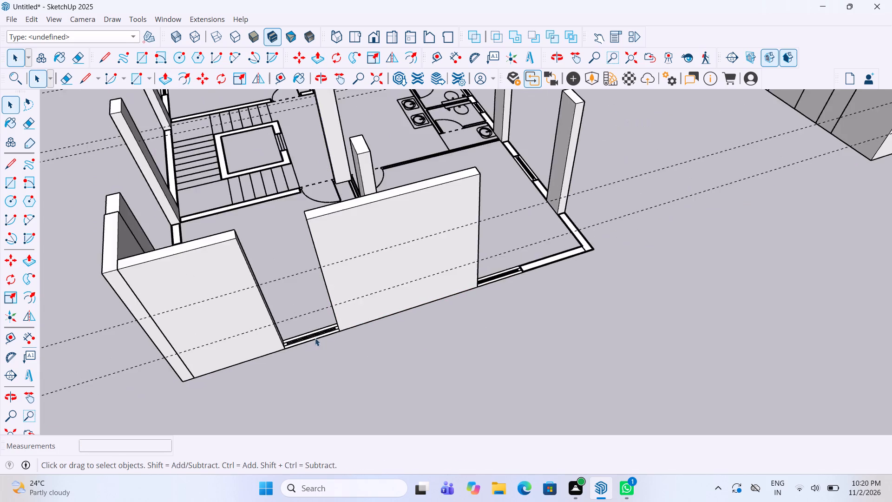
{"action": "scroll", "coordinate": [315, 338], "scroll_direction": "down", "scroll_amount": 5}
{"action": "scroll", "coordinate": [575, 267], "scroll_direction": "up", "scroll_amount": 4}
{"action": "scroll", "coordinate": [434, 275], "scroll_direction": "up", "scroll_amount": 7}
{"action": "left_click", "coordinate": [448, 298]}
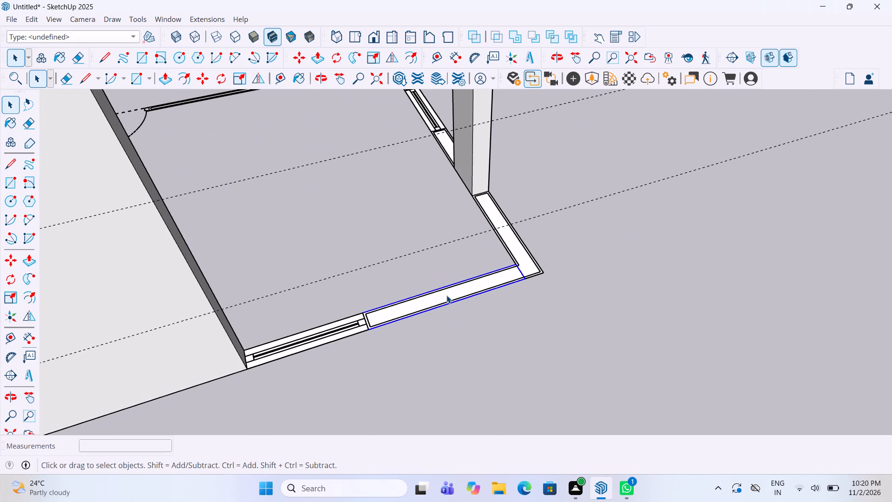
{"action": "left_click", "coordinate": [446, 295]}
{"action": "double_click", "coordinate": [446, 293]}
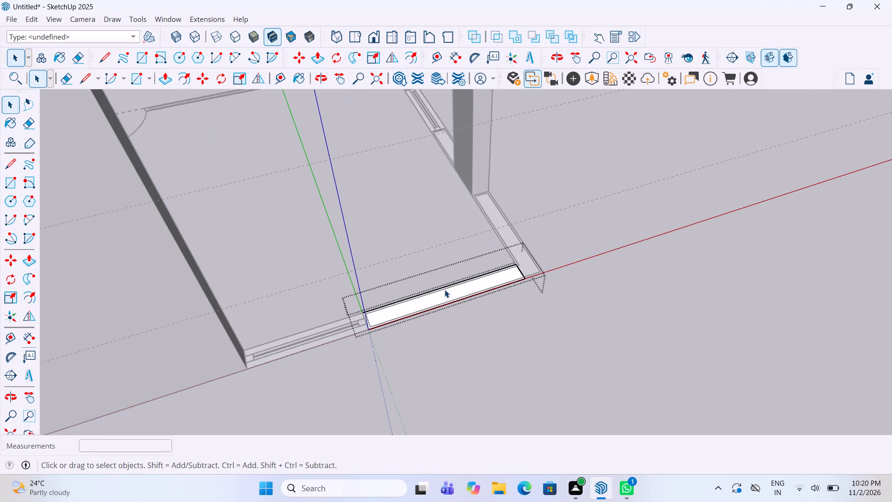
{"action": "key", "text": "p"}
{"action": "double_click", "coordinate": [445, 296]}
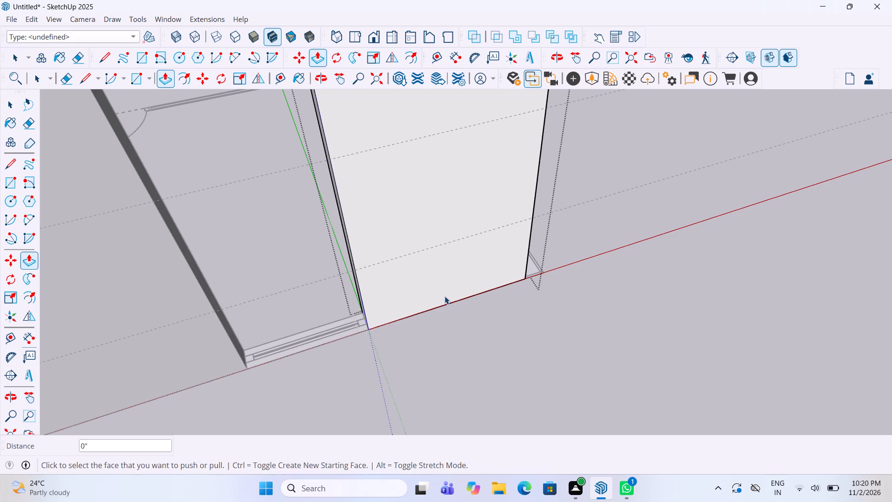
{"action": "key", "text": "space"}
{"action": "left_click", "coordinate": [507, 345]}
Push/Pull the side wall face between the far front corner and the nearest column to the same height.
{"action": "scroll", "coordinate": [380, 363], "scroll_direction": "down", "scroll_amount": 4}
{"action": "middle_click_drag", "start_coordinate": [615, 247], "coordinate": [613, 246]}
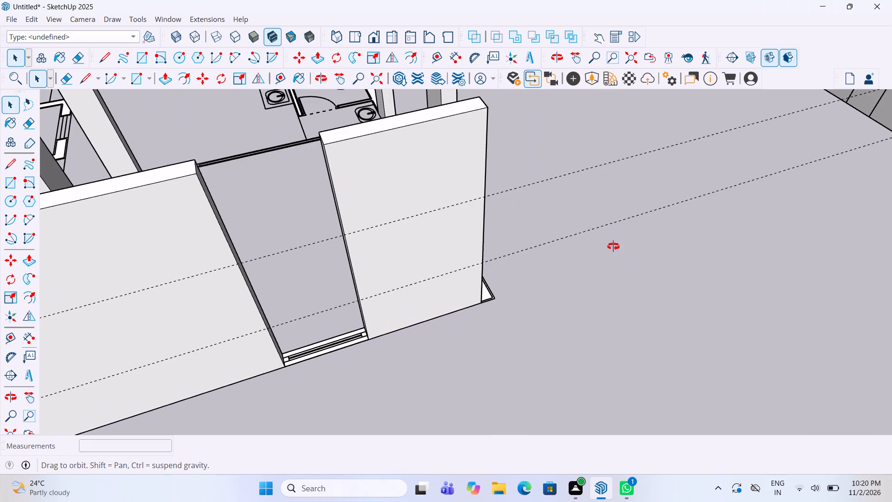
{"action": "middle_click_drag", "start_coordinate": [613, 246], "coordinate": [324, 254]}
{"action": "scroll", "coordinate": [433, 232], "scroll_direction": "up", "scroll_amount": 3}
{"action": "double_click", "coordinate": [434, 243]}
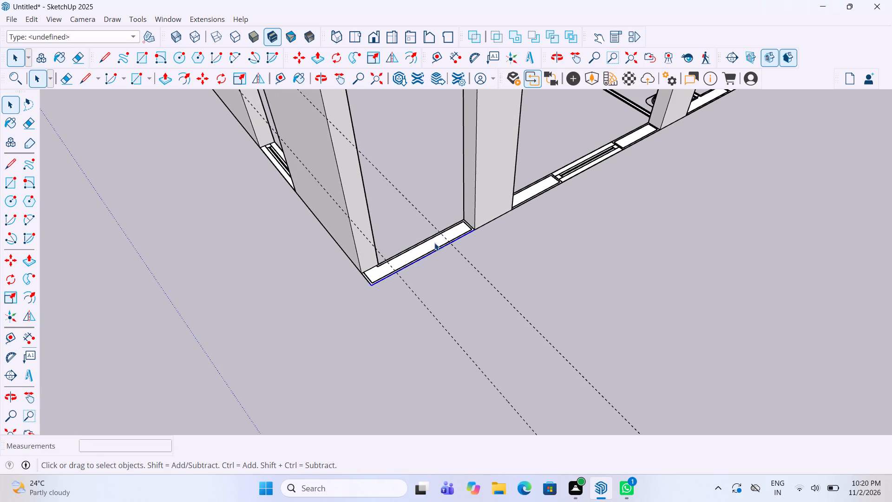
{"action": "key", "text": "p"}
{"action": "double_click", "coordinate": [433, 239]}
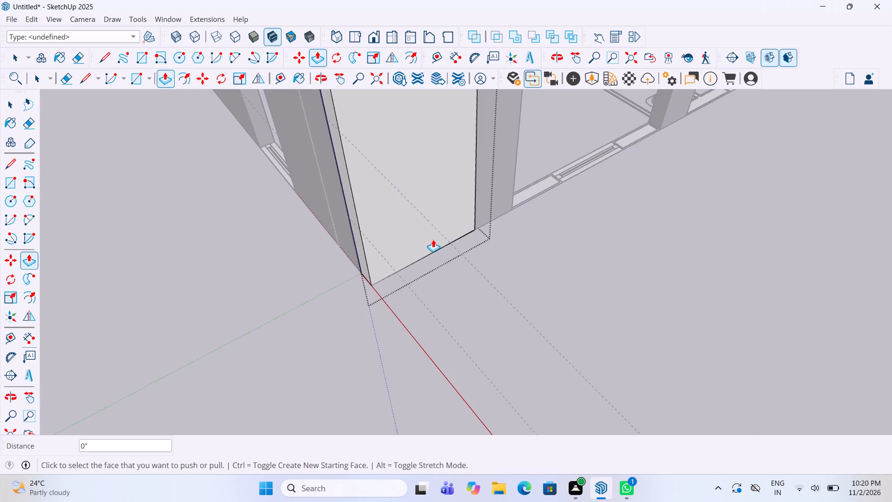
{"action": "key", "text": "space"}
{"action": "left_click", "coordinate": [475, 282]}
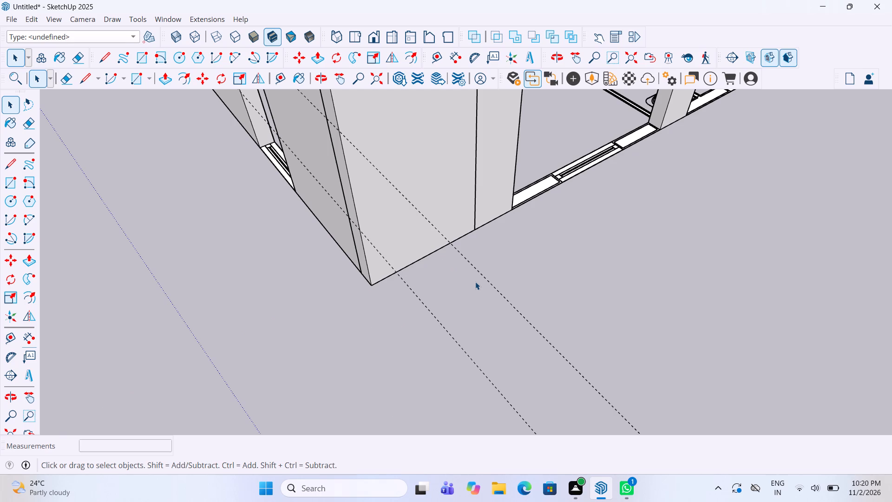
{"action": "scroll", "coordinate": [471, 281], "scroll_direction": "down", "scroll_amount": 6}
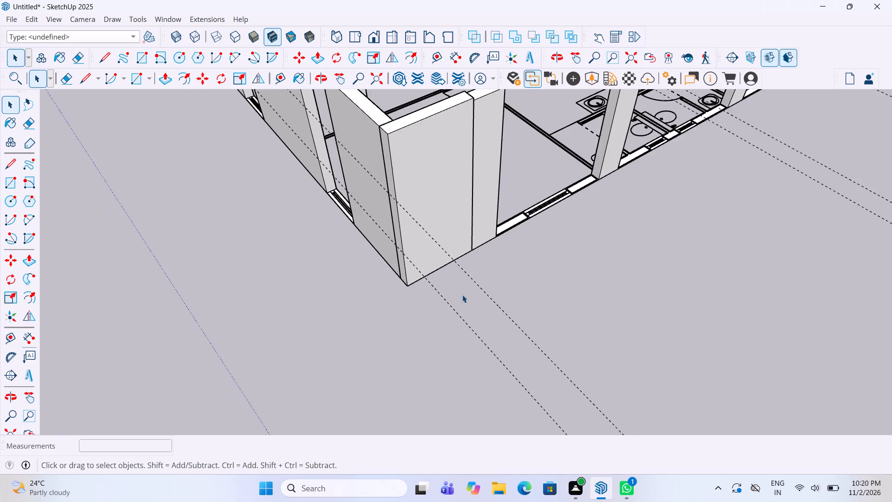
Push/Pull the side wall face between the first column and the nearest window to the same height as the raised walls.
{"action": "scroll", "coordinate": [401, 293], "scroll_direction": "down", "scroll_amount": 5}
{"action": "middle_click_drag", "start_coordinate": [496, 287], "coordinate": [380, 297]}
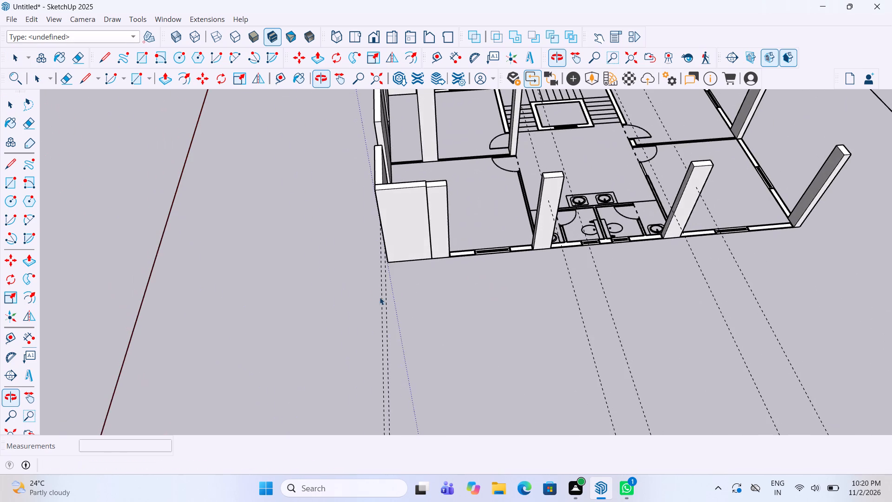
{"action": "scroll", "coordinate": [478, 245], "scroll_direction": "up", "scroll_amount": 5}
{"action": "middle_click_drag", "start_coordinate": [466, 233], "coordinate": [481, 282]}
{"action": "scroll", "coordinate": [462, 264], "scroll_direction": "up", "scroll_amount": 3}
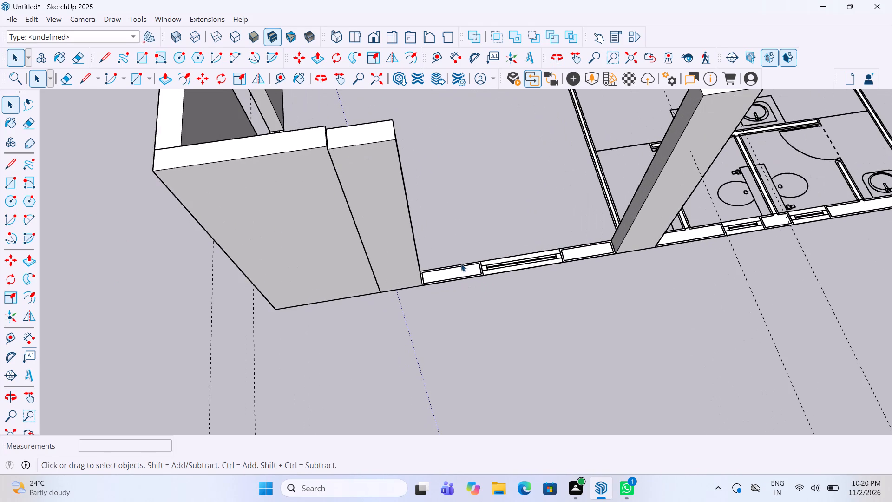
{"action": "double_click", "coordinate": [458, 272]}
{"action": "key", "text": "p"}
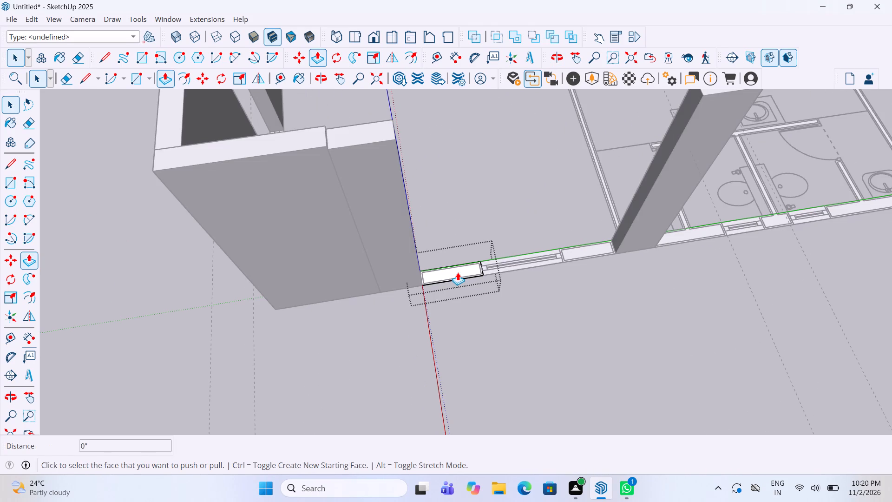
{"action": "triple_click", "coordinate": [456, 268]}
{"action": "key", "text": "space"}
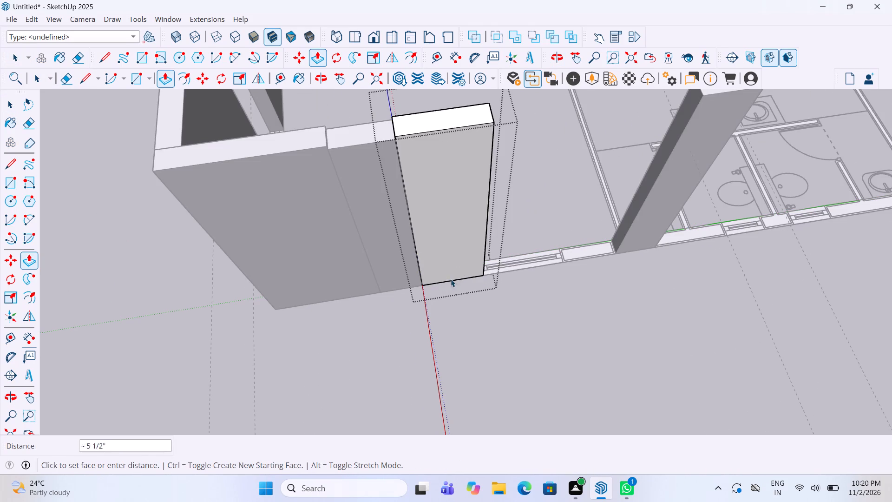
{"action": "scroll", "coordinate": [446, 274], "scroll_direction": "down", "scroll_amount": 1}
{"action": "left_click", "coordinate": [398, 320]}
Measure the height of the newly raised side wall beside the window with a linear dimension.
{"action": "middle_click_drag", "start_coordinate": [404, 154], "coordinate": [483, 92]}
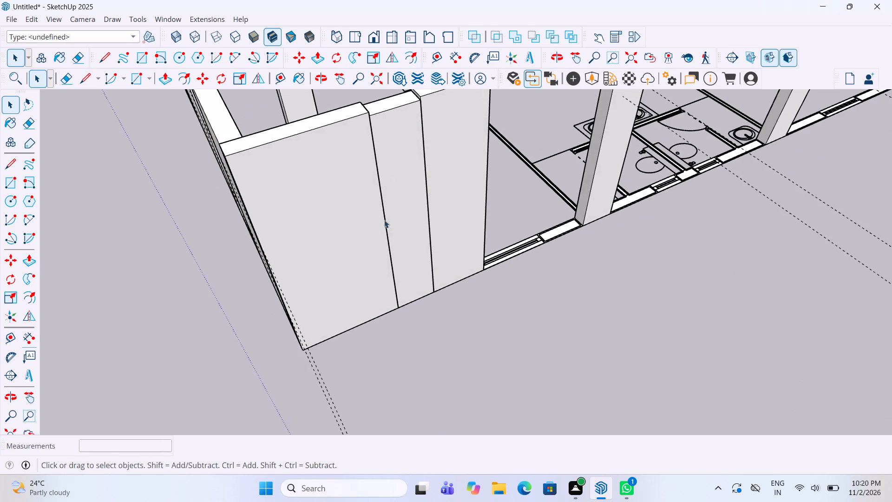
{"action": "scroll", "coordinate": [387, 238], "scroll_direction": "down", "scroll_amount": 4}
{"action": "scroll", "coordinate": [398, 136], "scroll_direction": "up", "scroll_amount": 8}
{"action": "middle_click", "coordinate": [391, 126]}
{"action": "scroll", "coordinate": [389, 125], "scroll_direction": "down", "scroll_amount": 6}
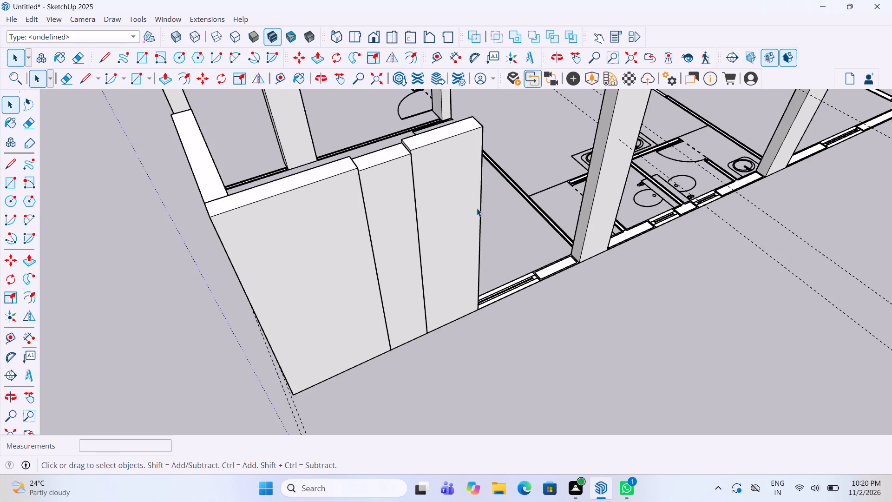
{"action": "middle_click_drag", "start_coordinate": [476, 208], "coordinate": [364, 222]}
{"action": "middle_click", "coordinate": [364, 222]}
{"action": "middle_click", "coordinate": [349, 226]}
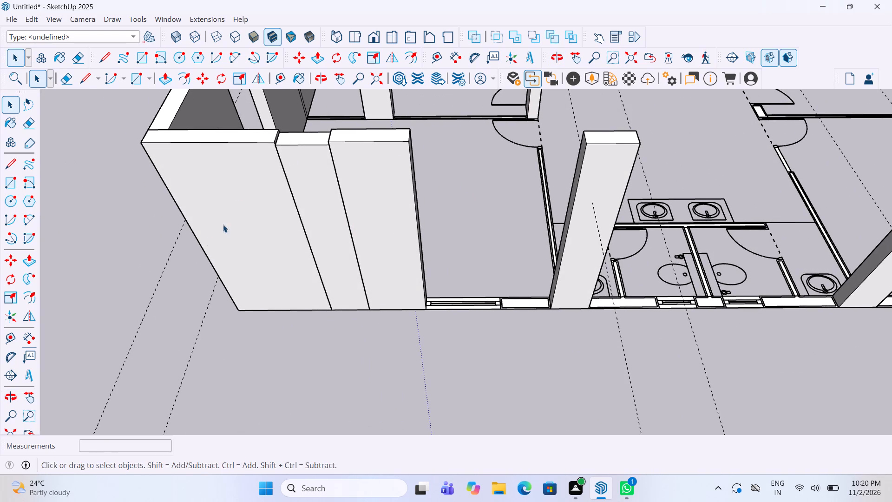
{"action": "left_click", "coordinate": [25, 335]}
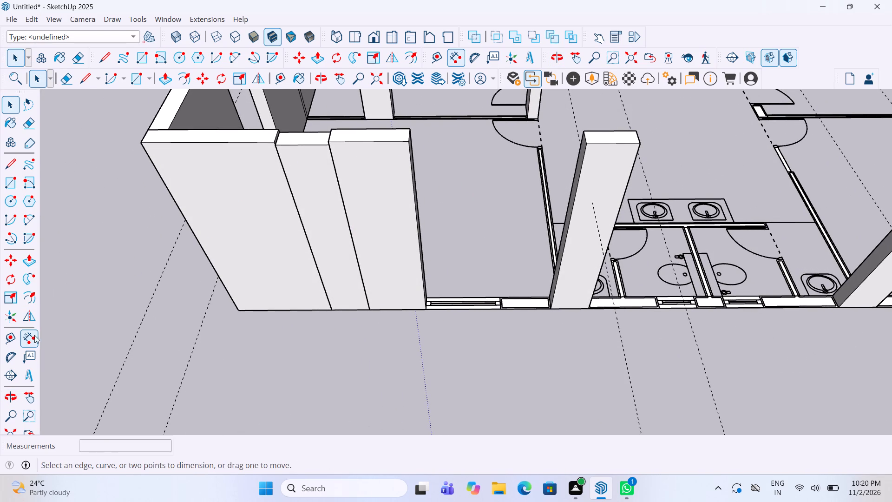
{"action": "left_click", "coordinate": [427, 310]}
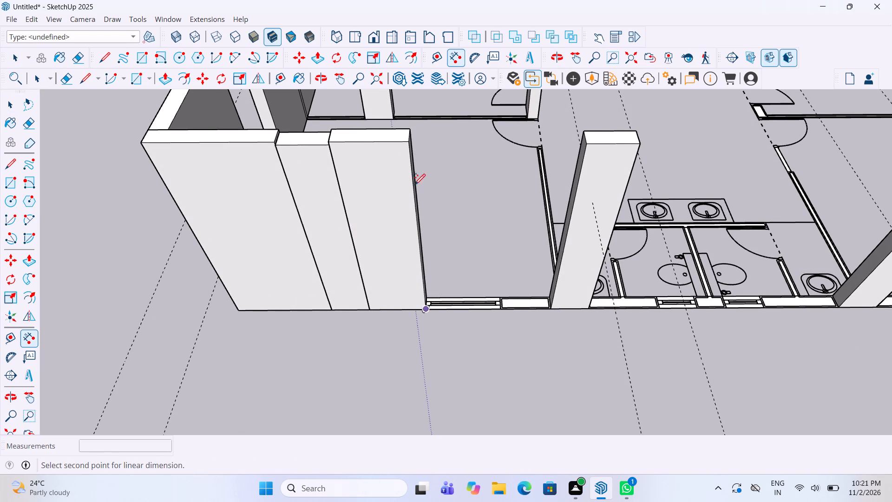
{"action": "left_click", "coordinate": [407, 142]}
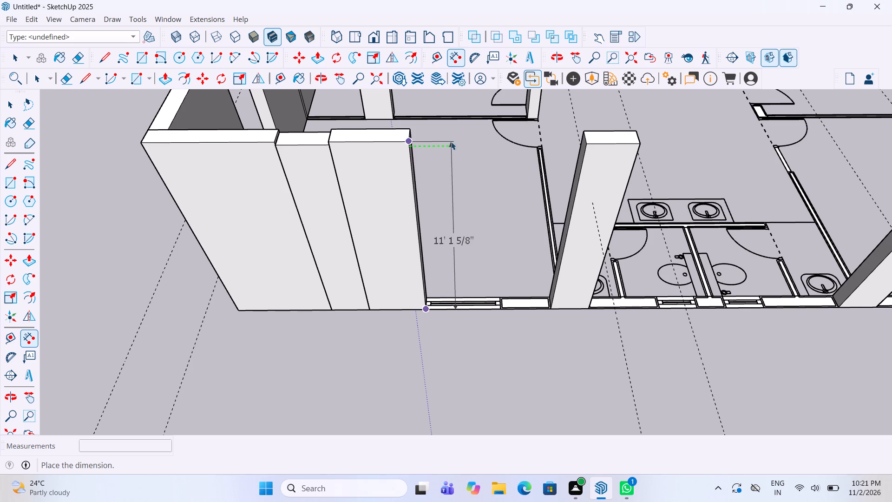
{"action": "key", "text": "space"}
Measure the height of the column standing between the two raised side wall pieces along both of its edges.
{"action": "scroll", "coordinate": [339, 143], "scroll_direction": "up", "scroll_amount": 2}
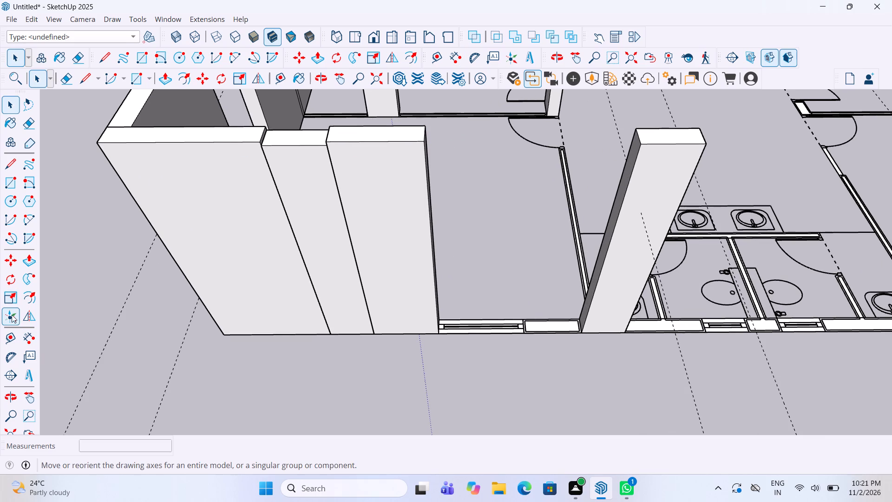
{"action": "left_click", "coordinate": [12, 332]}
{"action": "left_click", "coordinate": [332, 333]}
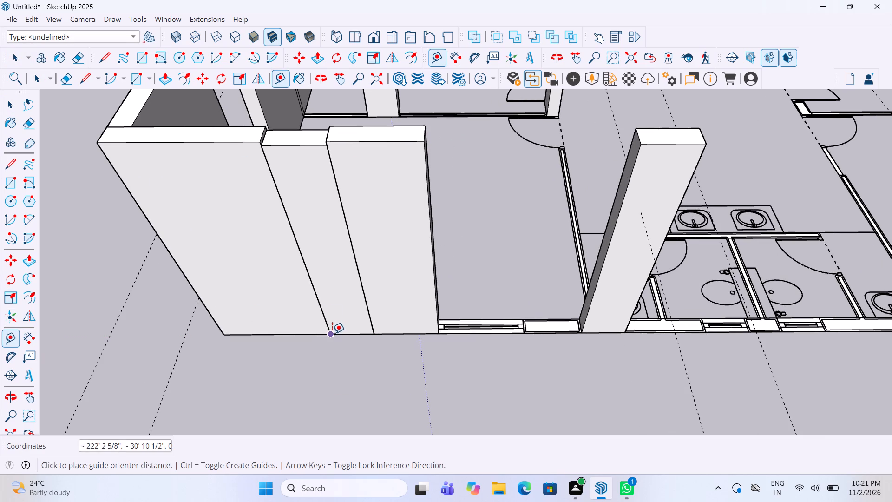
{"action": "left_click", "coordinate": [265, 146]}
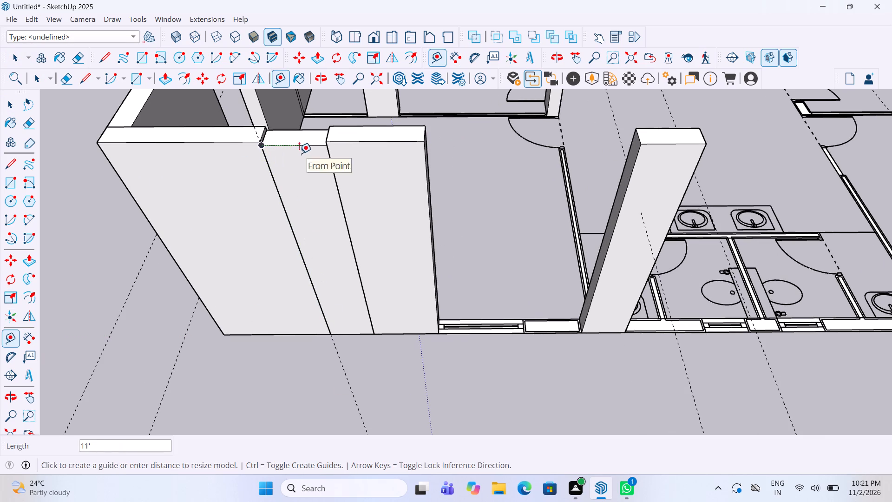
{"action": "left_click", "coordinate": [263, 149]}
{"action": "left_click", "coordinate": [329, 331]}
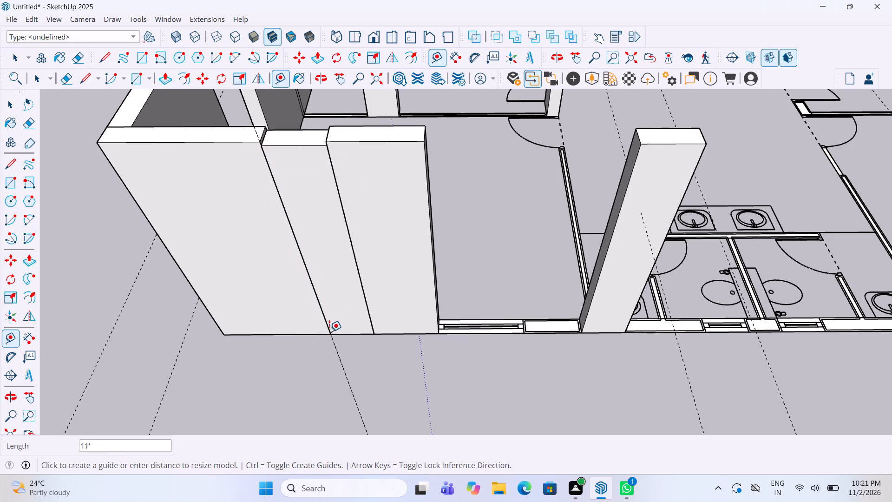
{"action": "key", "text": "space"}
{"action": "middle_click_drag", "start_coordinate": [371, 216], "coordinate": [514, 189]}
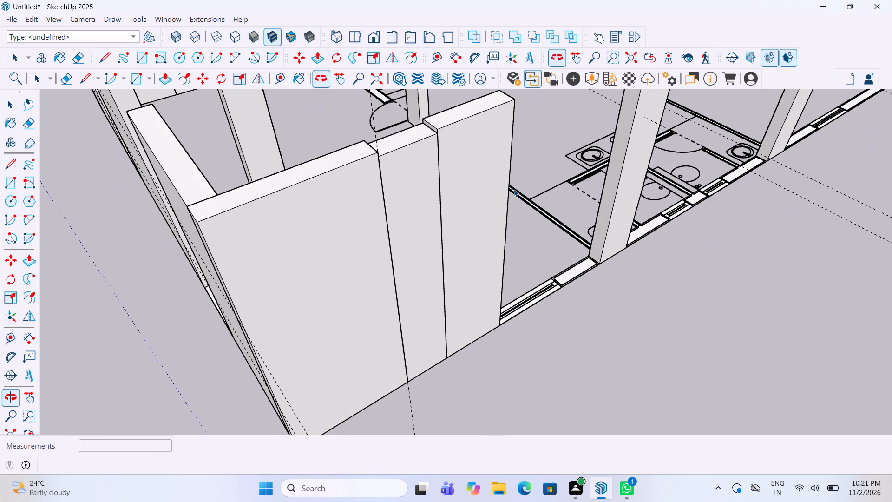
{"action": "left_click", "coordinate": [11, 334]}
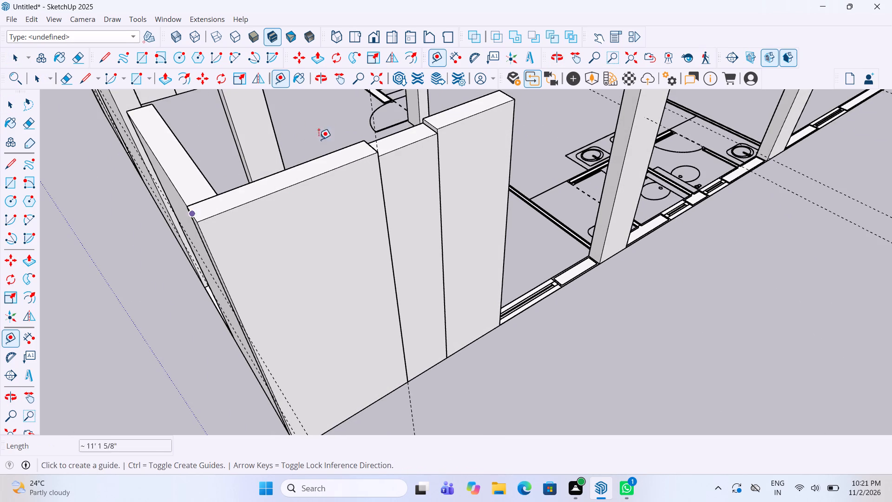
{"action": "left_click", "coordinate": [432, 132]}
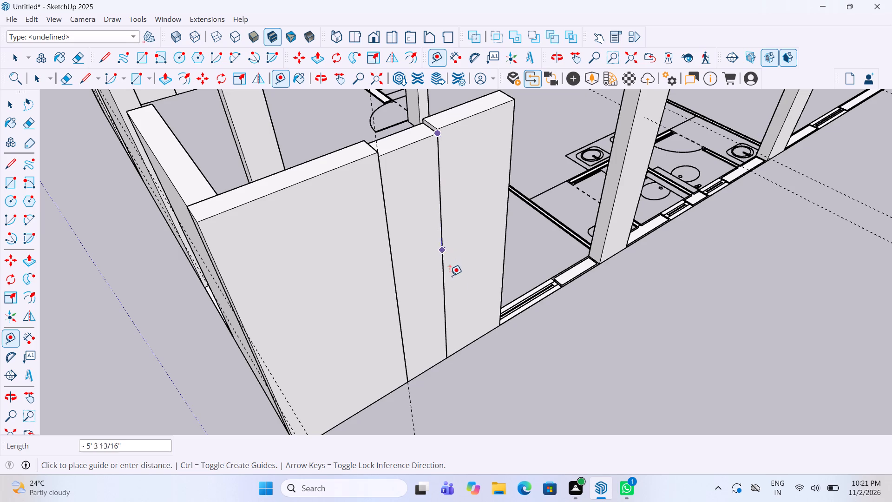
{"action": "left_click", "coordinate": [449, 354]}
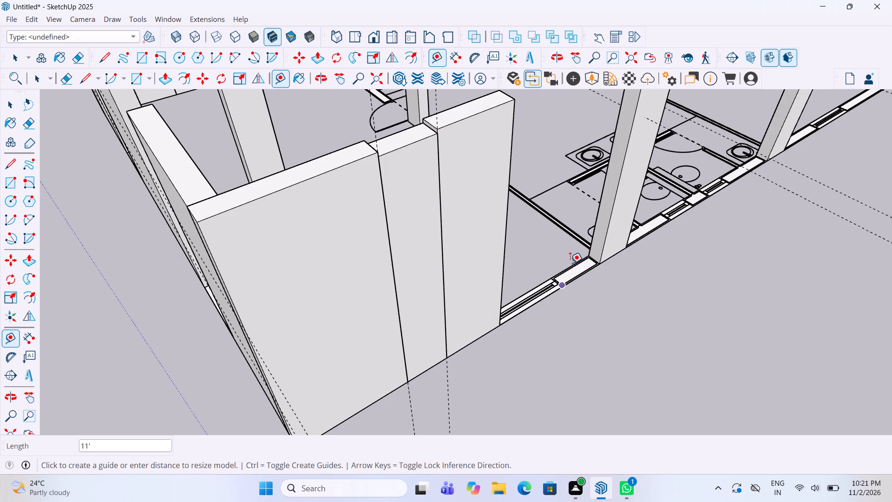
{"action": "left_click", "coordinate": [435, 138]}
{"action": "left_click", "coordinate": [28, 344]}
{"action": "left_click", "coordinate": [443, 355]}
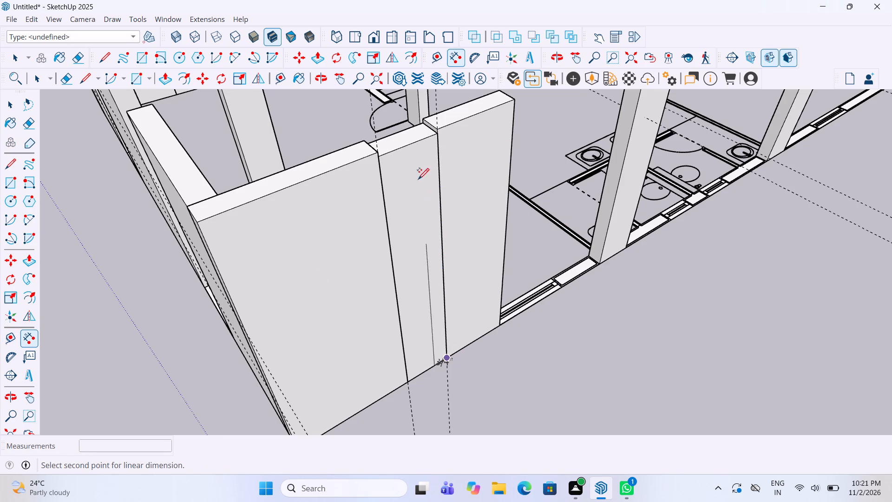
{"action": "left_click", "coordinate": [433, 138]}
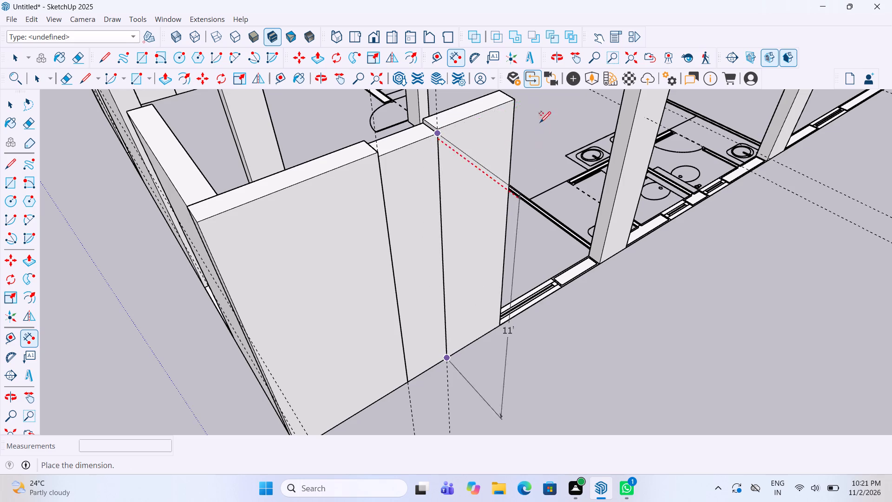
{"action": "key", "text": "space"}
Delete the dashed guide lines crossing the floor plan and running out beyond the side wall.
{"action": "middle_click_drag", "start_coordinate": [436, 177], "coordinate": [428, 184]}
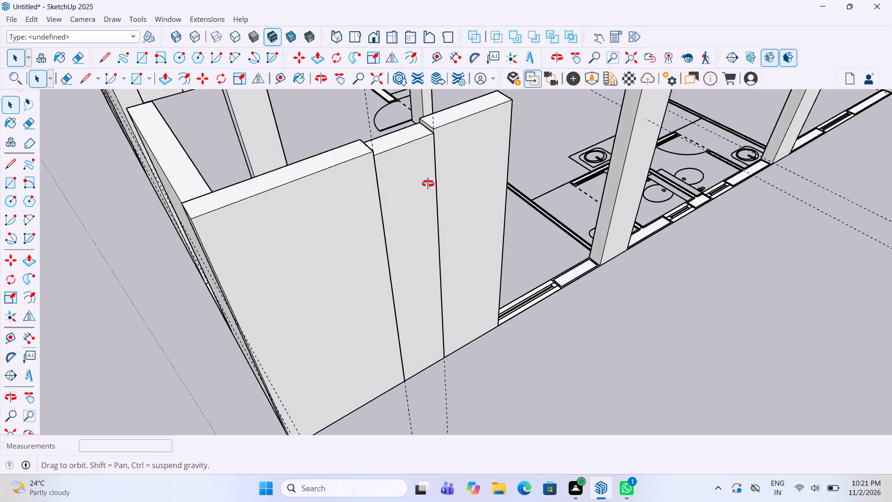
{"action": "middle_click_drag", "start_coordinate": [428, 184], "coordinate": [385, 212]}
{"action": "scroll", "coordinate": [375, 256], "scroll_direction": "down", "scroll_amount": 6}
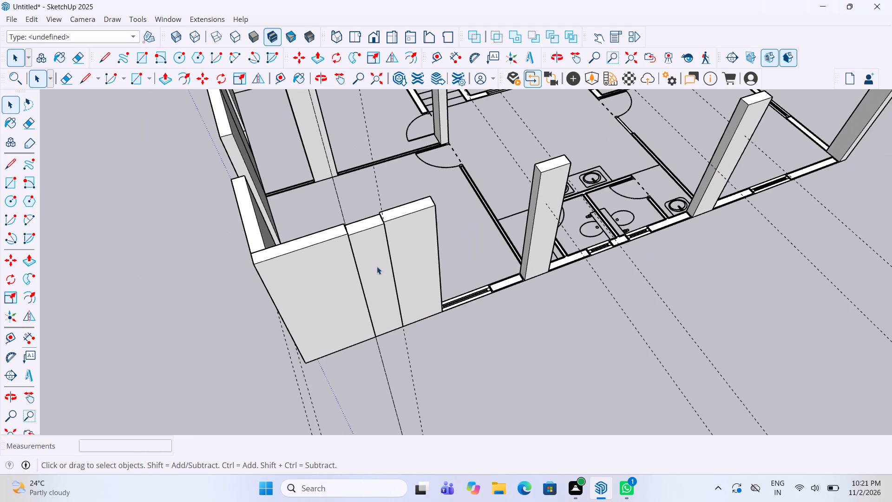
{"action": "left_click_drag", "start_coordinate": [431, 376], "coordinate": [380, 385]}
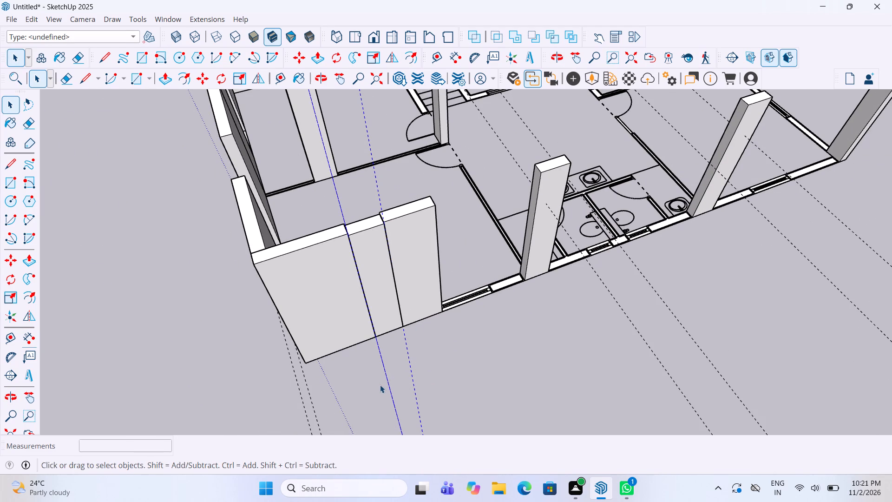
{"action": "key", "text": "Delete"}
{"action": "left_click_drag", "start_coordinate": [310, 400], "coordinate": [290, 390]}
{"action": "key", "text": "Delete"}
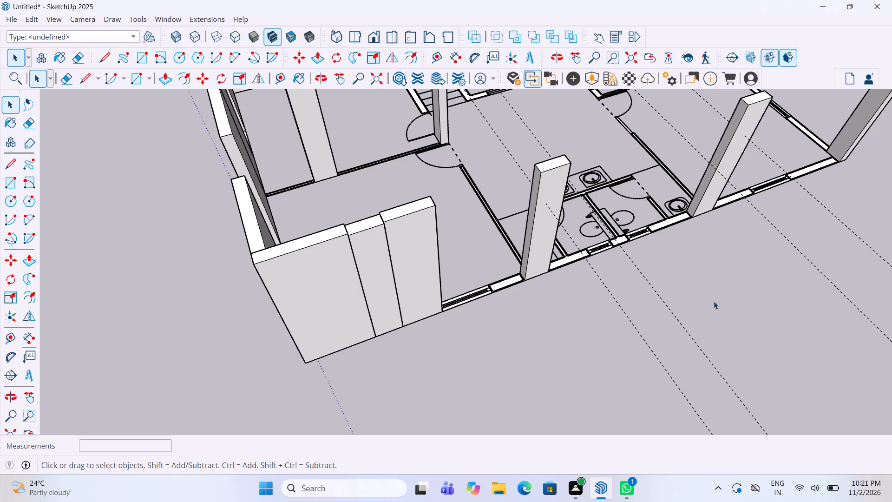
{"action": "left_click_drag", "start_coordinate": [712, 322], "coordinate": [617, 367]}
{"action": "key", "text": "Delete"}
{"action": "left_click_drag", "start_coordinate": [848, 215], "coordinate": [793, 268]}
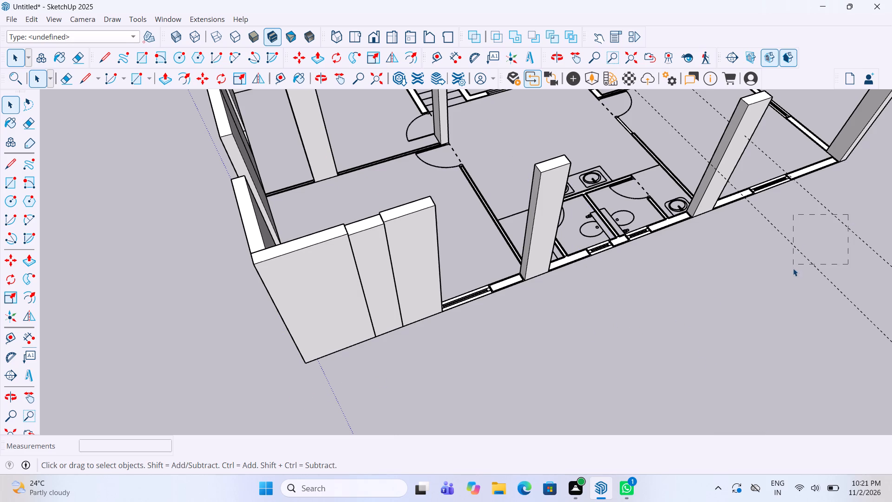
{"action": "left_click_drag", "start_coordinate": [793, 268], "coordinate": [789, 277]}
{"action": "key", "text": "Delete"}
Push/Pull the top of the side wall piece between the column and the window level with the column's top.
{"action": "scroll", "coordinate": [522, 240], "scroll_direction": "down", "scroll_amount": 3}
{"action": "middle_click_drag", "start_coordinate": [489, 226], "coordinate": [479, 206]}
{"action": "scroll", "coordinate": [445, 211], "scroll_direction": "up", "scroll_amount": 8}
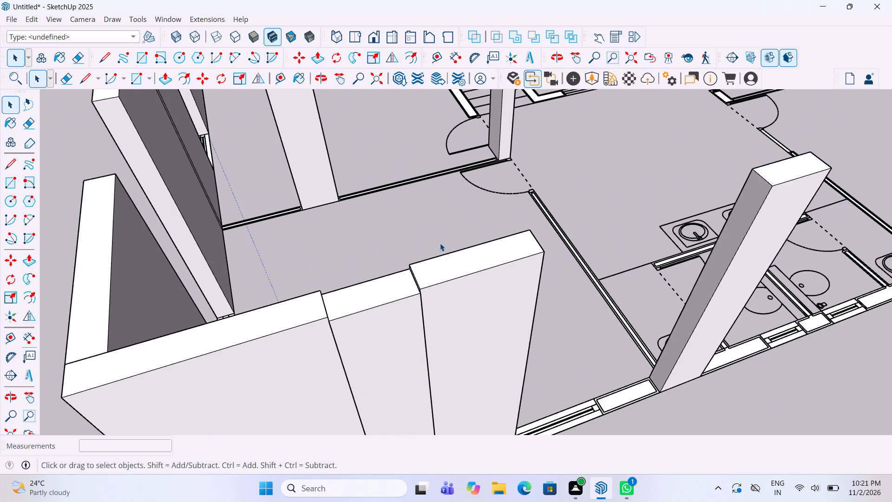
{"action": "double_click", "coordinate": [448, 282]}
{"action": "key", "text": "p"}
{"action": "left_click", "coordinate": [447, 269]}
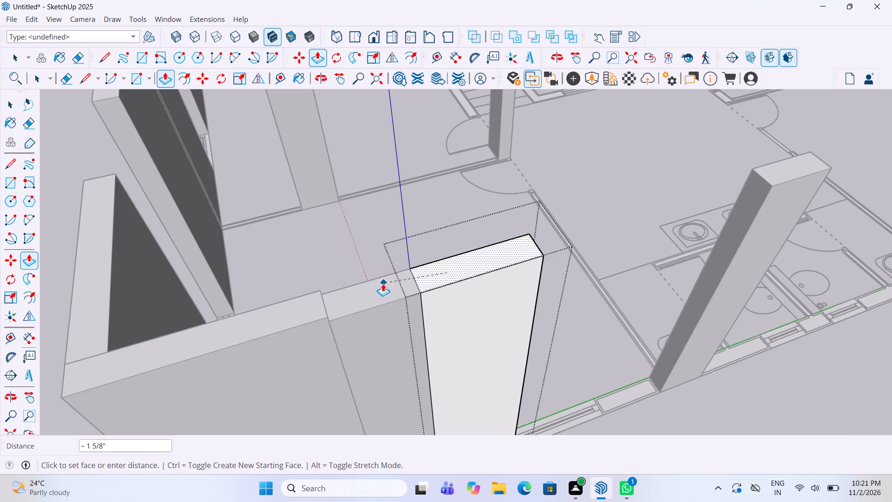
{"action": "left_click", "coordinate": [382, 284]}
{"action": "key", "text": "space"}
{"action": "left_click", "coordinate": [416, 221]}
Push/Pull the top of the side wall piece between the corner and the column level with the column's top.
{"action": "scroll", "coordinate": [408, 238], "scroll_direction": "down", "scroll_amount": 3}
{"action": "double_click", "coordinate": [331, 299]}
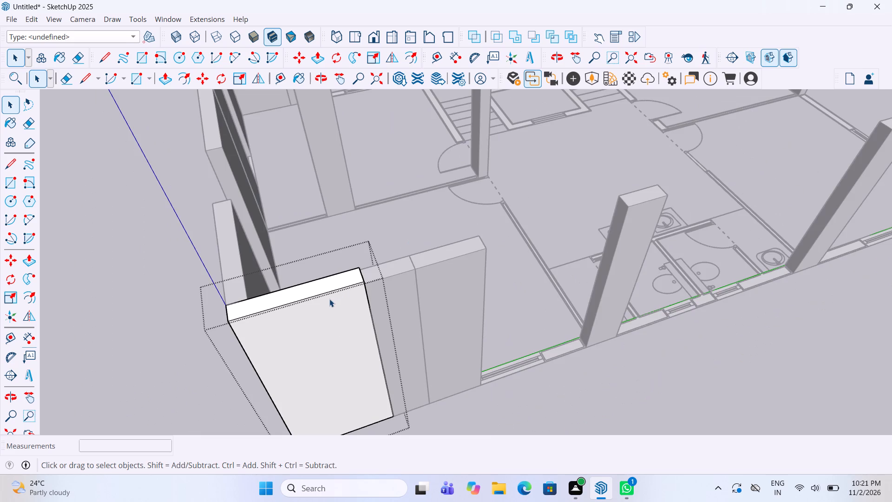
{"action": "key", "text": "p"}
{"action": "left_click", "coordinate": [342, 277]}
{"action": "left_click", "coordinate": [380, 271]}
{"action": "key", "text": "space"}
{"action": "left_click", "coordinate": [375, 231]}
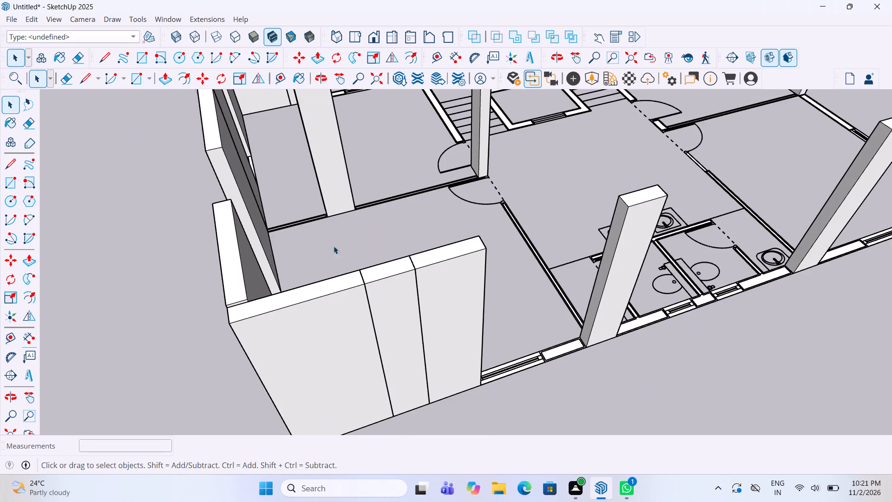
Push/Pull the top of the front wall piece beside that corner level with the adjoining side wall's top.
{"action": "double_click", "coordinate": [226, 271]}
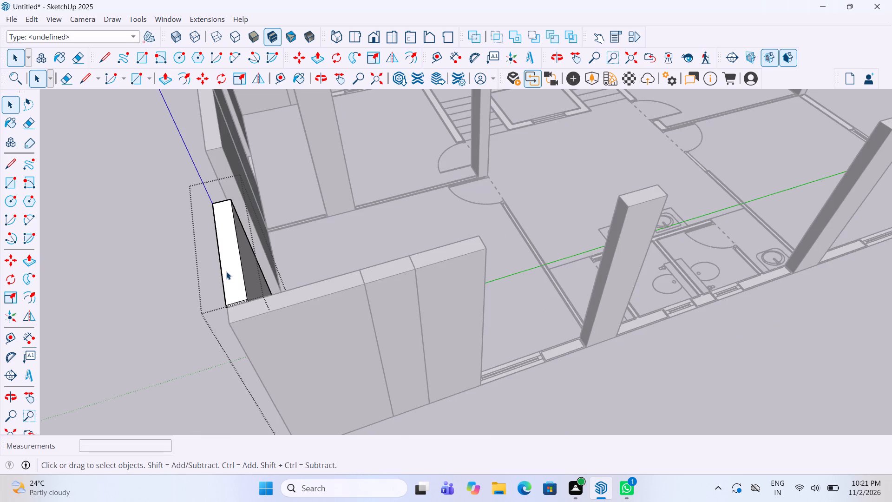
{"action": "key", "text": "p"}
{"action": "left_click", "coordinate": [229, 251]}
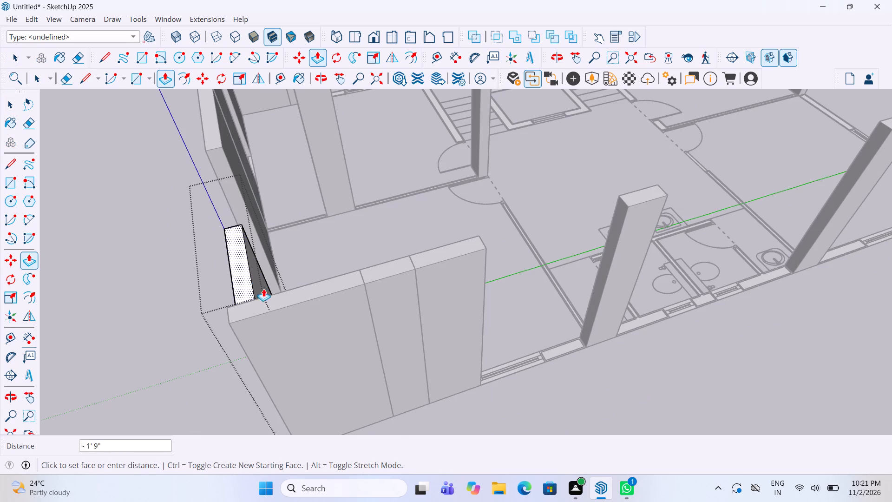
{"action": "left_click", "coordinate": [258, 299]}
{"action": "key", "text": "space"}
{"action": "left_click", "coordinate": [313, 257]}
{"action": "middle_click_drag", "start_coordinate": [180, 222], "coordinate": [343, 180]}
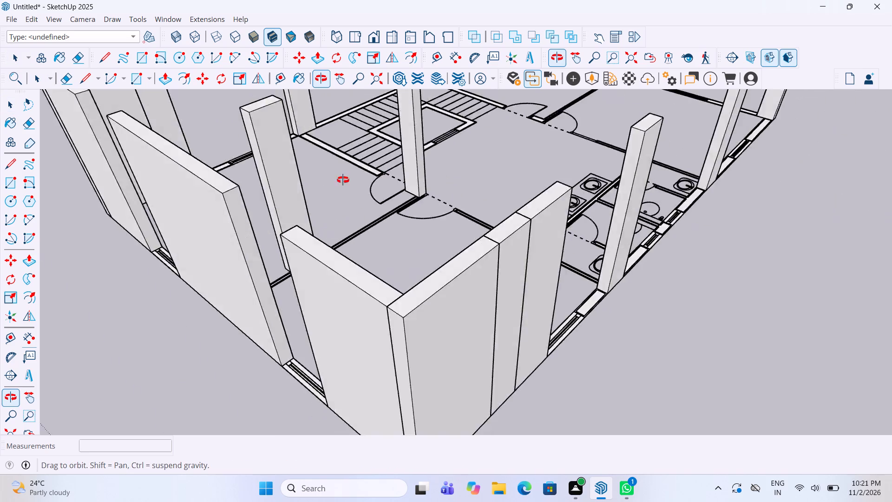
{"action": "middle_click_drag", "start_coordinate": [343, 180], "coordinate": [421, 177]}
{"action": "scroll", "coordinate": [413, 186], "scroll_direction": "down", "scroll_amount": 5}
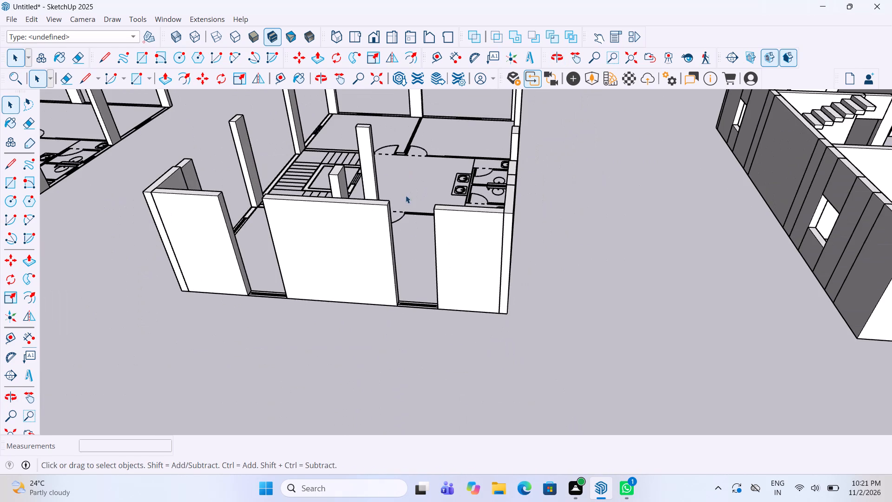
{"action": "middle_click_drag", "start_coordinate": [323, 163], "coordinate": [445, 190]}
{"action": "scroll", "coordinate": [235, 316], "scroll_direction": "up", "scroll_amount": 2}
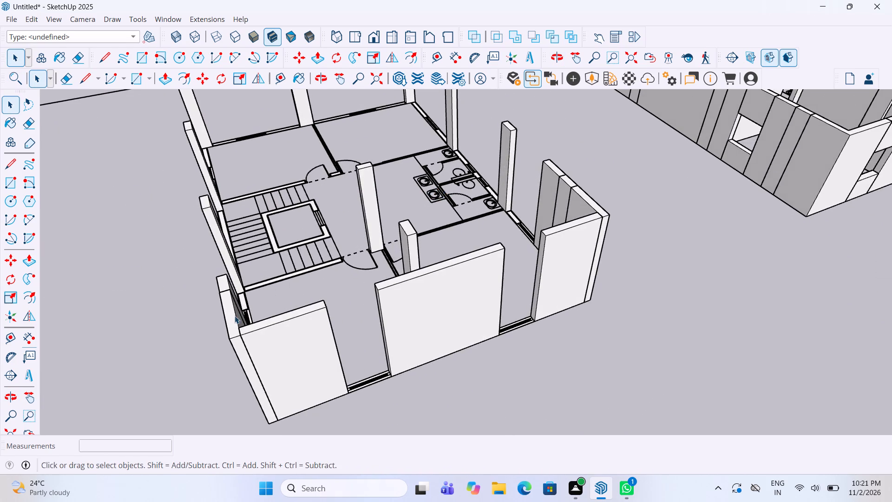
Push/Pull the top of the stair-side wall piece at the front corner level with the adjoining column's top.
{"action": "scroll", "coordinate": [235, 316], "scroll_direction": "up", "scroll_amount": 5}
{"action": "double_click", "coordinate": [222, 300]}
{"action": "key", "text": "p"}
{"action": "left_click", "coordinate": [225, 283]}
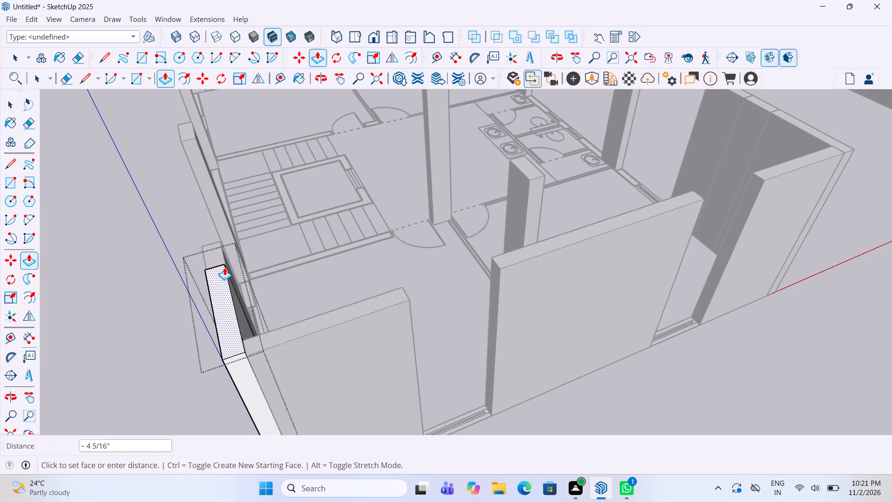
{"action": "left_click", "coordinate": [222, 247]}
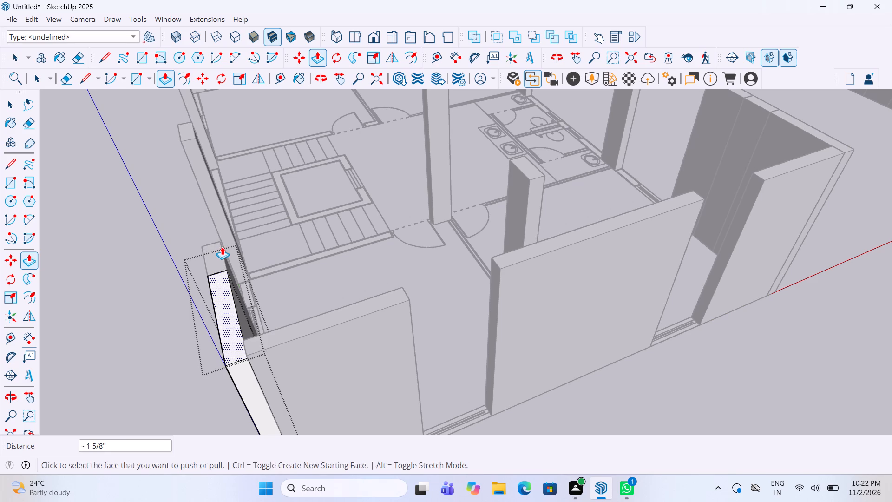
{"action": "key", "text": "space"}
{"action": "left_click", "coordinate": [175, 339]}
Push/Pull the top of the front wall piece at the stair-side corner level with the adjoining side wall's top.
{"action": "left_click", "coordinate": [300, 349]}
{"action": "left_click", "coordinate": [300, 349]}
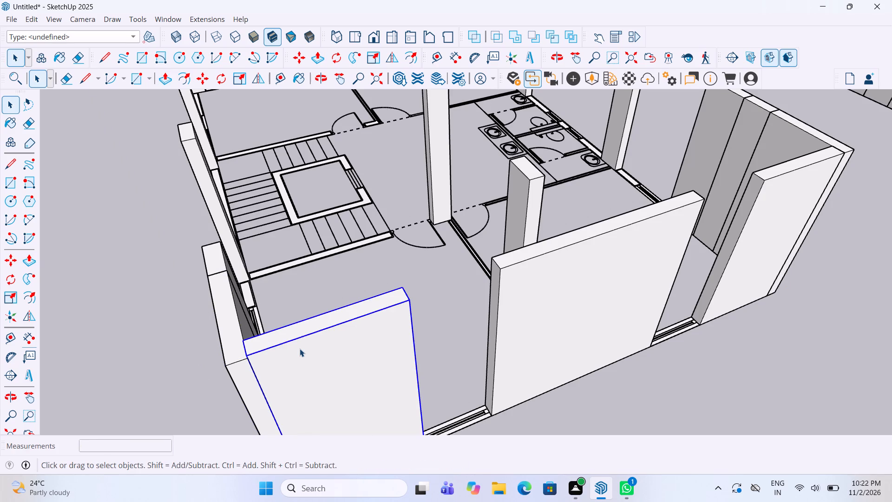
{"action": "key", "text": "p"}
{"action": "key", "text": "space"}
{"action": "double_click", "coordinate": [305, 339]}
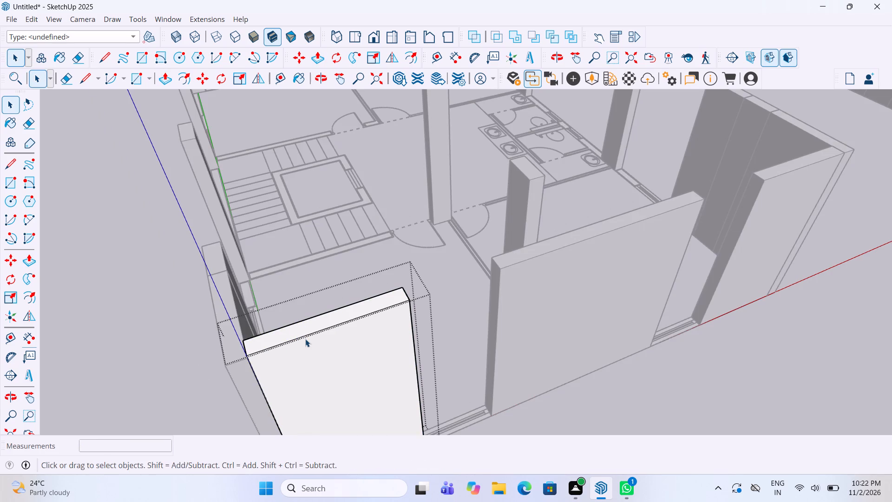
{"action": "key", "text": "p"}
{"action": "left_click", "coordinate": [302, 326]}
{"action": "left_click", "coordinate": [230, 352]}
{"action": "key", "text": "space"}
{"action": "left_click", "coordinate": [181, 352]}
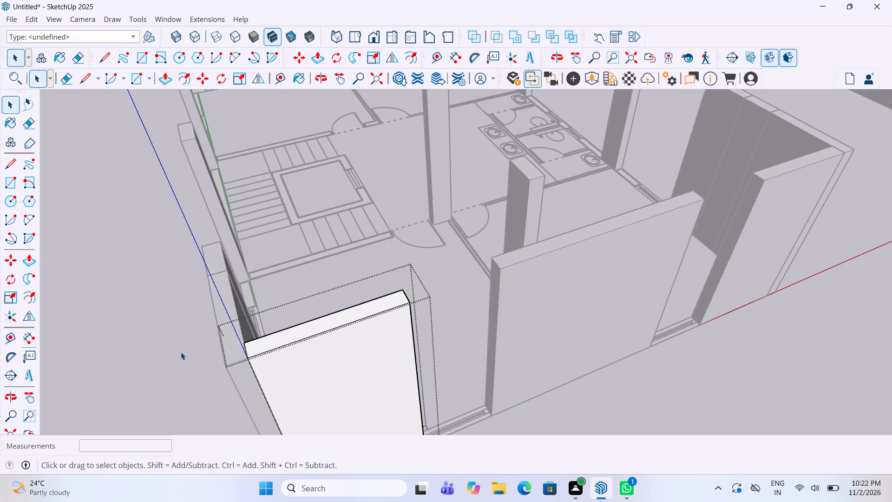
Push/Pull the top of the middle front wall piece level with the stair-side front wall piece's top.
{"action": "middle_click_drag", "start_coordinate": [465, 334], "coordinate": [286, 312]}
{"action": "middle_click_drag", "start_coordinate": [380, 312], "coordinate": [480, 340]}
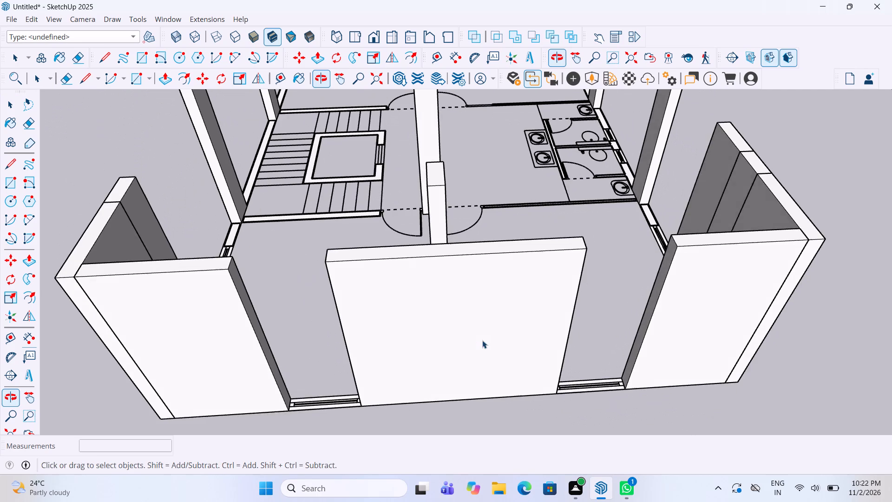
{"action": "double_click", "coordinate": [409, 316]}
{"action": "key", "text": "p"}
{"action": "left_click", "coordinate": [410, 248]}
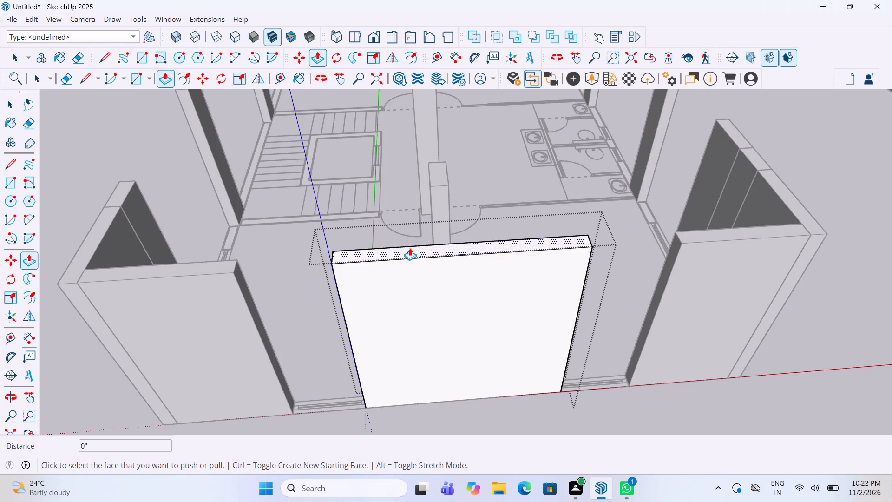
{"action": "left_click", "coordinate": [218, 263]}
{"action": "key", "text": "space"}
{"action": "left_click", "coordinate": [297, 257]}
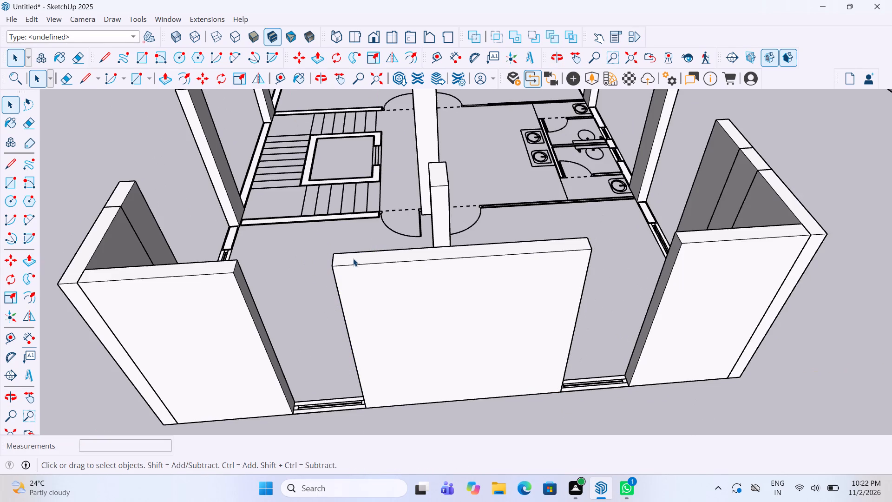
Push/Pull the top of the front wall piece at the toilet-side corner level with the middle front wall piece's top.
{"action": "triple_click", "coordinate": [695, 281]}
{"action": "key", "text": "p"}
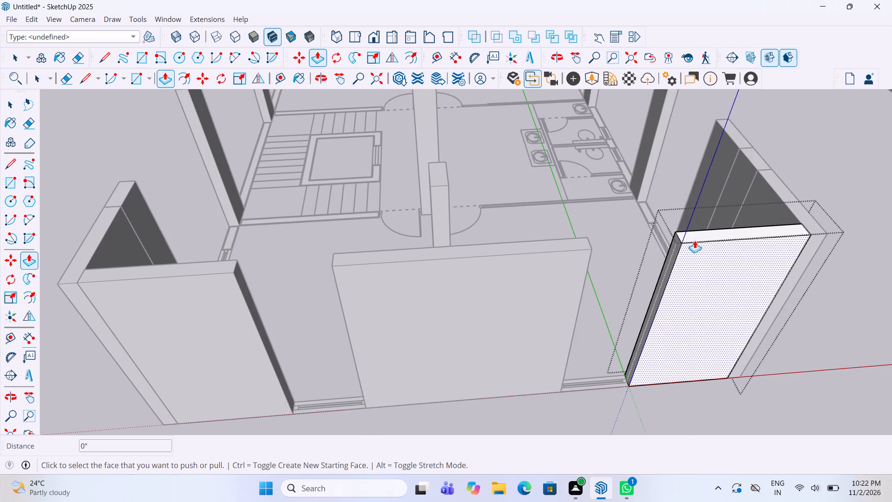
{"action": "double_click", "coordinate": [695, 237]}
{"action": "left_click", "coordinate": [548, 244]}
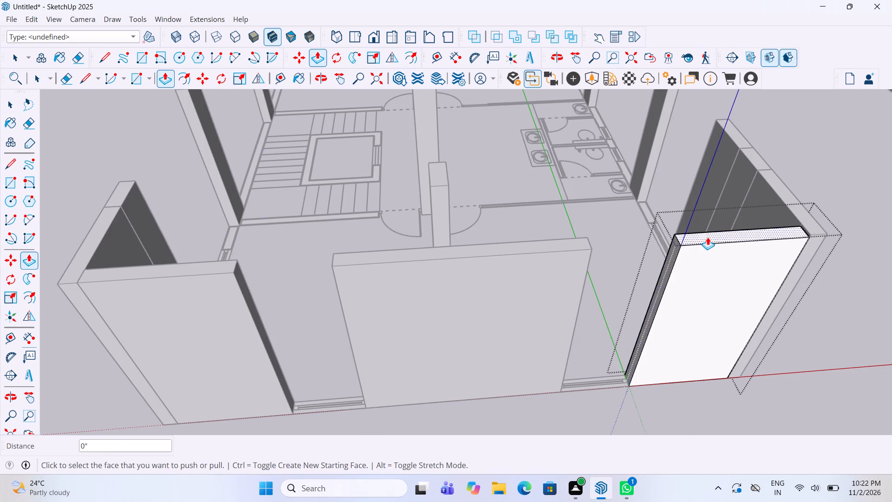
{"action": "left_click", "coordinate": [708, 237]}
{"action": "left_click", "coordinate": [575, 244]}
{"action": "key", "text": "space"}
{"action": "left_click", "coordinate": [621, 337]}
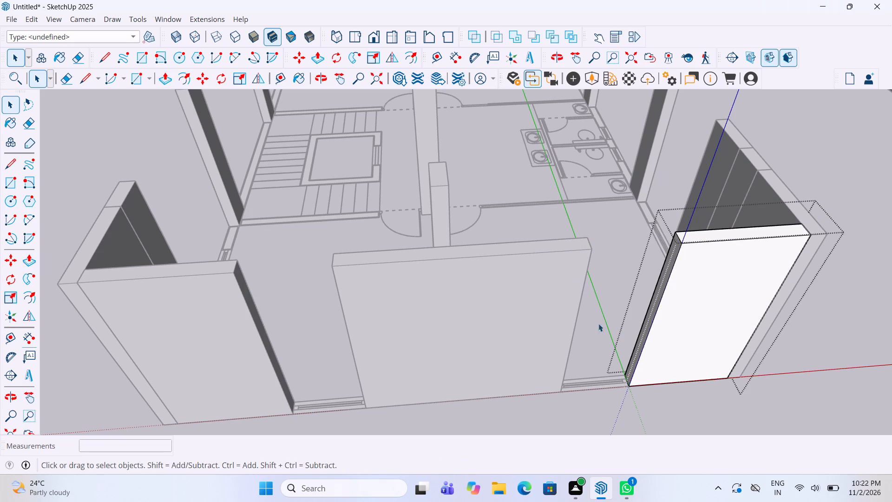
{"action": "scroll", "coordinate": [501, 269], "scroll_direction": "down", "scroll_amount": 4}
{"action": "left_click", "coordinate": [765, 238]}
Push/Pull the stair-side wall strip between the column near the front corner and the window up 11', level with the corner wall's top.
{"action": "scroll", "coordinate": [765, 237], "scroll_direction": "up", "scroll_amount": 2}
{"action": "middle_click_drag", "start_coordinate": [763, 236], "coordinate": [643, 189]}
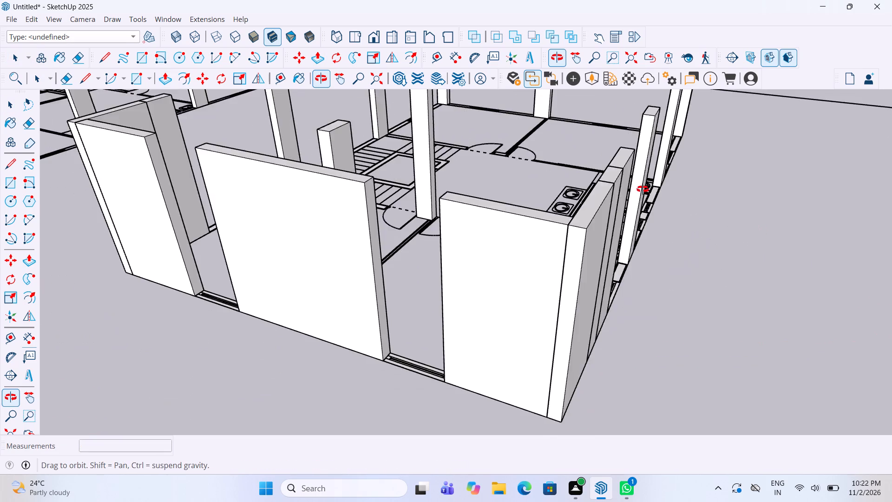
{"action": "middle_click_drag", "start_coordinate": [643, 189], "coordinate": [630, 226]}
{"action": "scroll", "coordinate": [627, 225], "scroll_direction": "down", "scroll_amount": 6}
{"action": "middle_click_drag", "start_coordinate": [404, 225], "coordinate": [423, 227]}
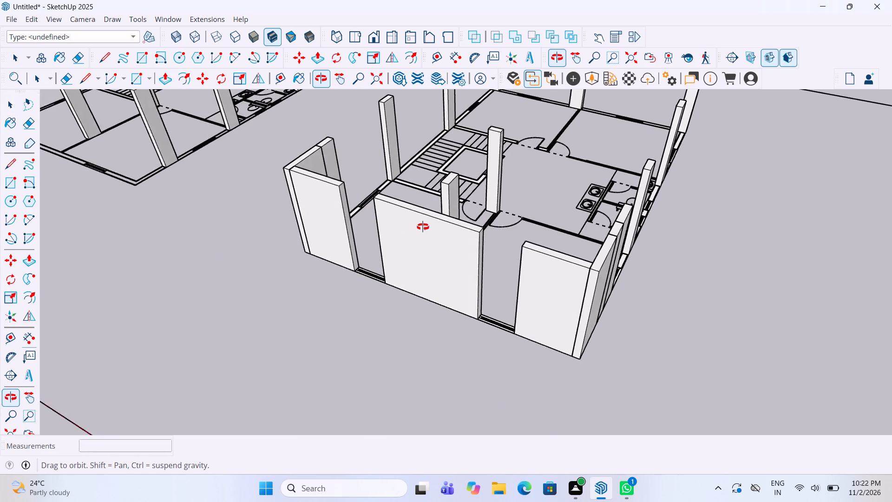
{"action": "middle_click_drag", "start_coordinate": [423, 227], "coordinate": [833, 228]}
{"action": "scroll", "coordinate": [557, 269], "scroll_direction": "up", "scroll_amount": 6}
{"action": "middle_click_drag", "start_coordinate": [484, 290], "coordinate": [484, 291]}
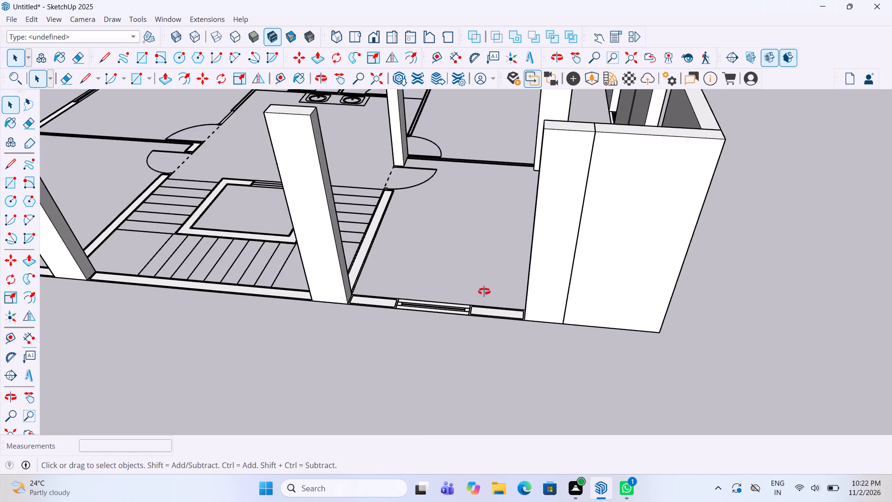
{"action": "middle_click_drag", "start_coordinate": [484, 291], "coordinate": [499, 312]}
{"action": "scroll", "coordinate": [502, 317], "scroll_direction": "up", "scroll_amount": 4}
{"action": "double_click", "coordinate": [503, 333]}
{"action": "type", "text": "op"}
{"action": "left_click", "coordinate": [504, 328]}
{"action": "scroll", "coordinate": [508, 312], "scroll_direction": "down", "scroll_amount": 8}
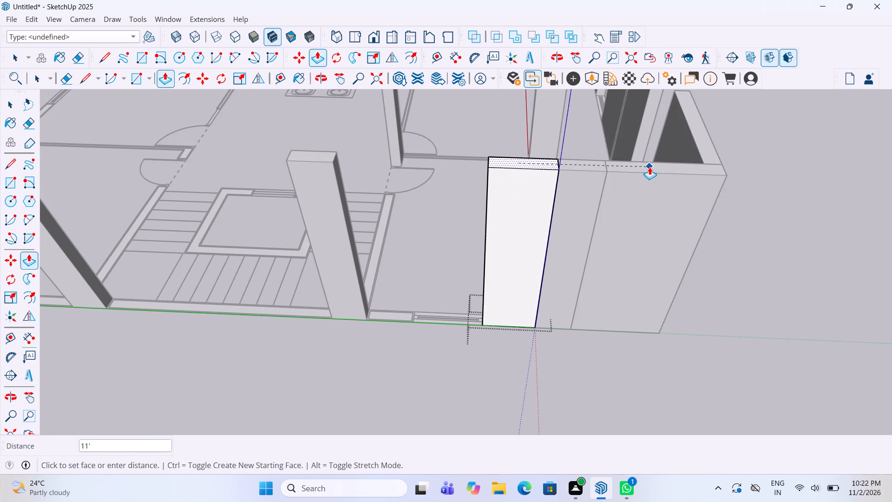
{"action": "left_click", "coordinate": [649, 167]}
{"action": "key", "text": "b"}
{"action": "key", "text": "space"}
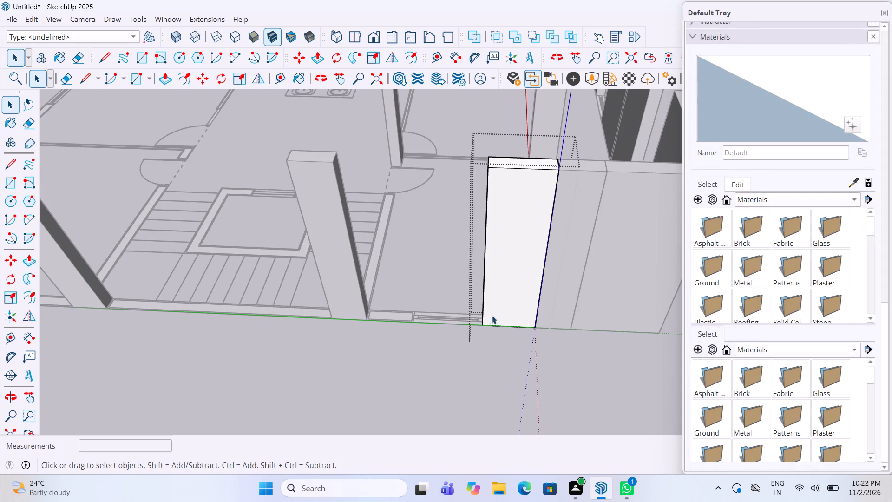
{"action": "left_click", "coordinate": [882, 17]}
{"action": "double_click", "coordinate": [885, 15]}
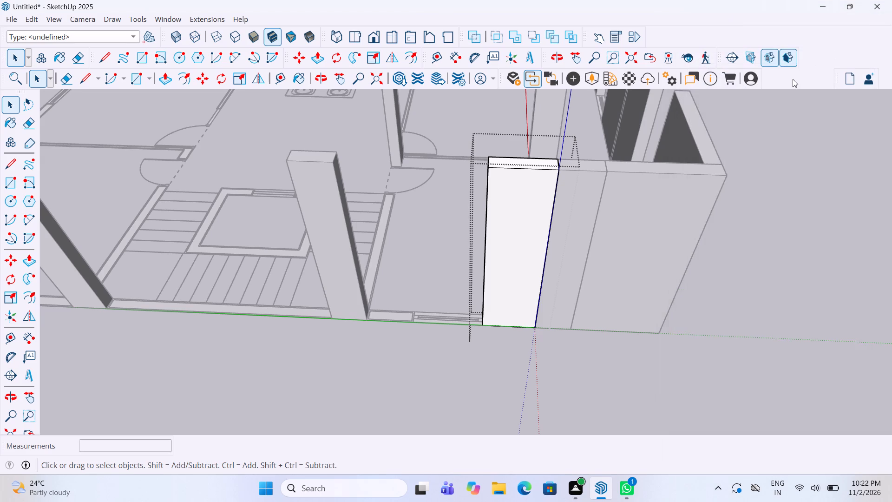
{"action": "scroll", "coordinate": [779, 101], "scroll_direction": "down", "scroll_amount": 3}
{"action": "scroll", "coordinate": [510, 269], "scroll_direction": "up", "scroll_amount": 1}
{"action": "key", "text": "space"}
{"action": "left_click", "coordinate": [440, 370]}
Push/Pull the stair-side wall strip between the window and the column beside the stairs up 11'.
{"action": "scroll", "coordinate": [450, 286], "scroll_direction": "up", "scroll_amount": 4}
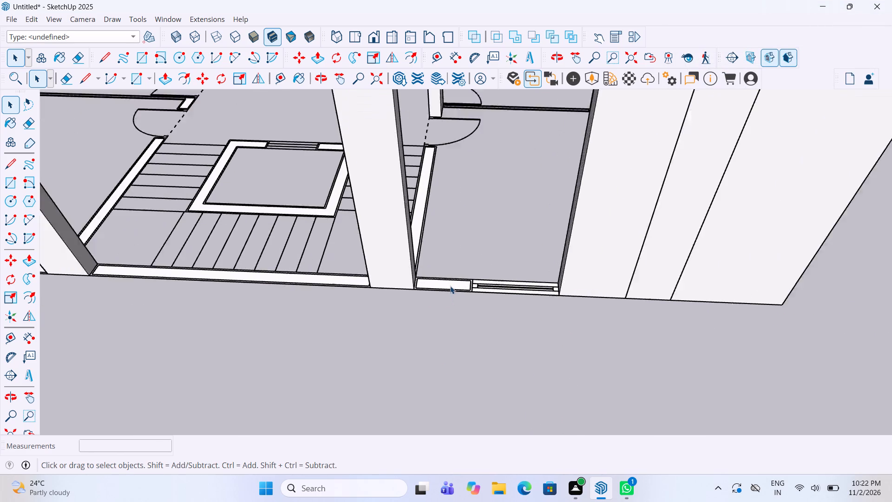
{"action": "scroll", "coordinate": [450, 286], "scroll_direction": "up", "scroll_amount": 1}
{"action": "left_click", "coordinate": [450, 286]}
{"action": "double_click", "coordinate": [450, 286]}
{"action": "key", "text": "p"}
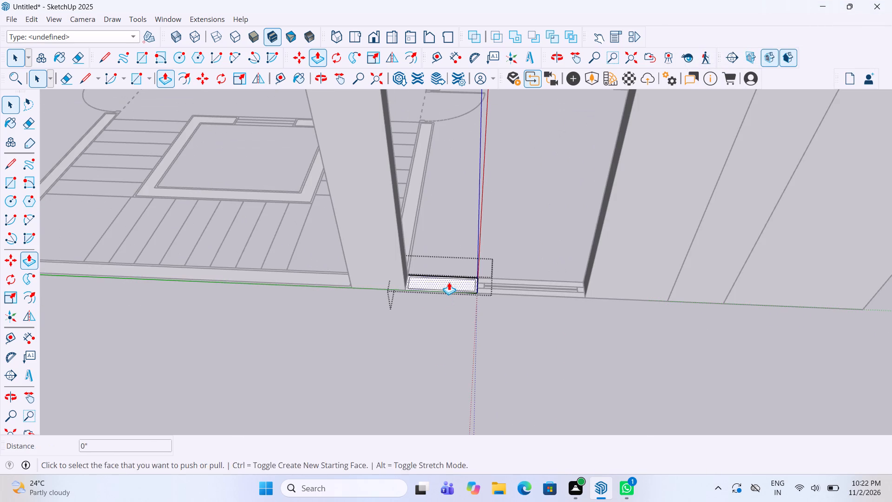
{"action": "left_click", "coordinate": [449, 282]}
{"action": "type", "text": "11'"}
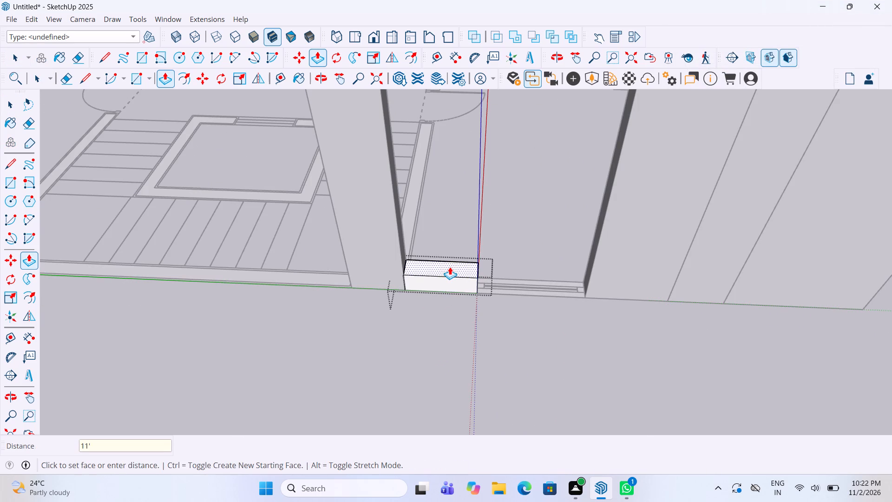
{"action": "key", "text": "Return"}
{"action": "key", "text": "space"}
{"action": "left_click", "coordinate": [447, 289]}
{"action": "scroll", "coordinate": [445, 326], "scroll_direction": "down", "scroll_amount": 4}
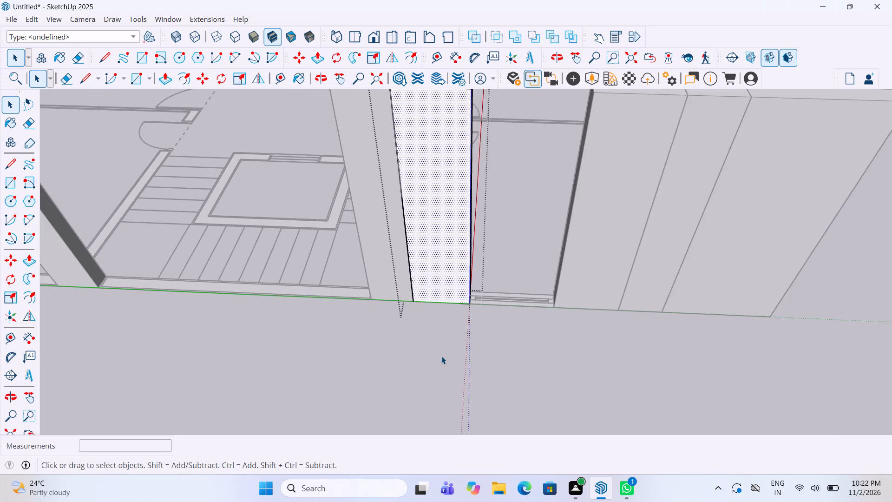
{"action": "left_click", "coordinate": [441, 356]}
{"action": "scroll", "coordinate": [445, 348], "scroll_direction": "down", "scroll_amount": 4}
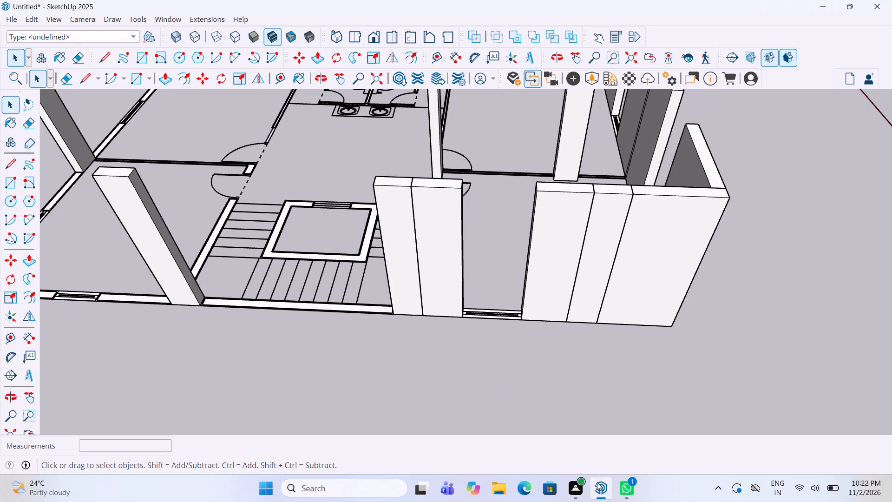
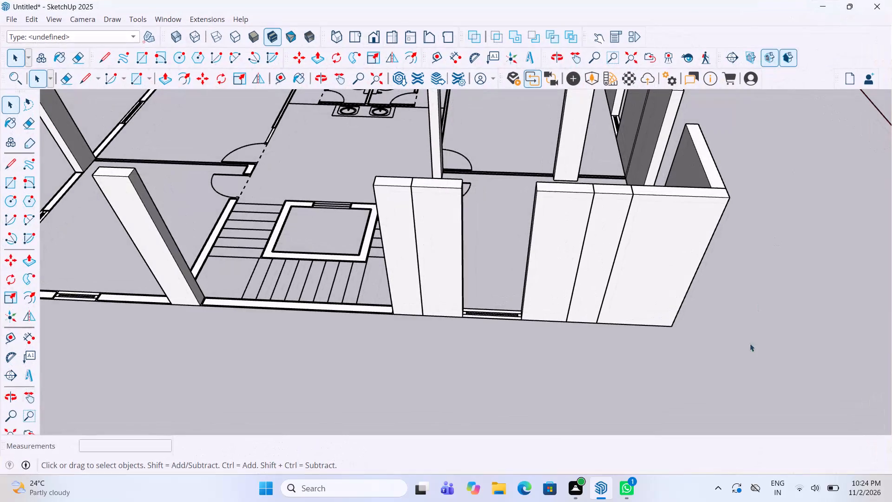
Push/Pull the outer wall segment alongside the staircase, between the two columns, up to 11'.
{"action": "scroll", "coordinate": [466, 170], "scroll_direction": "down", "scroll_amount": 6}
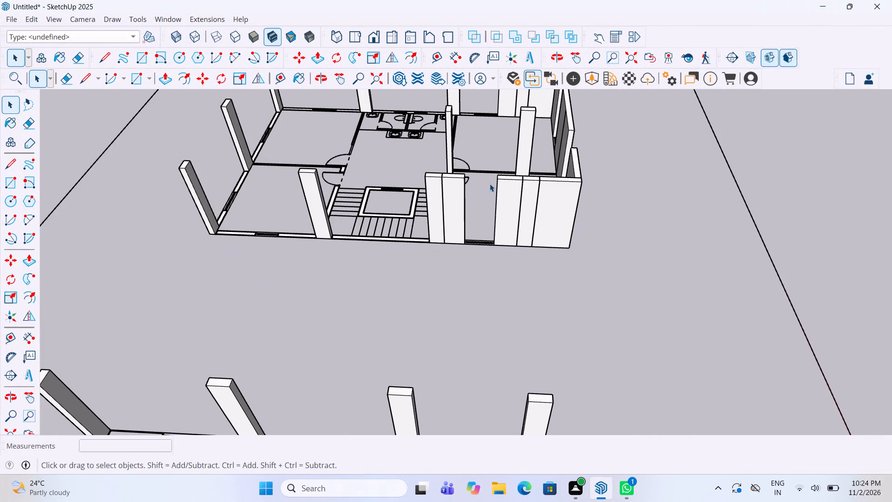
{"action": "middle_click_drag", "start_coordinate": [500, 189], "coordinate": [535, 258]}
{"action": "scroll", "coordinate": [532, 260], "scroll_direction": "down", "scroll_amount": 1}
{"action": "scroll", "coordinate": [428, 271], "scroll_direction": "up", "scroll_amount": 7}
{"action": "left_click", "coordinate": [415, 270]}
{"action": "scroll", "coordinate": [415, 270], "scroll_direction": "up", "scroll_amount": 1}
{"action": "left_click", "coordinate": [415, 270]}
{"action": "key", "text": "p"}
{"action": "left_click", "coordinate": [415, 269]}
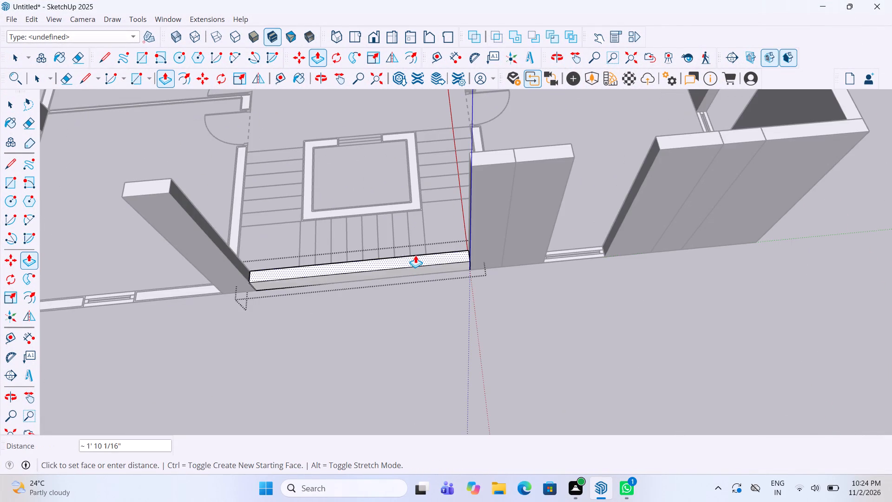
{"action": "type", "text": "11'"}
{"action": "key", "text": "Return"}
{"action": "key", "text": "space"}
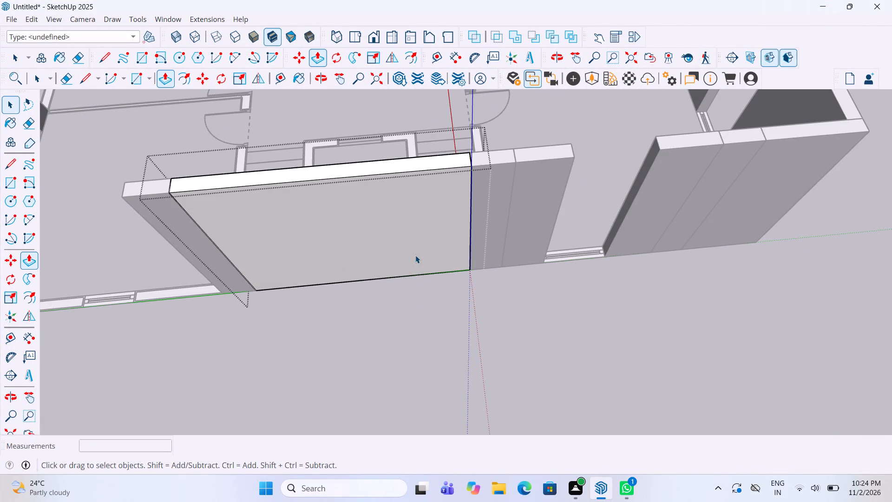
{"action": "left_click", "coordinate": [421, 365]}
Raise the outer wall segment between the column beside the stair wall and the neighbouring window by the same 11'.
{"action": "scroll", "coordinate": [553, 211], "scroll_direction": "down", "scroll_amount": 5}
{"action": "middle_click_drag", "start_coordinate": [540, 197], "coordinate": [546, 138]}
{"action": "scroll", "coordinate": [540, 197], "scroll_direction": "up", "scroll_amount": 2}
{"action": "scroll", "coordinate": [360, 171], "scroll_direction": "up", "scroll_amount": 3}
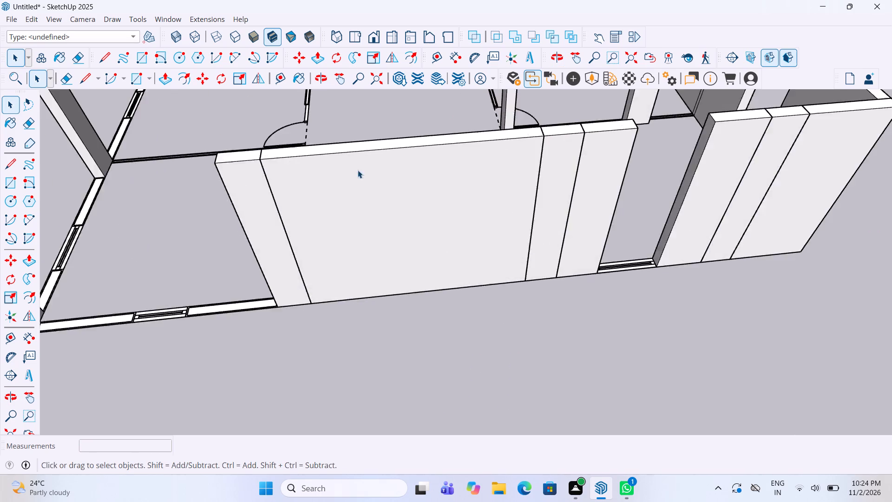
{"action": "scroll", "coordinate": [358, 170], "scroll_direction": "up", "scroll_amount": 2}
{"action": "scroll", "coordinate": [345, 156], "scroll_direction": "down", "scroll_amount": 4}
{"action": "scroll", "coordinate": [257, 281], "scroll_direction": "up", "scroll_amount": 4}
{"action": "left_click", "coordinate": [240, 290]}
{"action": "left_click", "coordinate": [240, 290]}
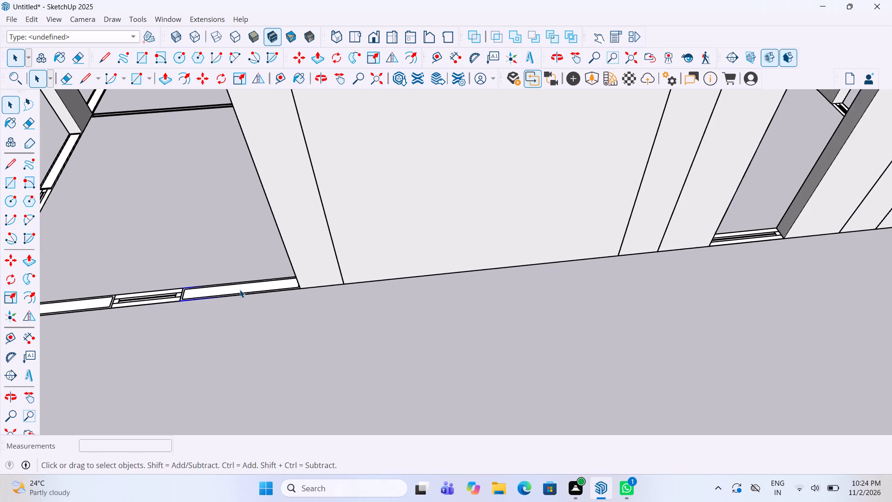
{"action": "key", "text": "p"}
{"action": "double_click", "coordinate": [241, 284]}
{"action": "key", "text": "space"}
{"action": "left_click", "coordinate": [308, 302]}
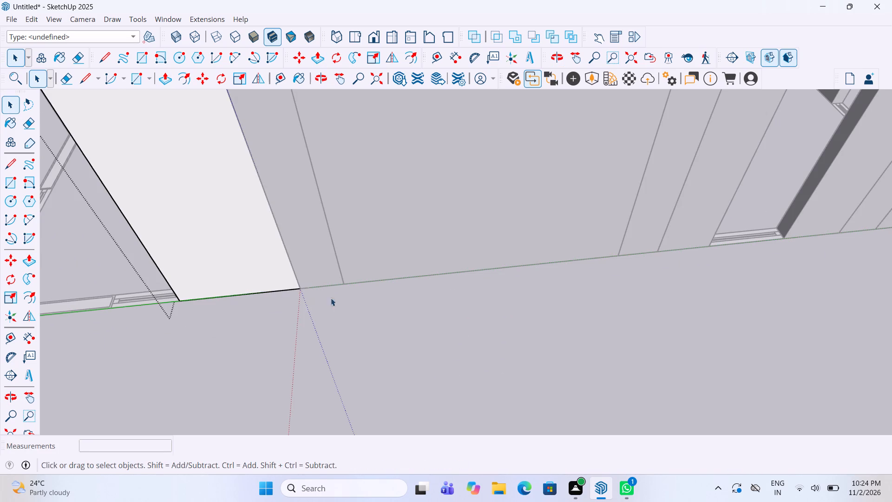
{"action": "scroll", "coordinate": [436, 250], "scroll_direction": "down", "scroll_amount": 6}
{"action": "left_click", "coordinate": [437, 324]}
Raise the wall segment between that window and the corner column by the same 11'.
{"action": "scroll", "coordinate": [232, 291], "scroll_direction": "up", "scroll_amount": 3}
{"action": "left_click", "coordinate": [222, 277]}
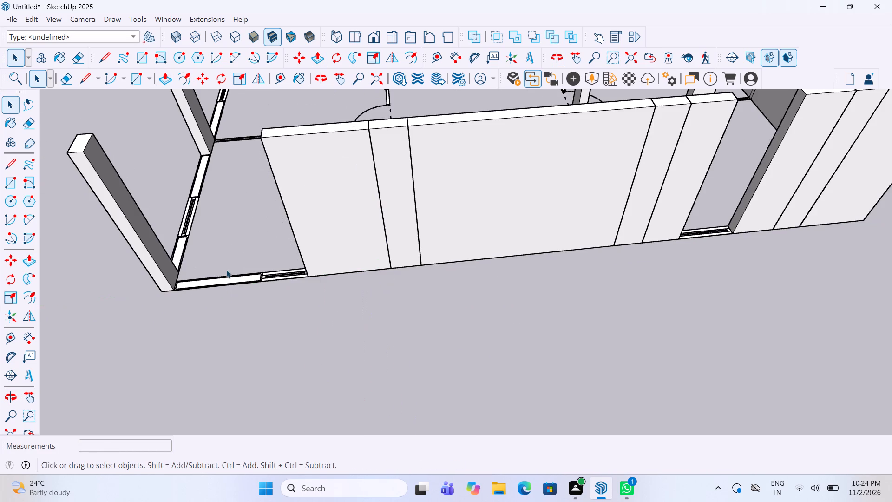
{"action": "double_click", "coordinate": [228, 279]}
{"action": "key", "text": "p"}
{"action": "double_click", "coordinate": [227, 279]}
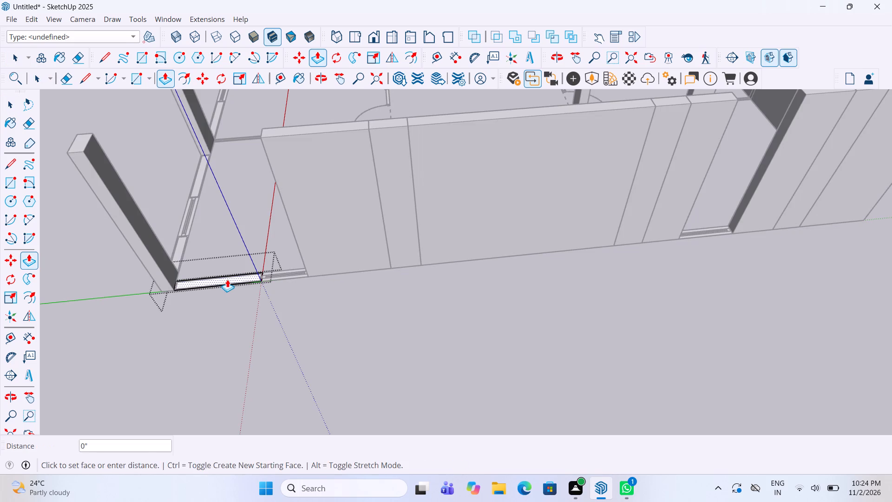
{"action": "key", "text": "space"}
{"action": "left_click", "coordinate": [282, 324]}
On the adjoining side of the building, raise the wall segment between the corner column and the first window by 11'.
{"action": "scroll", "coordinate": [304, 317], "scroll_direction": "down", "scroll_amount": 4}
{"action": "middle_click_drag", "start_coordinate": [171, 273], "coordinate": [498, 250]}
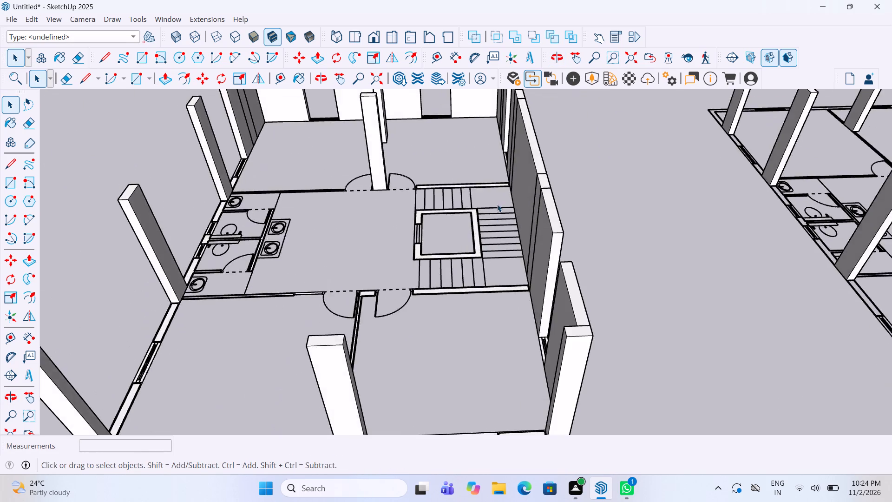
{"action": "scroll", "coordinate": [497, 204], "scroll_direction": "down", "scroll_amount": 4}
{"action": "scroll", "coordinate": [501, 316], "scroll_direction": "up", "scroll_amount": 11}
{"action": "double_click", "coordinate": [525, 359]}
{"action": "key", "text": "p"}
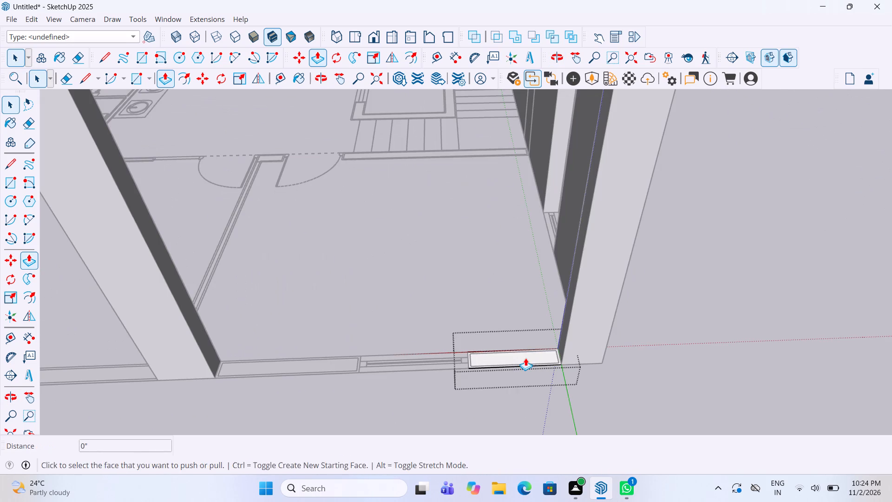
{"action": "double_click", "coordinate": [525, 357]}
{"action": "key", "text": "space"}
{"action": "left_click", "coordinate": [427, 323]}
Raise the wall segment between that first window and the middle column by the same 11'.
{"action": "left_click", "coordinate": [324, 366]}
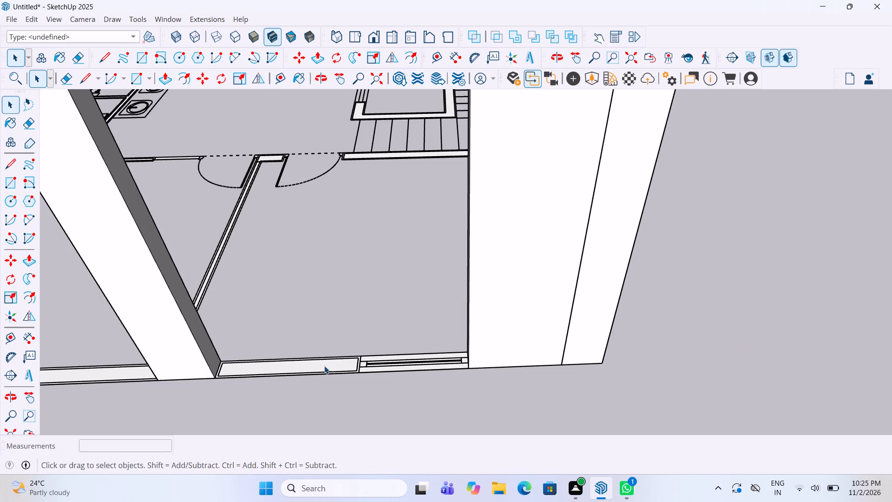
{"action": "left_click", "coordinate": [324, 366]}
{"action": "key", "text": "p"}
{"action": "double_click", "coordinate": [328, 363]}
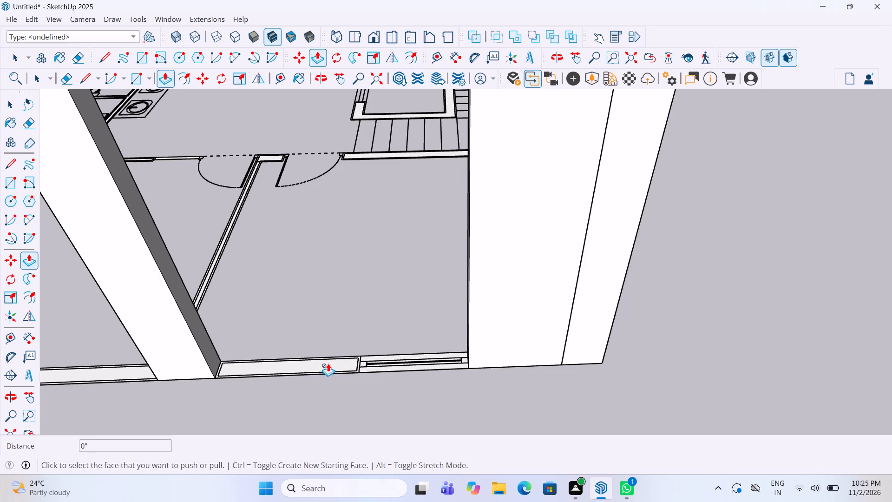
{"action": "key", "text": "space"}
{"action": "left_click", "coordinate": [328, 363]}
{"action": "double_click", "coordinate": [328, 363]}
{"action": "key", "text": "p"}
{"action": "double_click", "coordinate": [328, 361]}
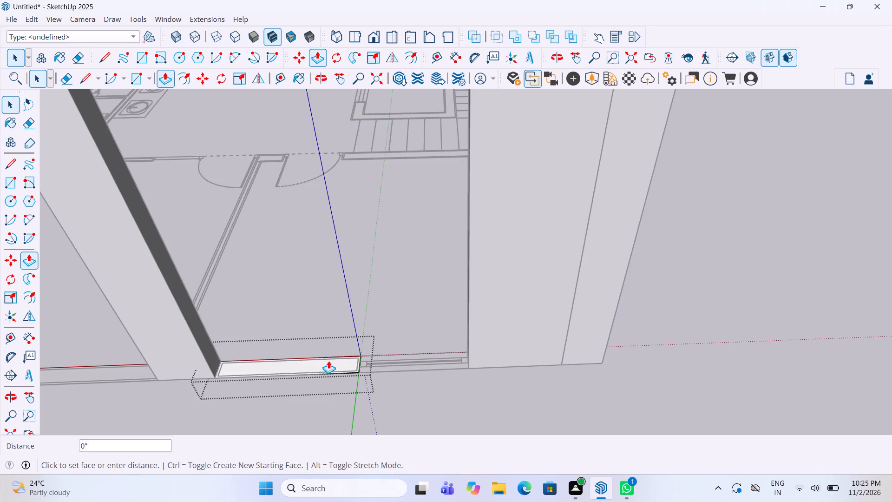
{"action": "key", "text": "space"}
{"action": "left_click", "coordinate": [405, 314]}
Raise the wall segment on the other side of the middle column, up to the second window, by 11'.
{"action": "scroll", "coordinate": [515, 284], "scroll_direction": "down", "scroll_amount": 4}
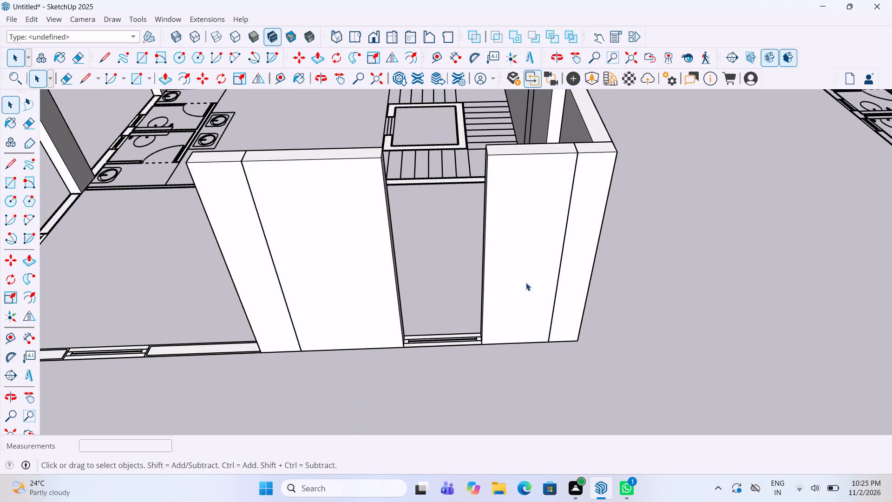
{"action": "scroll", "coordinate": [532, 281], "scroll_direction": "down", "scroll_amount": 6}
{"action": "scroll", "coordinate": [353, 305], "scroll_direction": "up", "scroll_amount": 8}
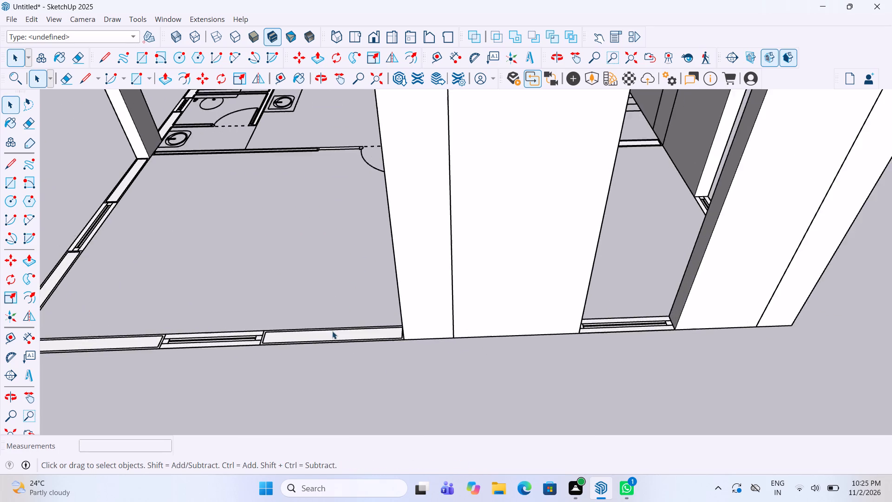
{"action": "double_click", "coordinate": [334, 336]}
{"action": "key", "text": "p"}
{"action": "triple_click", "coordinate": [334, 334]}
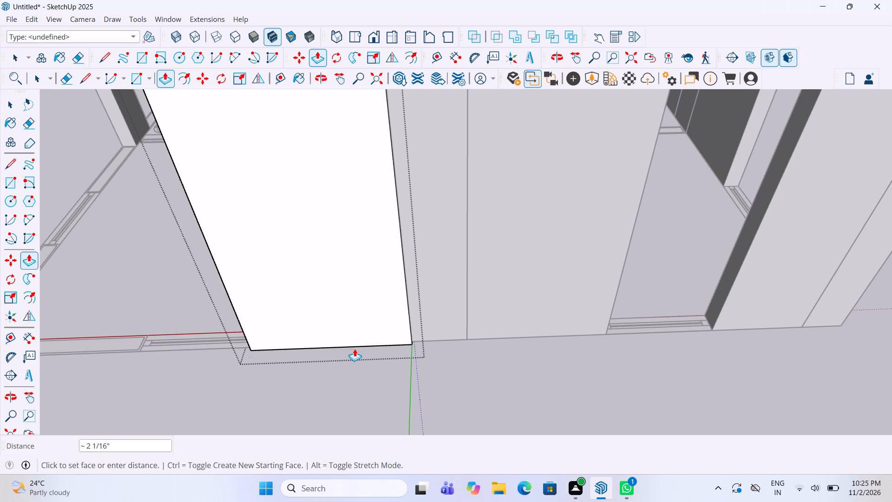
{"action": "key", "text": "space"}
{"action": "left_click", "coordinate": [424, 365]}
Extrude the last wall segment on this side, between the second window and the far corner column, level with the neighbouring wall tops.
{"action": "scroll", "coordinate": [541, 322], "scroll_direction": "down", "scroll_amount": 9}
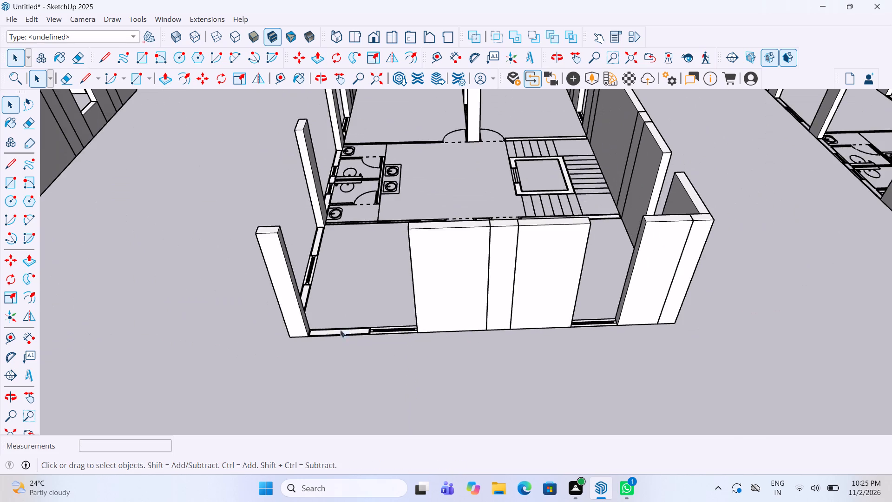
{"action": "scroll", "coordinate": [321, 328], "scroll_direction": "up", "scroll_amount": 7}
{"action": "double_click", "coordinate": [341, 337]}
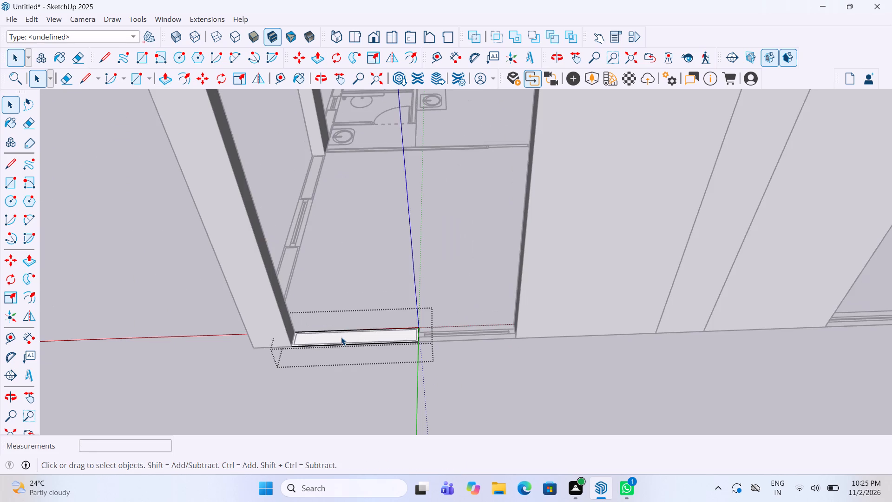
{"action": "key", "text": "p"}
{"action": "double_click", "coordinate": [379, 339]}
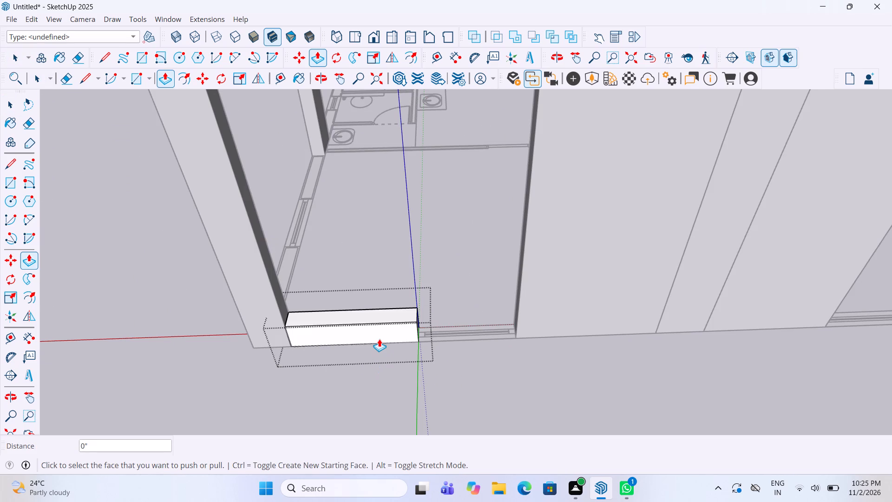
{"action": "left_click", "coordinate": [380, 319]}
{"action": "scroll", "coordinate": [376, 302], "scroll_direction": "down", "scroll_amount": 9}
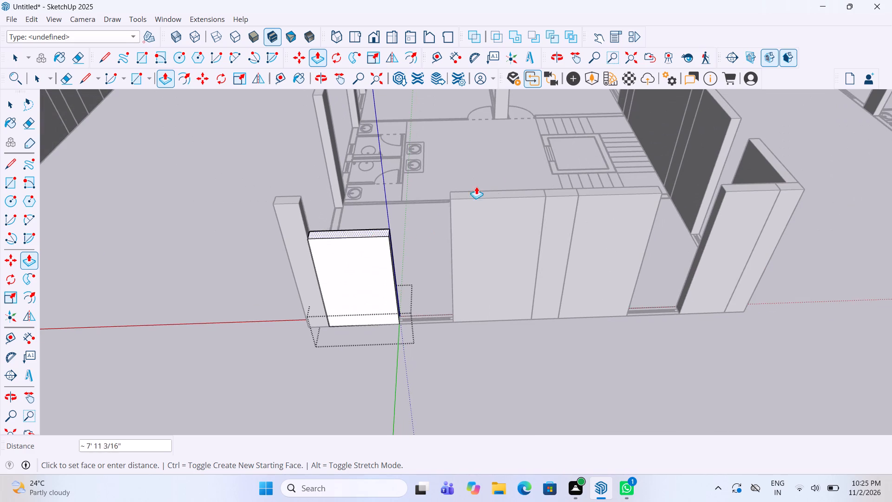
{"action": "left_click", "coordinate": [498, 191]}
{"action": "key", "text": "space"}
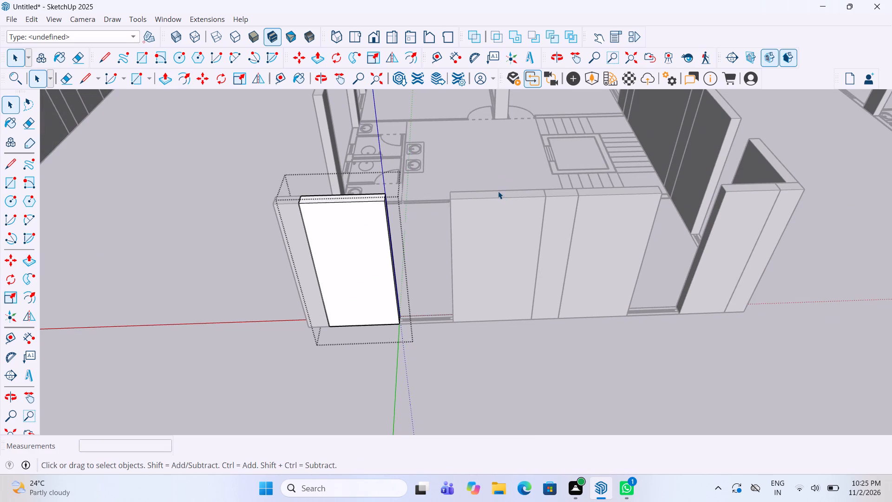
{"action": "left_click", "coordinate": [463, 355]}
On the washroom side, Push/Pull the wall segment between the corner column and the window up to 11', matching the column top.
{"action": "middle_click_drag", "start_coordinate": [431, 251], "coordinate": [776, 236]}
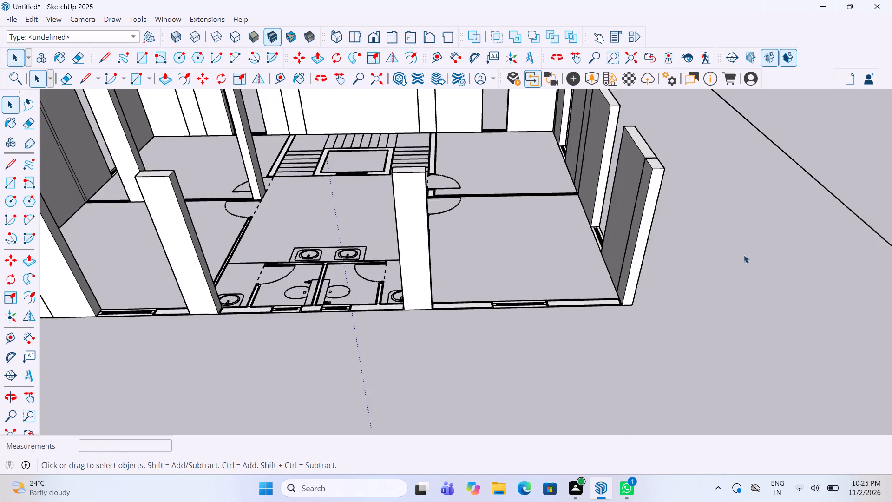
{"action": "scroll", "coordinate": [740, 256], "scroll_direction": "up", "scroll_amount": 3}
{"action": "middle_click_drag", "start_coordinate": [646, 274], "coordinate": [651, 317]}
{"action": "scroll", "coordinate": [648, 275], "scroll_direction": "up", "scroll_amount": 1}
{"action": "scroll", "coordinate": [562, 347], "scroll_direction": "up", "scroll_amount": 3}
{"action": "double_click", "coordinate": [505, 363]}
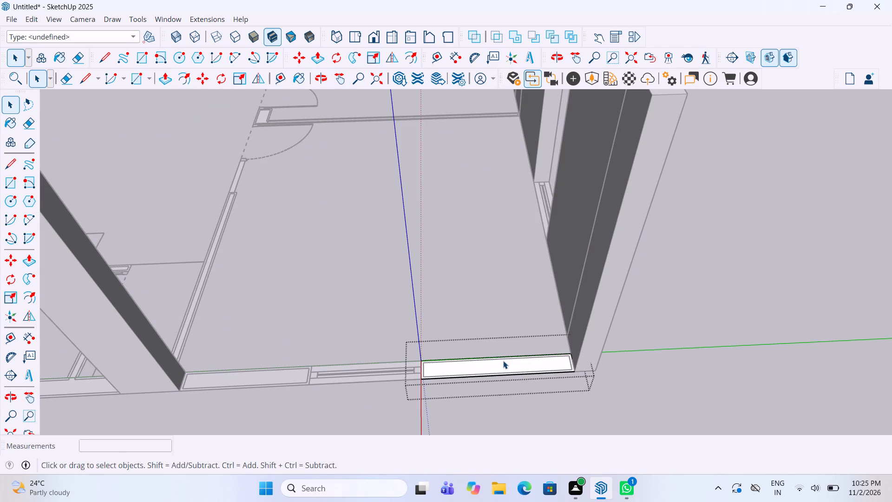
{"action": "key", "text": "p"}
{"action": "left_click", "coordinate": [491, 367]}
{"action": "scroll", "coordinate": [490, 371], "scroll_direction": "down", "scroll_amount": 2}
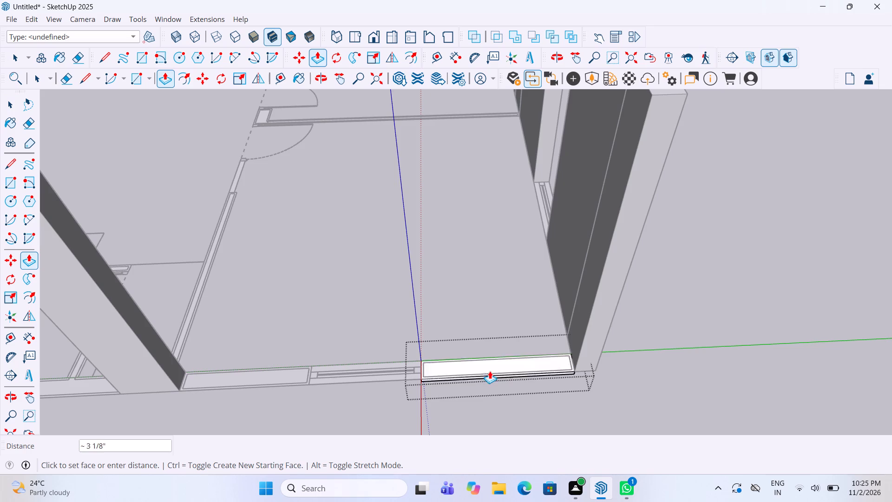
{"action": "scroll", "coordinate": [490, 371], "scroll_direction": "down", "scroll_amount": 2}
{"action": "left_click", "coordinate": [596, 215]}
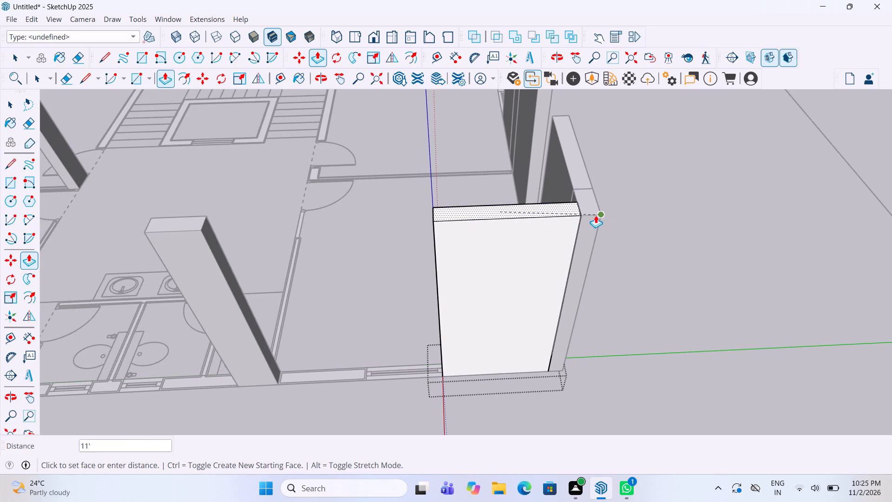
{"action": "key", "text": "space"}
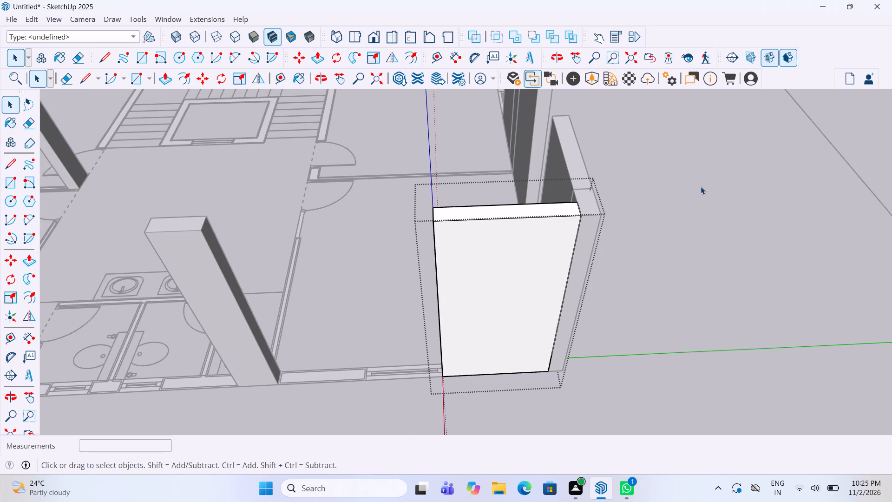
{"action": "left_click", "coordinate": [701, 186]}
Raise the wall segment between that window and the column beside the washrooms by the same 11'.
{"action": "scroll", "coordinate": [349, 362], "scroll_direction": "up", "scroll_amount": 2}
{"action": "double_click", "coordinate": [339, 381]}
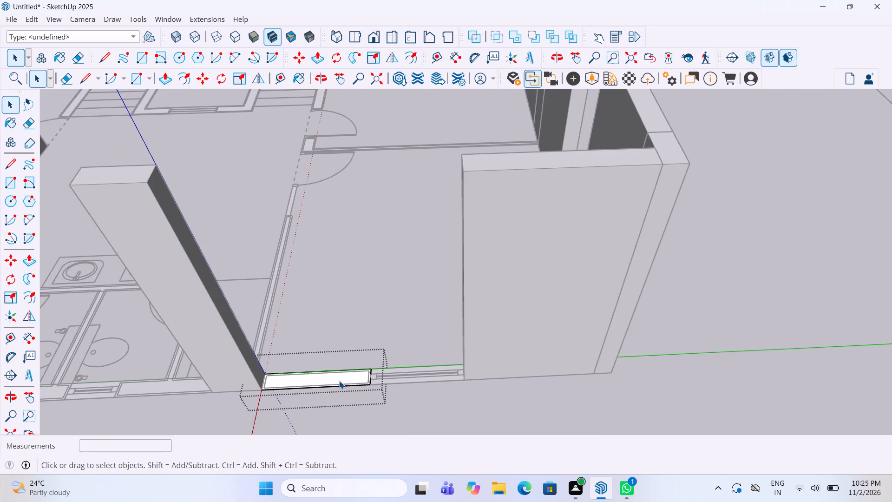
{"action": "key", "text": "p"}
{"action": "triple_click", "coordinate": [341, 377]}
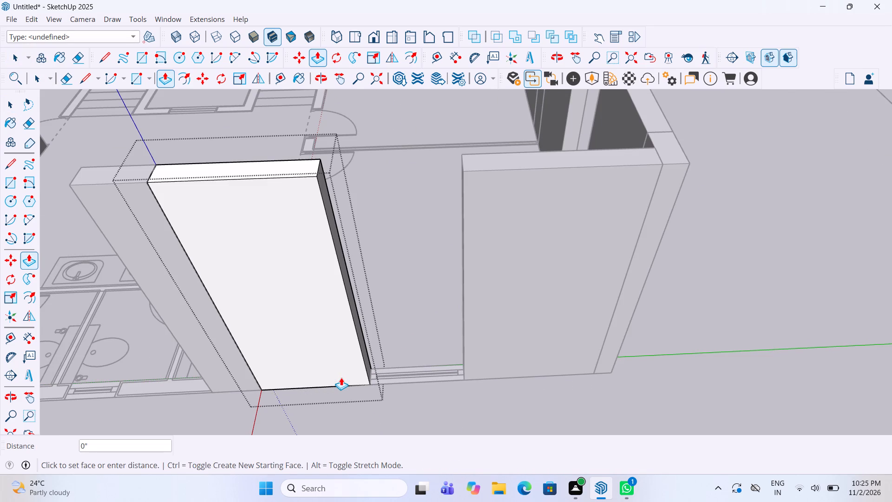
{"action": "key", "text": "space"}
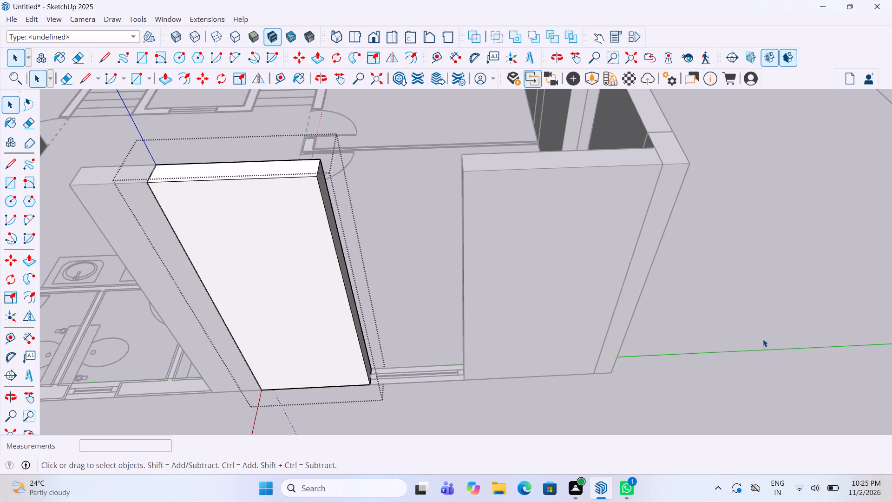
{"action": "left_click", "coordinate": [763, 339]}
Push/Pull the washroom's outer wall segment between that column and the nearest washroom window up to 11', matching the adjacent wall top.
{"action": "scroll", "coordinate": [737, 201], "scroll_direction": "down", "scroll_amount": 11}
{"action": "scroll", "coordinate": [575, 243], "scroll_direction": "up", "scroll_amount": 1}
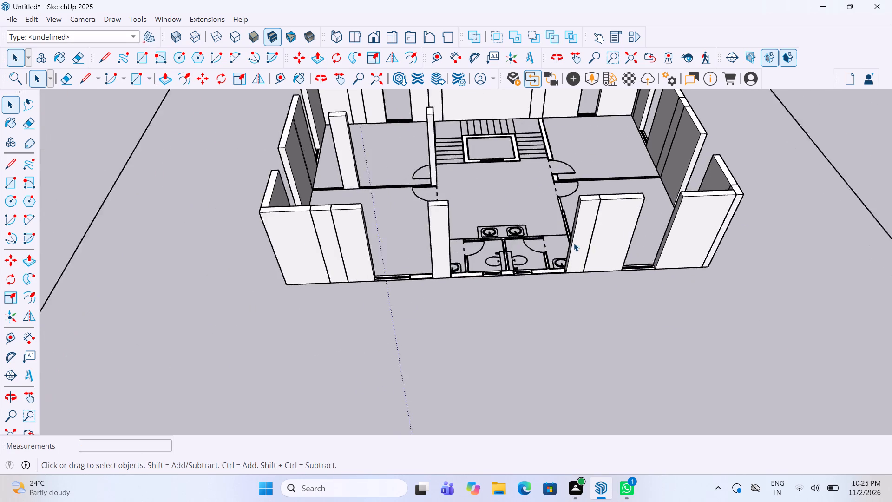
{"action": "scroll", "coordinate": [574, 243], "scroll_direction": "up", "scroll_amount": 12}
{"action": "double_click", "coordinate": [547, 288]}
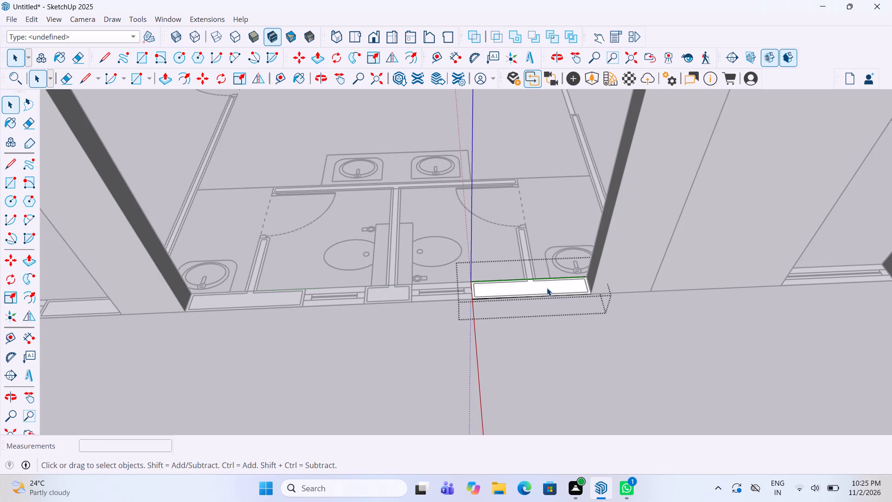
{"action": "key", "text": "p"}
{"action": "left_click", "coordinate": [543, 285]}
{"action": "left_click", "coordinate": [543, 285]}
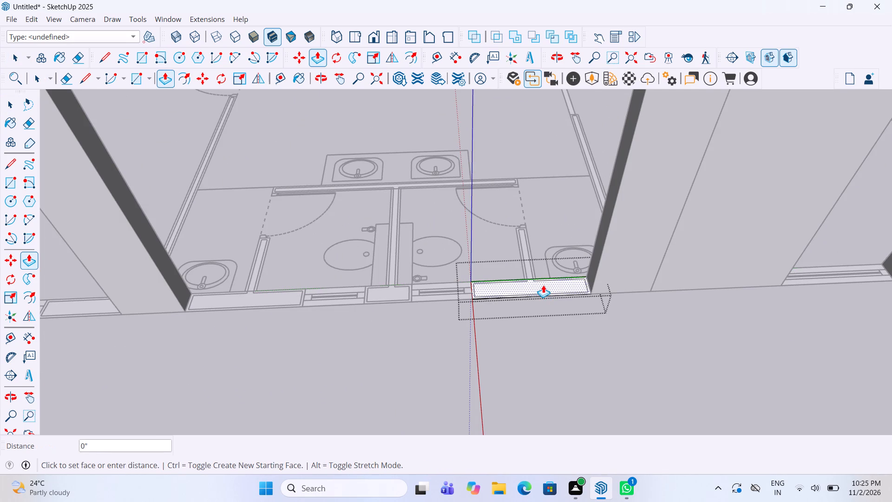
{"action": "scroll", "coordinate": [545, 272], "scroll_direction": "down", "scroll_amount": 5}
{"action": "scroll", "coordinate": [545, 272], "scroll_direction": "up", "scroll_amount": 1}
{"action": "scroll", "coordinate": [545, 273], "scroll_direction": "down", "scroll_amount": 2}
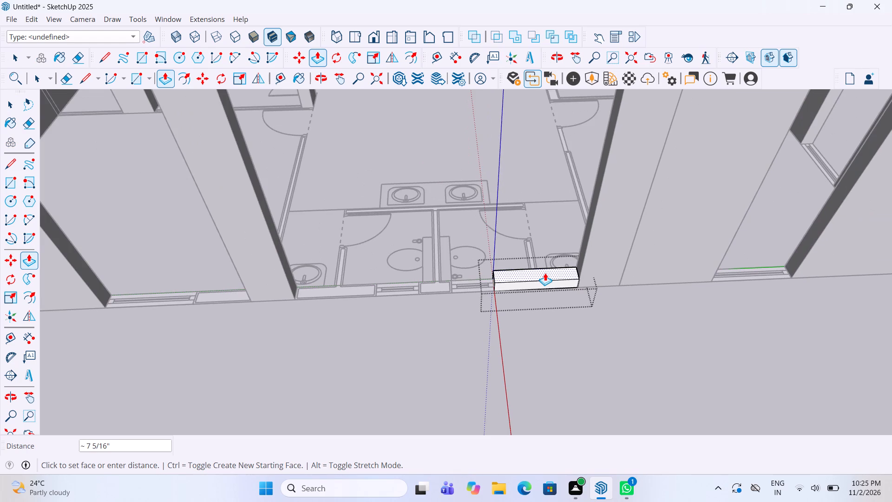
{"action": "scroll", "coordinate": [551, 280], "scroll_direction": "down", "scroll_amount": 5}
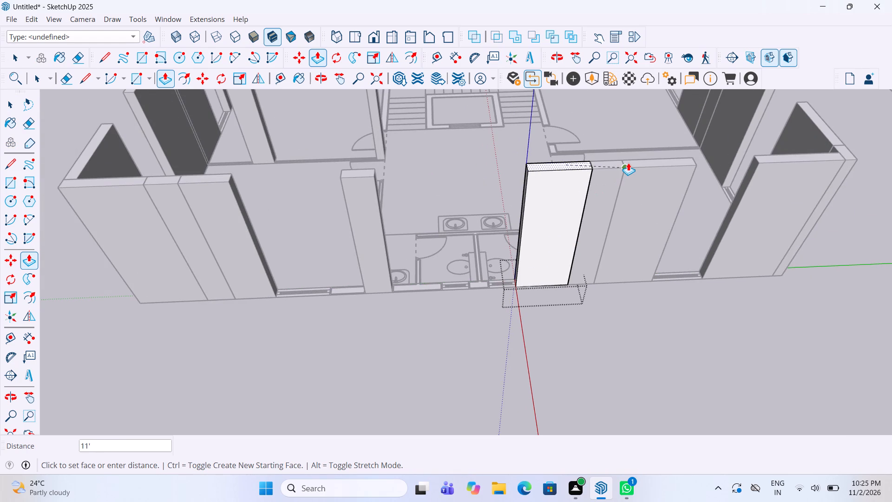
{"action": "left_click", "coordinate": [628, 163]}
{"action": "key", "text": "space"}
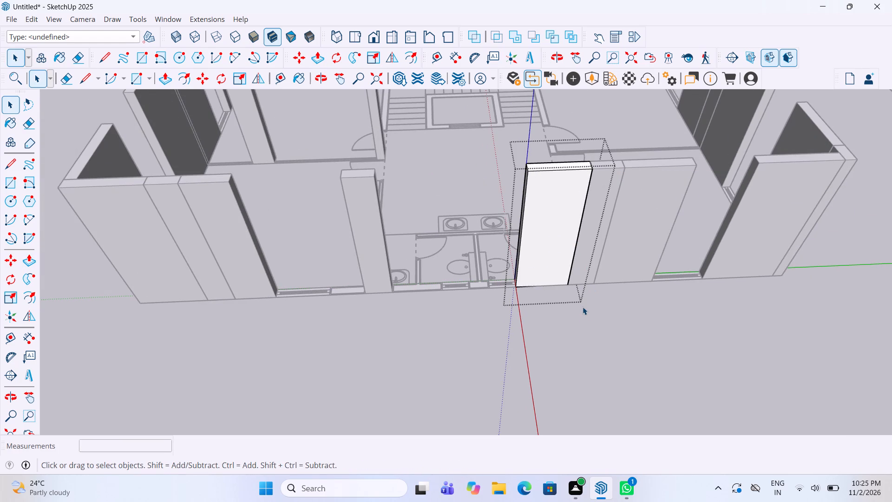
Push/Pull the short wall segment between the two washroom windows up by the same 11'.
{"action": "left_click", "coordinate": [579, 359]}
{"action": "scroll", "coordinate": [500, 284], "scroll_direction": "up", "scroll_amount": 10}
{"action": "double_click", "coordinate": [465, 286]}
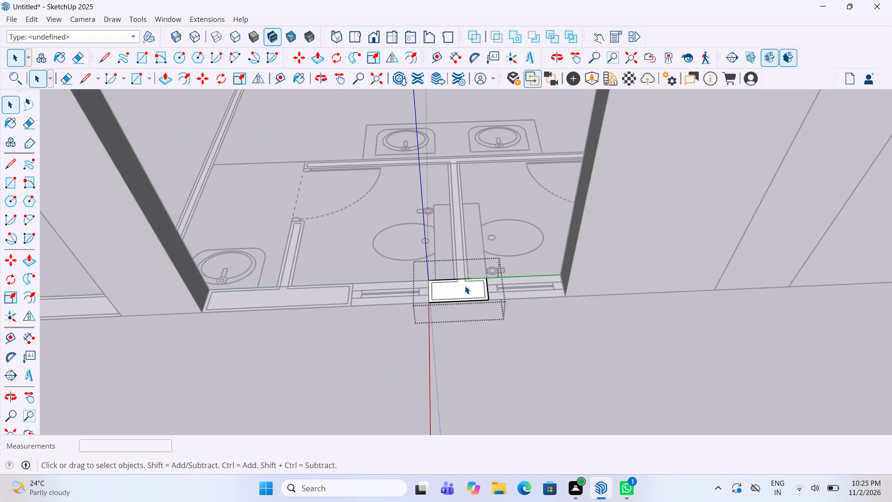
{"action": "key", "text": "p"}
{"action": "triple_click", "coordinate": [463, 284]}
{"action": "key", "text": "space"}
{"action": "left_click", "coordinate": [527, 349]}
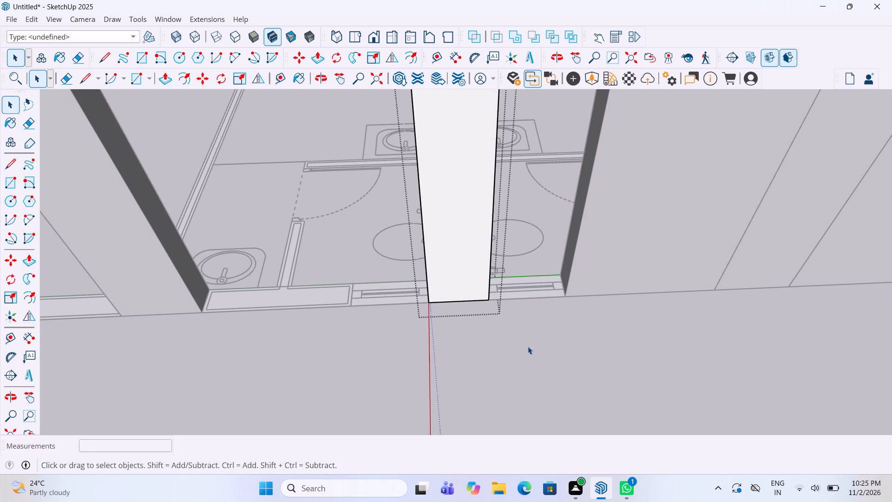
Raise the wall segment between the other washroom window and the adjacent column, level with the column top.
{"action": "scroll", "coordinate": [529, 345], "scroll_direction": "down", "scroll_amount": 6}
{"action": "scroll", "coordinate": [485, 332], "scroll_direction": "down", "scroll_amount": 6}
{"action": "scroll", "coordinate": [434, 310], "scroll_direction": "up", "scroll_amount": 8}
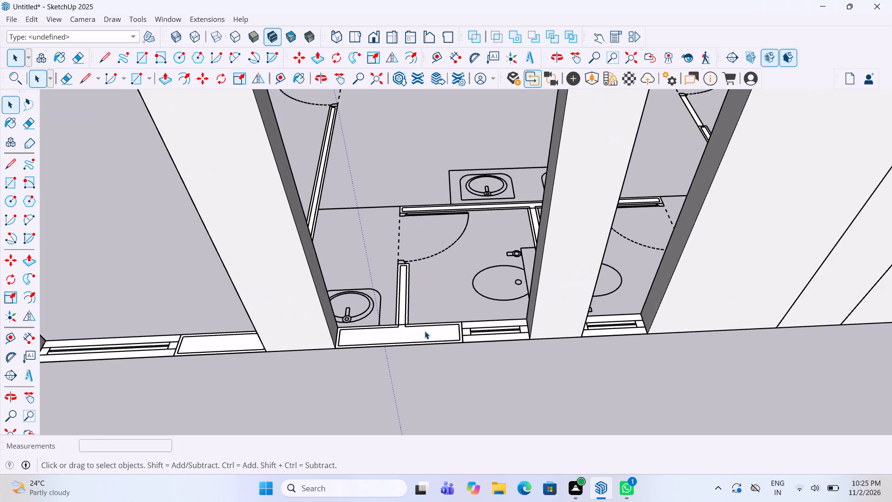
{"action": "double_click", "coordinate": [425, 331]}
{"action": "key", "text": "p"}
{"action": "left_click", "coordinate": [425, 331]}
{"action": "scroll", "coordinate": [434, 312], "scroll_direction": "down", "scroll_amount": 10}
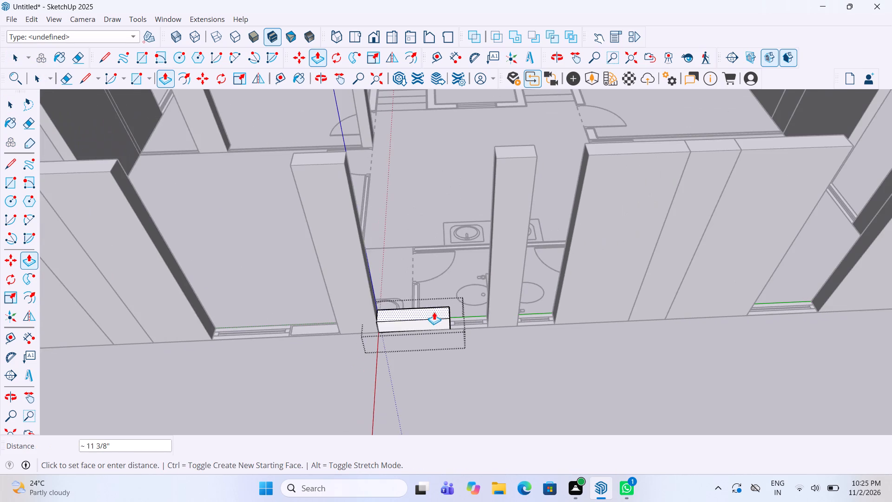
{"action": "left_click", "coordinate": [334, 153]}
{"action": "key", "text": "space"}
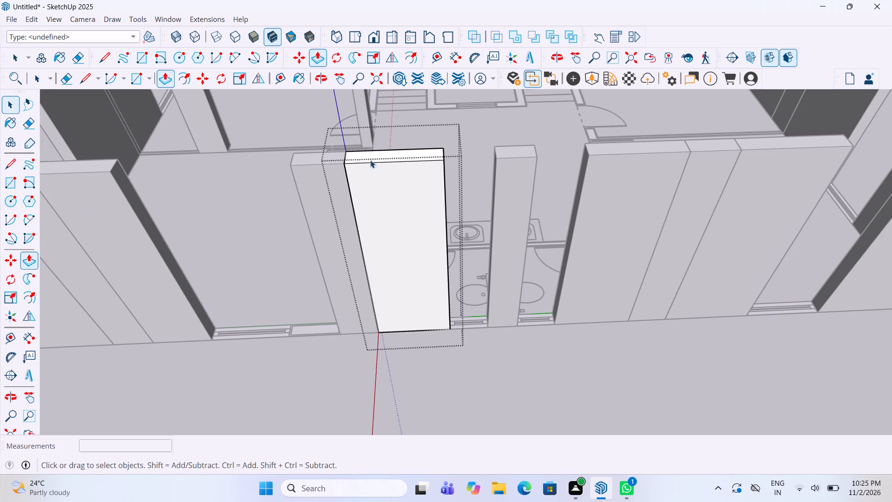
{"action": "left_click", "coordinate": [508, 331]}
Extrude the short wall segment between that column and the neighbouring room's window by the same 11'.
{"action": "middle_click_drag", "start_coordinate": [496, 272], "coordinate": [512, 284]}
{"action": "scroll", "coordinate": [379, 322], "scroll_direction": "up", "scroll_amount": 2}
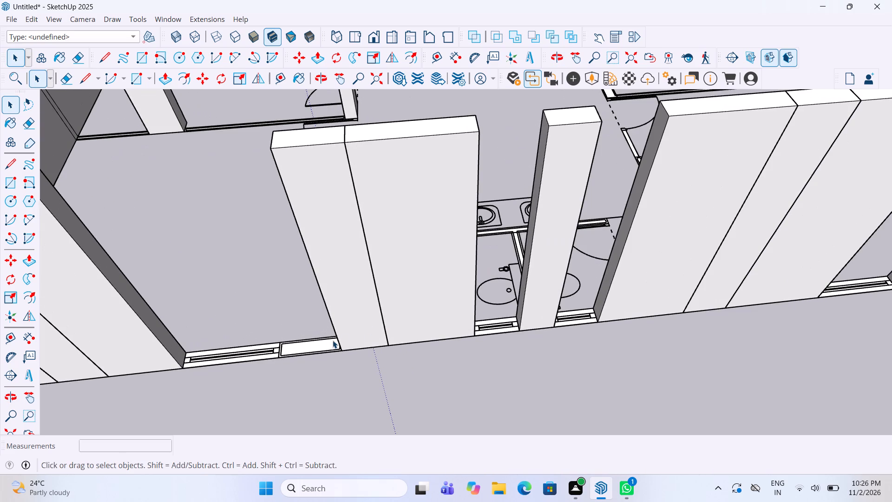
{"action": "double_click", "coordinate": [330, 342]}
{"action": "key", "text": "p"}
{"action": "double_click", "coordinate": [321, 344]}
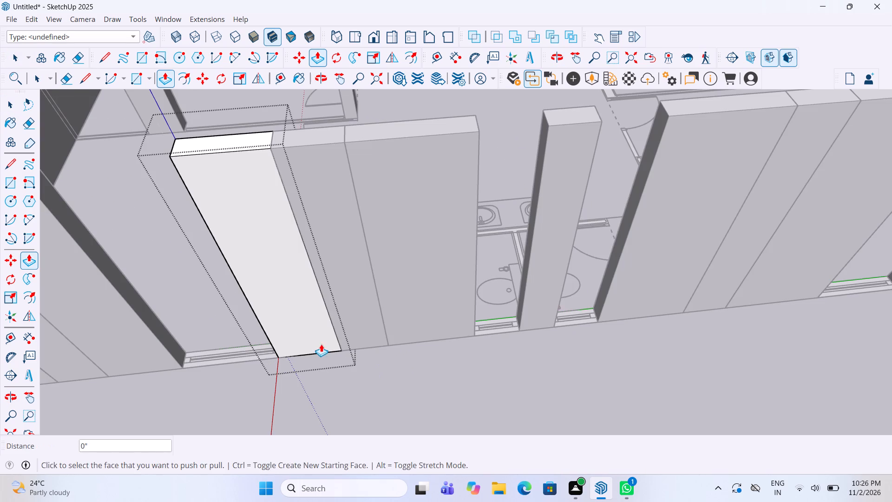
{"action": "key", "text": "space"}
{"action": "left_click", "coordinate": [487, 384]}
Inside the building, raise the partition segment between the exterior wall and the nearest interior column by the same 11'.
{"action": "scroll", "coordinate": [490, 369], "scroll_direction": "down", "scroll_amount": 10}
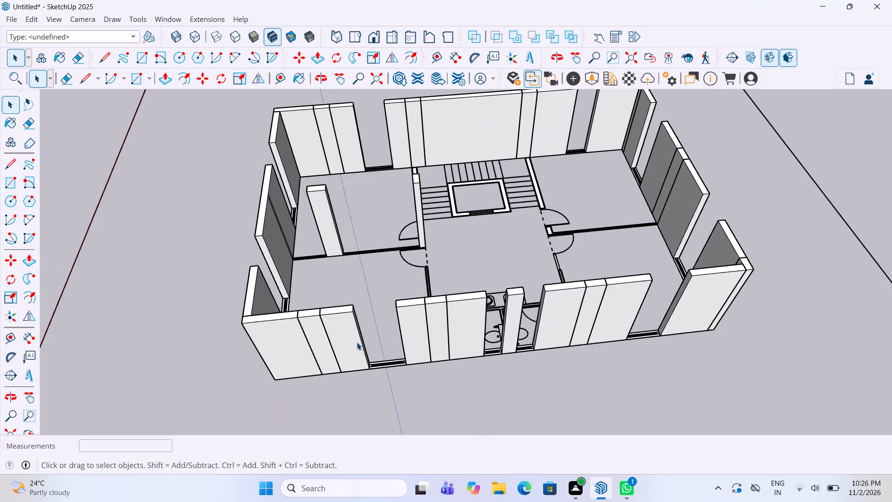
{"action": "middle_click_drag", "start_coordinate": [357, 339], "coordinate": [647, 357]}
{"action": "middle_click_drag", "start_coordinate": [466, 395], "coordinate": [471, 437]}
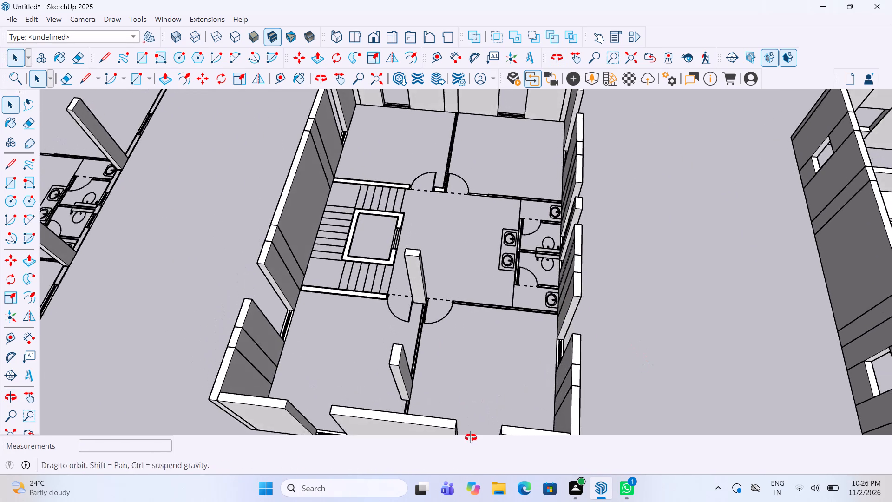
{"action": "middle_click_drag", "start_coordinate": [471, 437], "coordinate": [472, 442]}
{"action": "scroll", "coordinate": [429, 440], "scroll_direction": "up", "scroll_amount": 17}
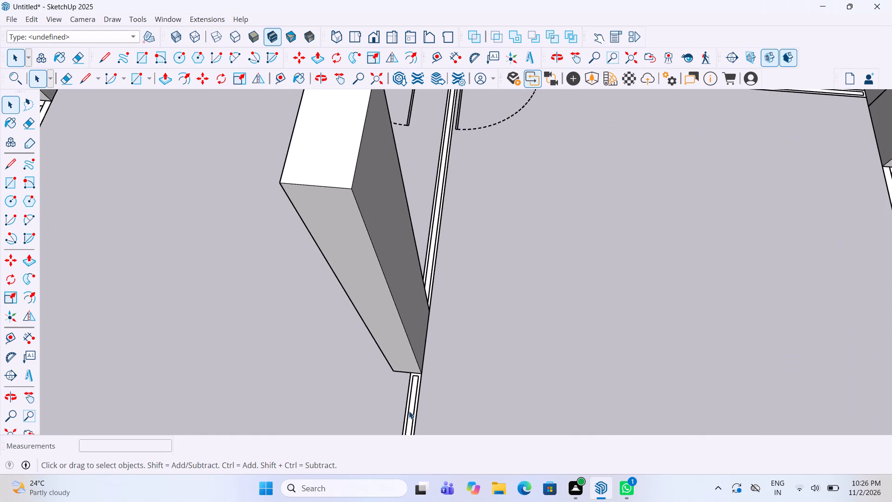
{"action": "double_click", "coordinate": [409, 411]}
{"action": "key", "text": "p"}
{"action": "double_click", "coordinate": [408, 404]}
{"action": "key", "text": "space"}
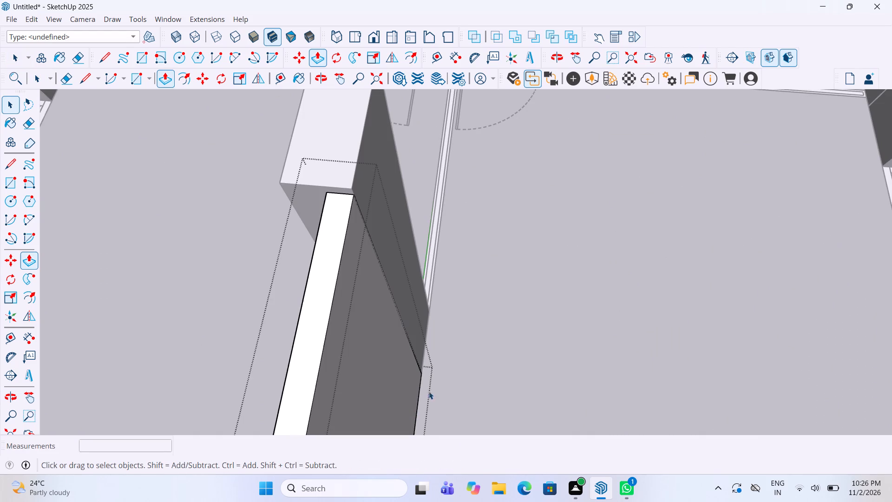
{"action": "left_click", "coordinate": [500, 383]}
Push/Pull that partition segment's top face up about 1 5/8" to align with the interior column's top.
{"action": "key", "text": "p"}
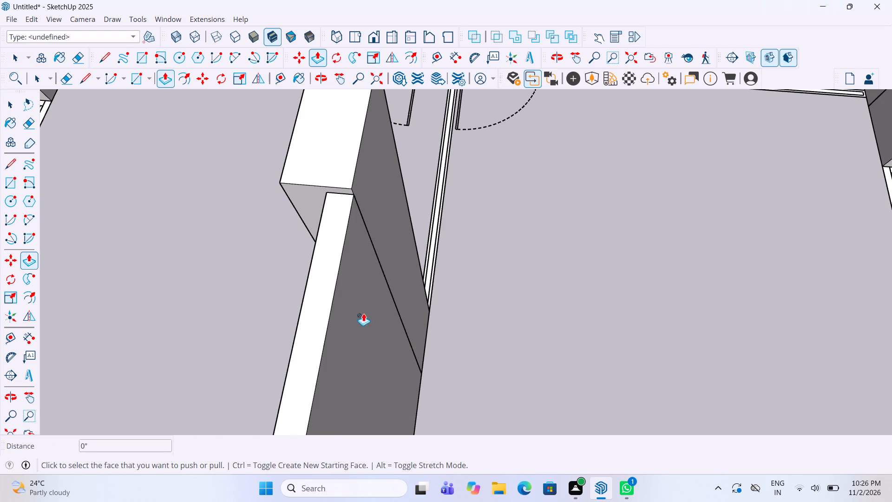
{"action": "key", "text": "space"}
{"action": "left_click", "coordinate": [340, 322]}
{"action": "left_click", "coordinate": [340, 322]}
{"action": "double_click", "coordinate": [350, 327]}
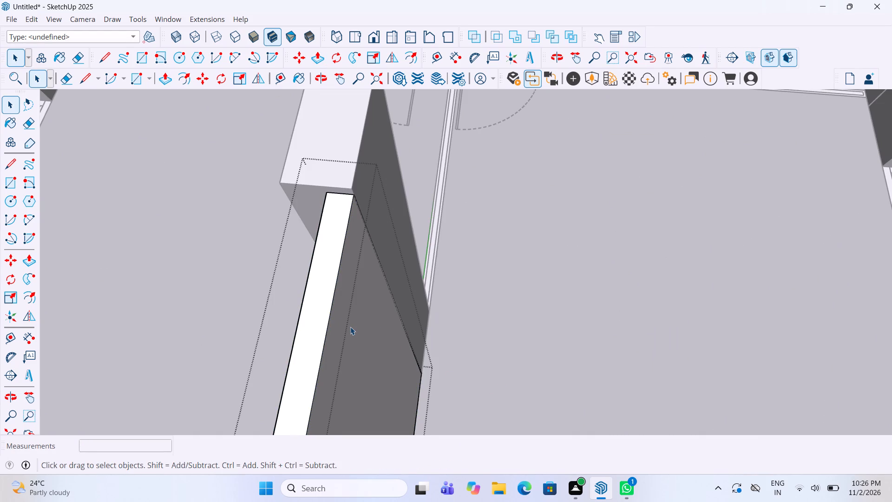
{"action": "key", "text": "p"}
{"action": "left_click", "coordinate": [319, 300]}
{"action": "left_click", "coordinate": [347, 162]}
{"action": "key", "text": "space"}
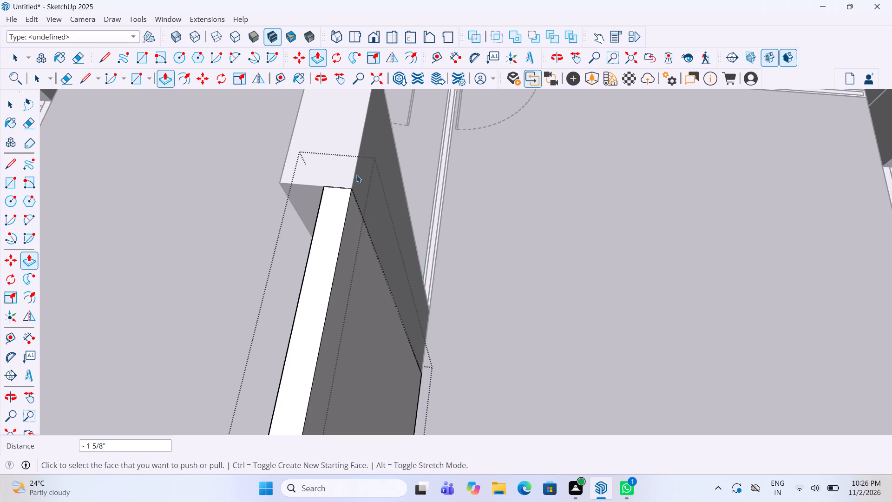
{"action": "left_click", "coordinate": [471, 261]}
Extrude the partition segment between the two interior columns up to the column top.
{"action": "scroll", "coordinate": [485, 286], "scroll_direction": "down", "scroll_amount": 5}
{"action": "middle_click_drag", "start_coordinate": [492, 297], "coordinate": [297, 299]}
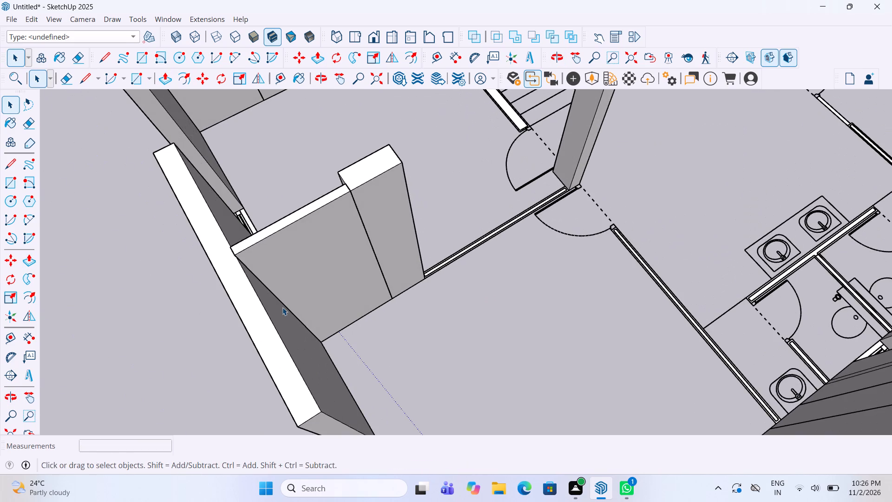
{"action": "scroll", "coordinate": [309, 271], "scroll_direction": "down", "scroll_amount": 3}
{"action": "scroll", "coordinate": [413, 268], "scroll_direction": "up", "scroll_amount": 14}
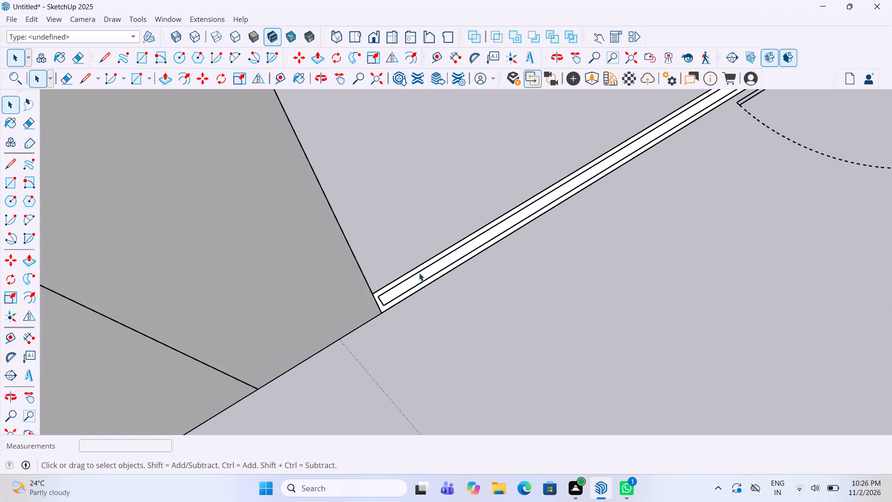
{"action": "double_click", "coordinate": [419, 273]}
{"action": "key", "text": "p"}
{"action": "left_click", "coordinate": [420, 273]}
{"action": "scroll", "coordinate": [420, 268], "scroll_direction": "down", "scroll_amount": 6}
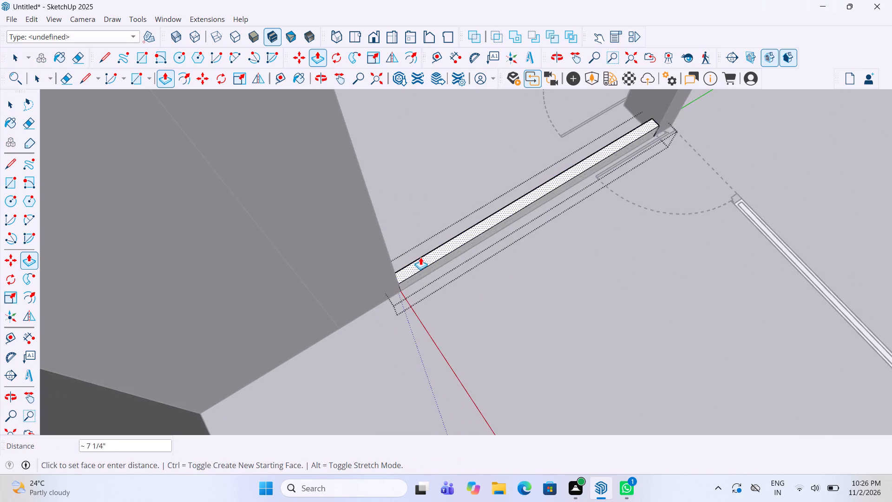
{"action": "scroll", "coordinate": [420, 257], "scroll_direction": "down", "scroll_amount": 9}
{"action": "left_click", "coordinate": [363, 186]}
{"action": "key", "text": "space"}
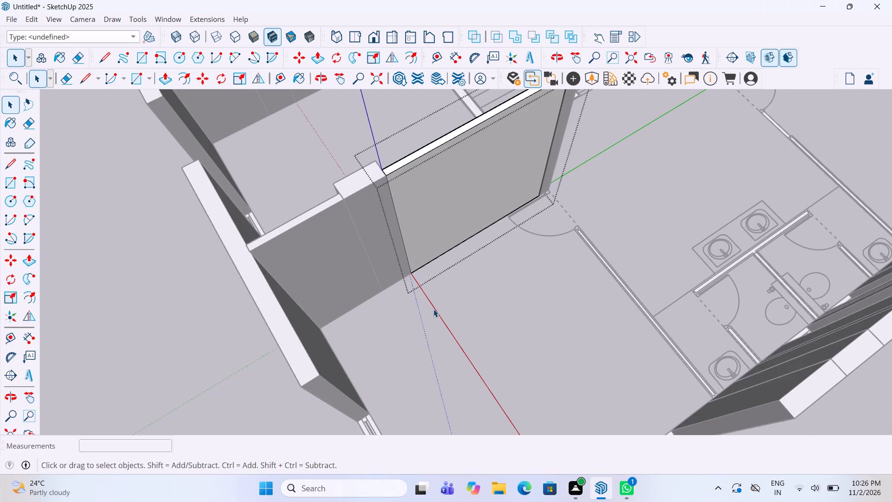
{"action": "left_click", "coordinate": [433, 309]}
Raise the wall between the room and the staircase by the same distance as the previous partition.
{"action": "middle_click_drag", "start_coordinate": [562, 279], "coordinate": [198, 284]}
{"action": "scroll", "coordinate": [357, 246], "scroll_direction": "down", "scroll_amount": 5}
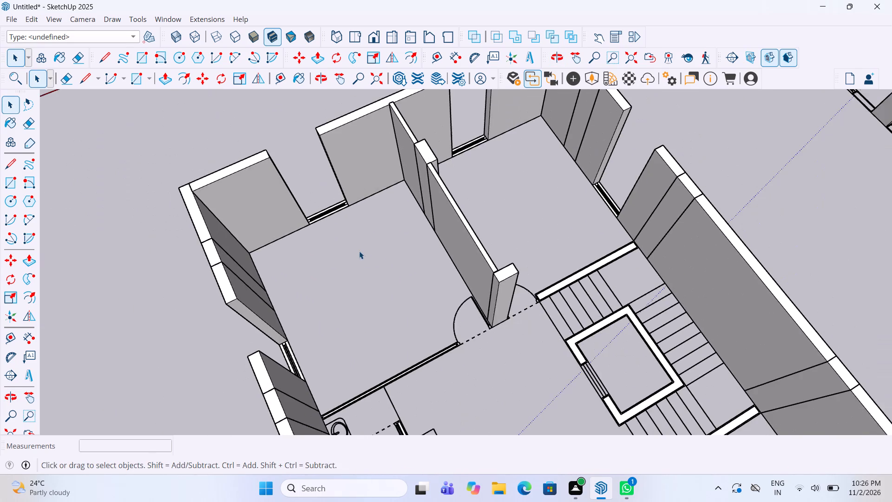
{"action": "scroll", "coordinate": [380, 257], "scroll_direction": "down", "scroll_amount": 1}
{"action": "scroll", "coordinate": [485, 295], "scroll_direction": "up", "scroll_amount": 3}
{"action": "scroll", "coordinate": [565, 291], "scroll_direction": "up", "scroll_amount": 8}
{"action": "double_click", "coordinate": [552, 274]}
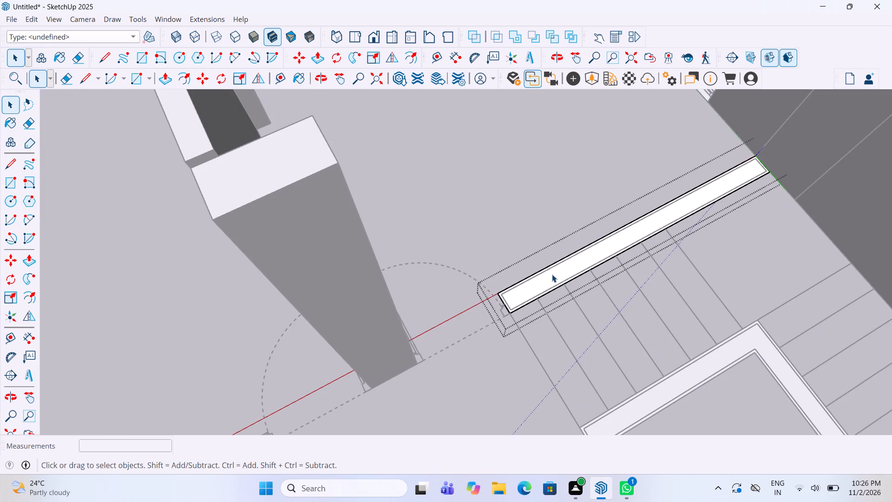
{"action": "key", "text": "p"}
{"action": "double_click", "coordinate": [552, 274]}
{"action": "key", "text": "space"}
{"action": "scroll", "coordinate": [543, 297], "scroll_direction": "down", "scroll_amount": 5}
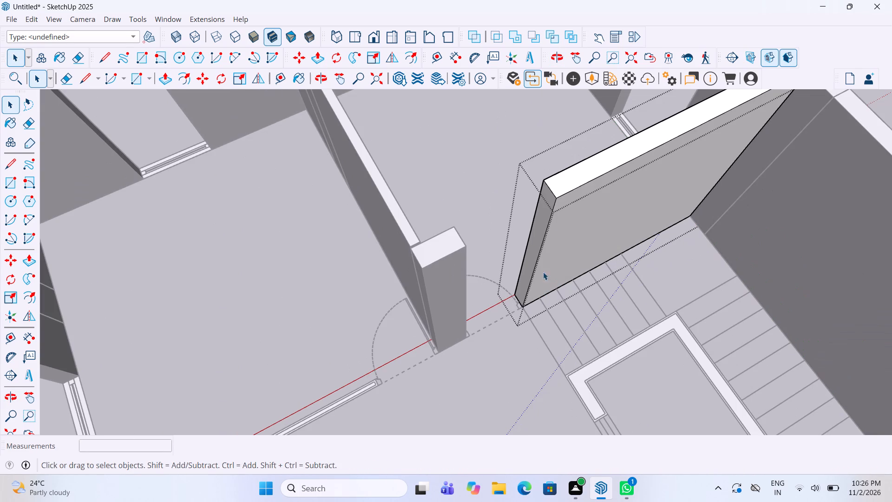
Adjust the staircase wall's top face to align with the top of the interior column by the doors.
{"action": "left_click", "coordinate": [555, 185]}
{"action": "key", "text": "p"}
{"action": "left_click", "coordinate": [555, 182]}
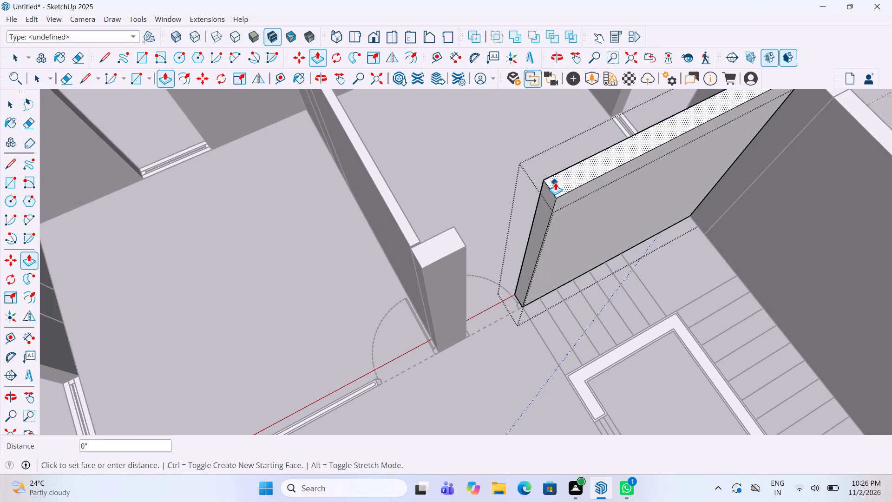
{"action": "left_click", "coordinate": [447, 244]}
{"action": "key", "text": "space"}
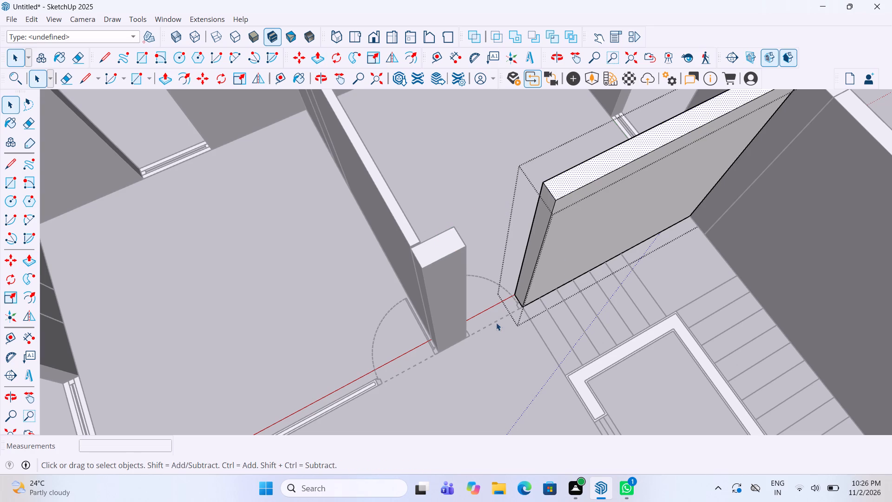
{"action": "left_click", "coordinate": [496, 323]}
Extrude the room's partition on the washroom side, running from the door jamb, level with the interior column's top.
{"action": "scroll", "coordinate": [584, 203], "scroll_direction": "down", "scroll_amount": 5}
{"action": "scroll", "coordinate": [434, 327], "scroll_direction": "up", "scroll_amount": 6}
{"action": "double_click", "coordinate": [388, 365]}
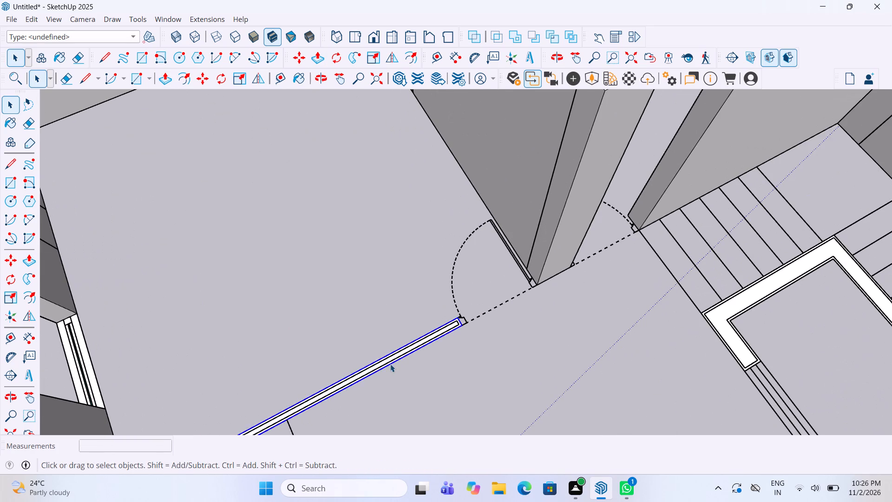
{"action": "scroll", "coordinate": [392, 362], "scroll_direction": "up", "scroll_amount": 2}
{"action": "key", "text": "p"}
{"action": "double_click", "coordinate": [387, 357]}
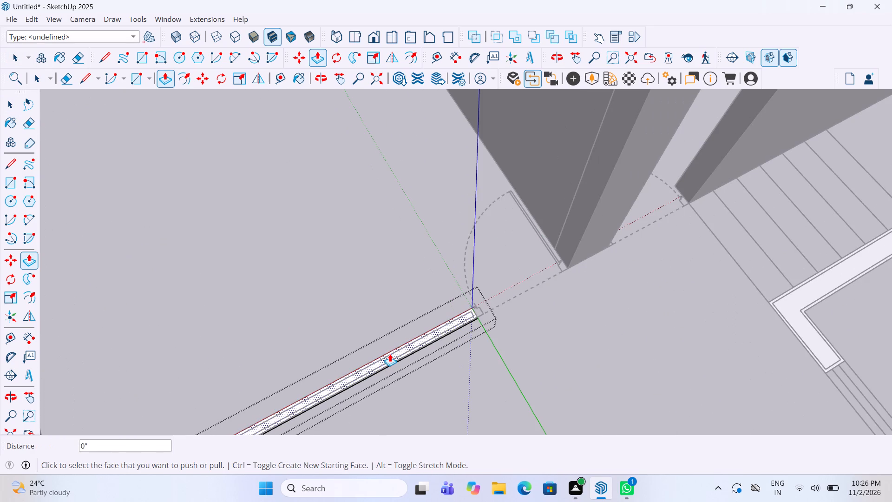
{"action": "key", "text": "ctrl+z"}
{"action": "left_click", "coordinate": [390, 354]}
{"action": "scroll", "coordinate": [393, 345], "scroll_direction": "down", "scroll_amount": 5}
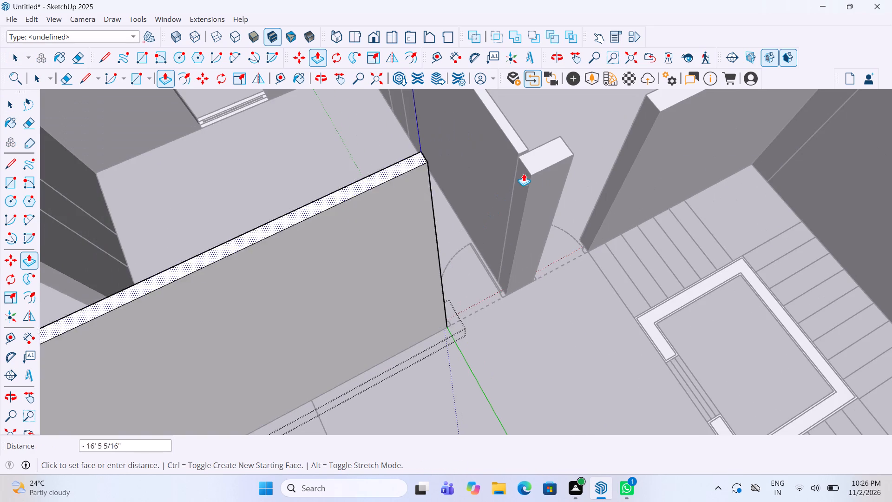
{"action": "left_click", "coordinate": [530, 172]}
{"action": "key", "text": "space"}
{"action": "left_click", "coordinate": [498, 340]}
Measure the height of the interior column between the doors, from its base to its top corner.
{"action": "scroll", "coordinate": [490, 337], "scroll_direction": "down", "scroll_amount": 4}
{"action": "scroll", "coordinate": [552, 219], "scroll_direction": "up", "scroll_amount": 3}
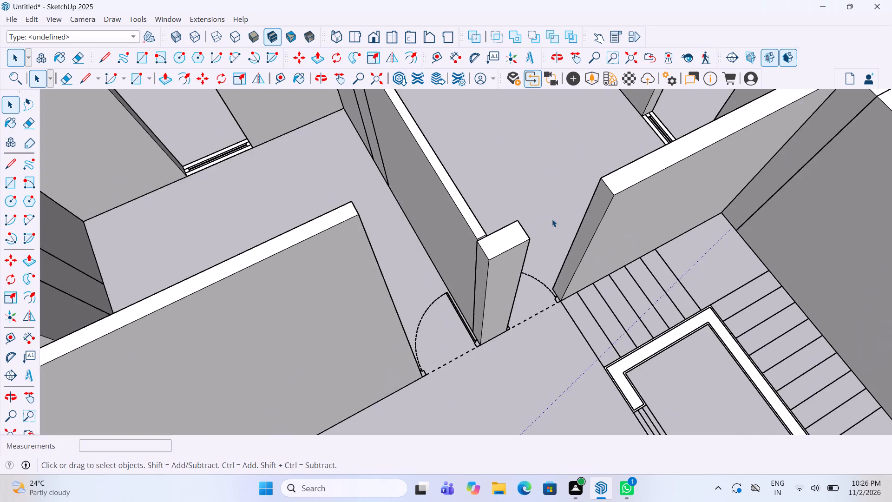
{"action": "scroll", "coordinate": [532, 228], "scroll_direction": "up", "scroll_amount": 1}
{"action": "middle_click_drag", "start_coordinate": [530, 226], "coordinate": [496, 177]}
{"action": "scroll", "coordinate": [496, 177], "scroll_direction": "up", "scroll_amount": 4}
{"action": "scroll", "coordinate": [447, 177], "scroll_direction": "down", "scroll_amount": 1}
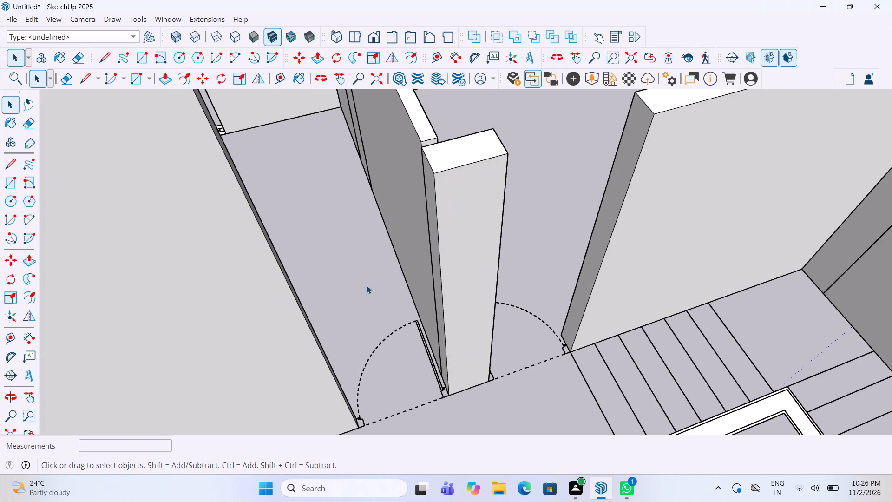
{"action": "left_click", "coordinate": [32, 336]}
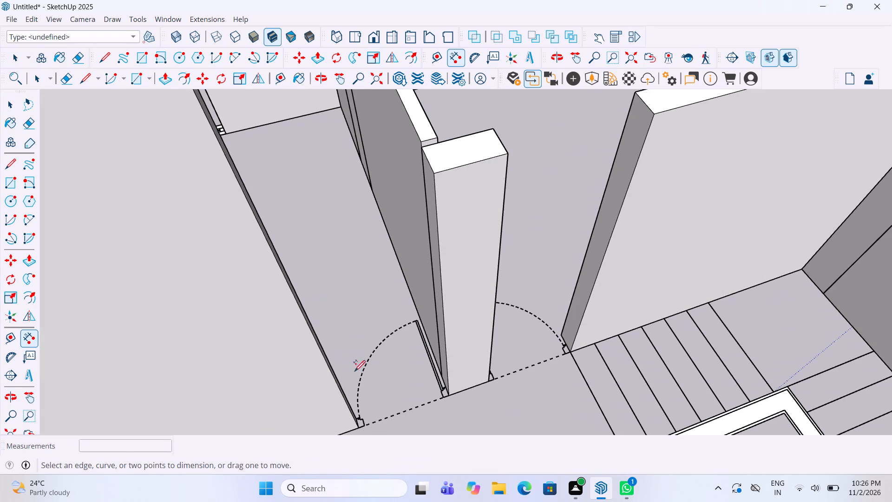
{"action": "left_click", "coordinate": [450, 398]}
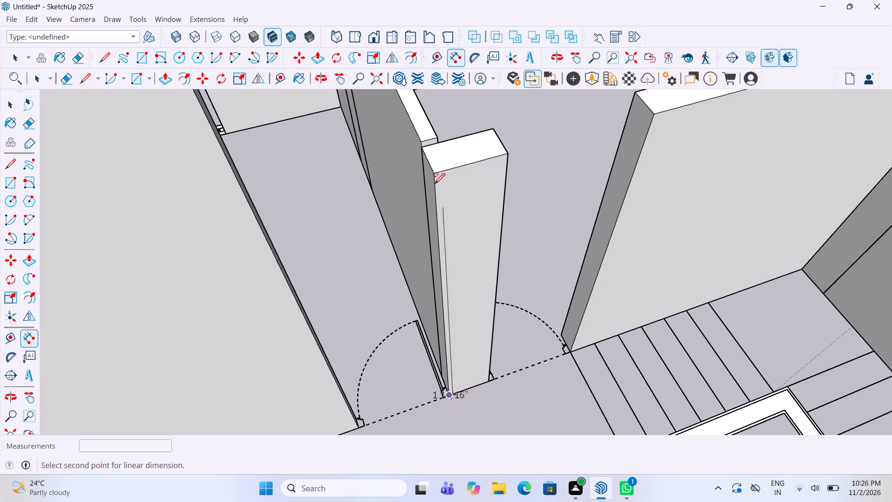
{"action": "left_click", "coordinate": [435, 173]}
{"action": "key", "text": "space"}
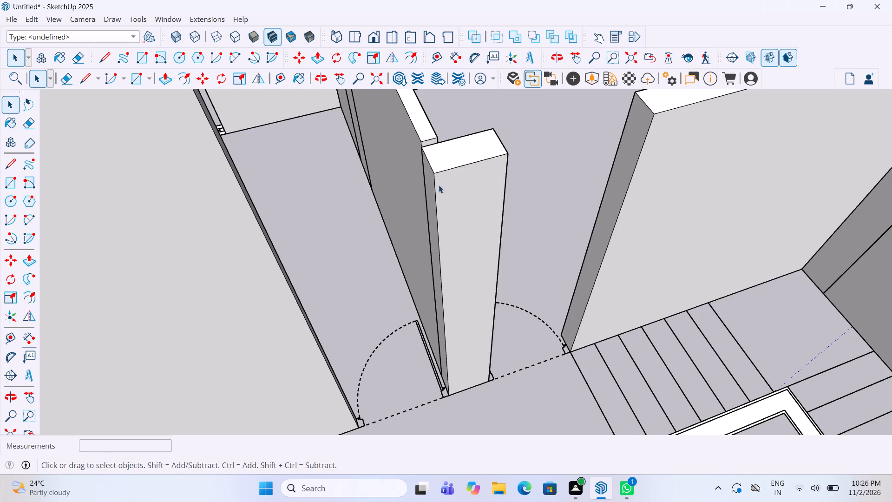
Measure the height of the partition wall where it meets the interior column.
{"action": "middle_click_drag", "start_coordinate": [439, 185], "coordinate": [457, 209]}
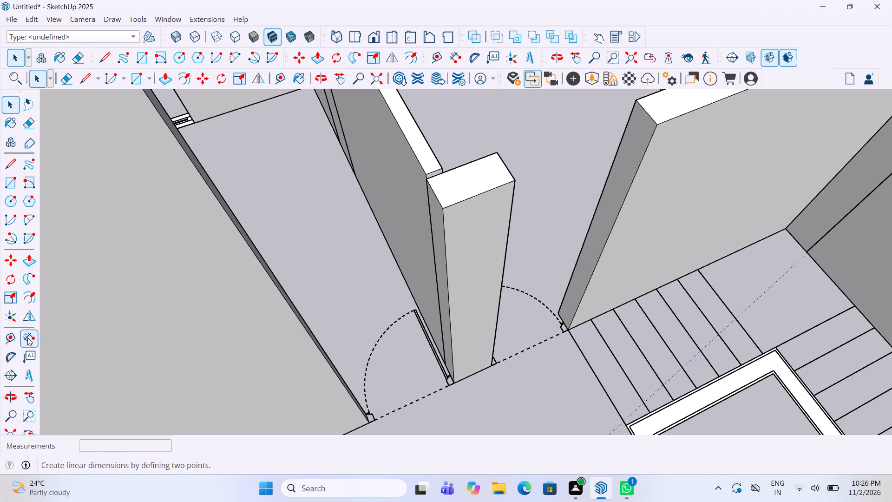
{"action": "left_click", "coordinate": [27, 337]}
{"action": "left_click", "coordinate": [428, 172]}
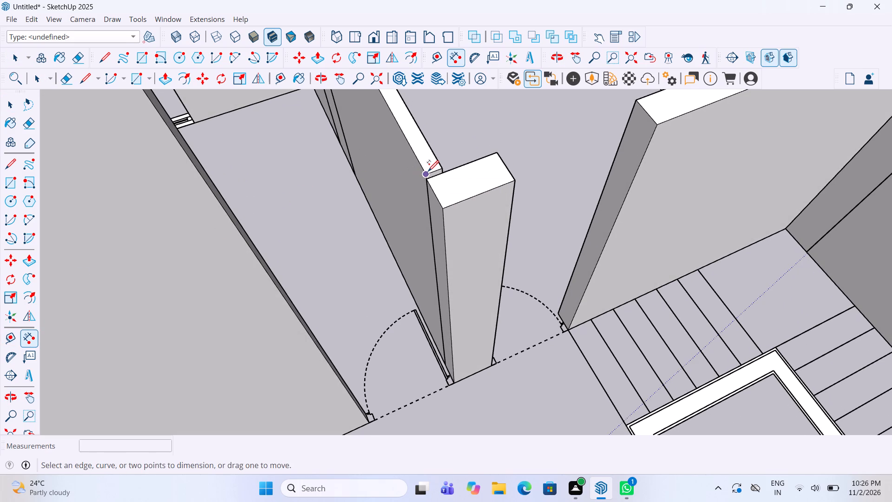
{"action": "left_click", "coordinate": [445, 370]}
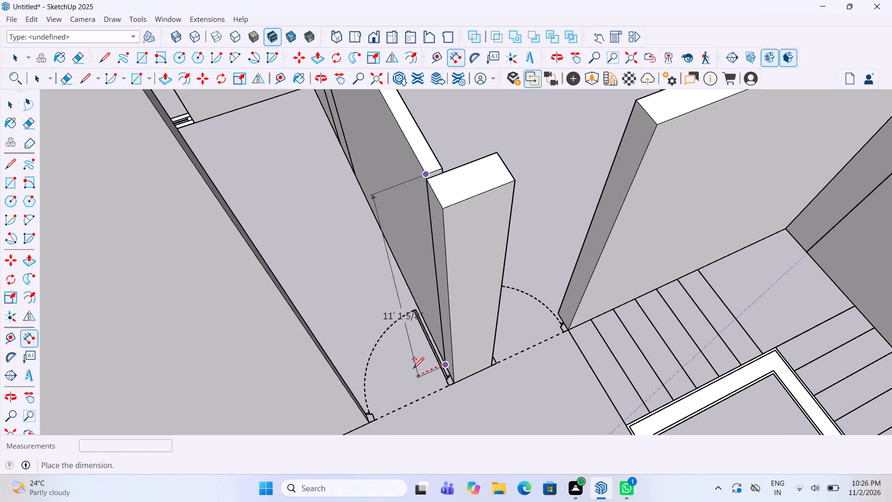
{"action": "key", "text": "space"}
{"action": "scroll", "coordinate": [411, 370], "scroll_direction": "down", "scroll_amount": 5}
{"action": "scroll", "coordinate": [430, 228], "scroll_direction": "up", "scroll_amount": 3}
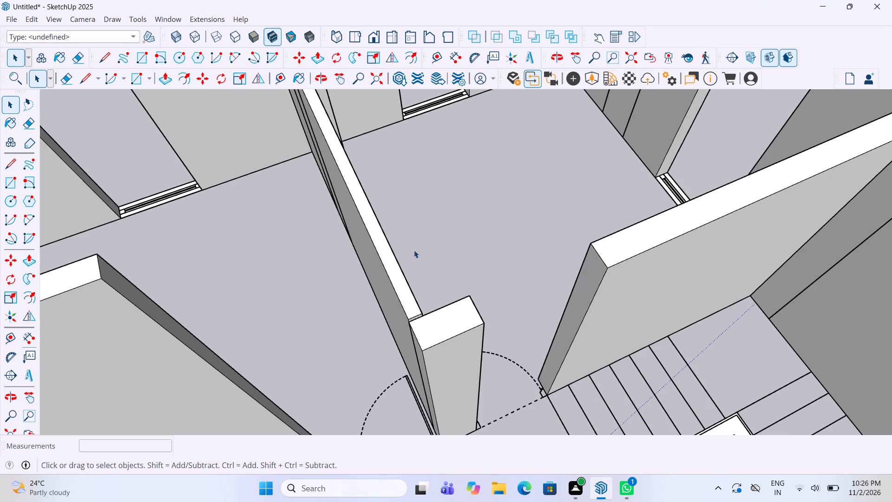
Push/Pull the top of the partition between the two rooms level with the top of the column between the doors.
{"action": "double_click", "coordinate": [383, 267]}
{"action": "key", "text": "p"}
{"action": "left_click", "coordinate": [388, 266]}
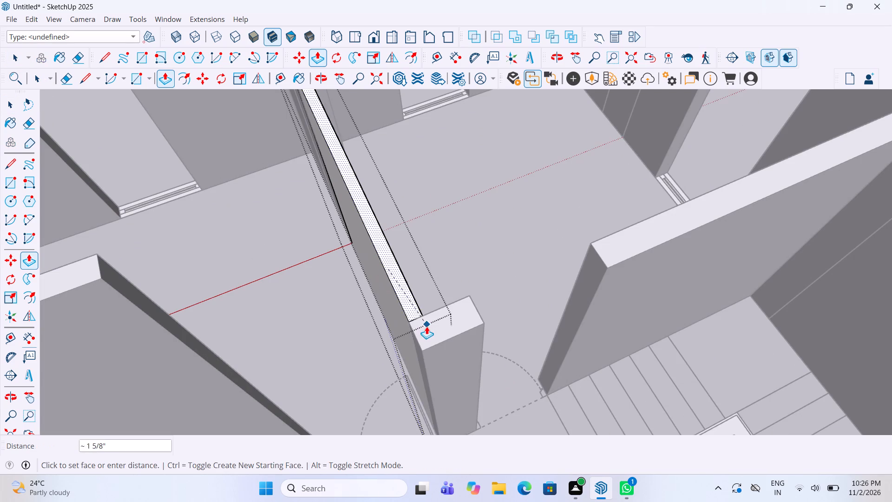
{"action": "left_click", "coordinate": [426, 327]}
{"action": "key", "text": "space"}
{"action": "left_click", "coordinate": [455, 241]}
Push/Pull the top of the column partway along the room partition level with the adjoining partition's top.
{"action": "scroll", "coordinate": [422, 288], "scroll_direction": "down", "scroll_amount": 4}
{"action": "middle_click_drag", "start_coordinate": [262, 259], "coordinate": [408, 232]}
{"action": "scroll", "coordinate": [348, 163], "scroll_direction": "up", "scroll_amount": 7}
{"action": "double_click", "coordinate": [322, 214]}
{"action": "key", "text": "p"}
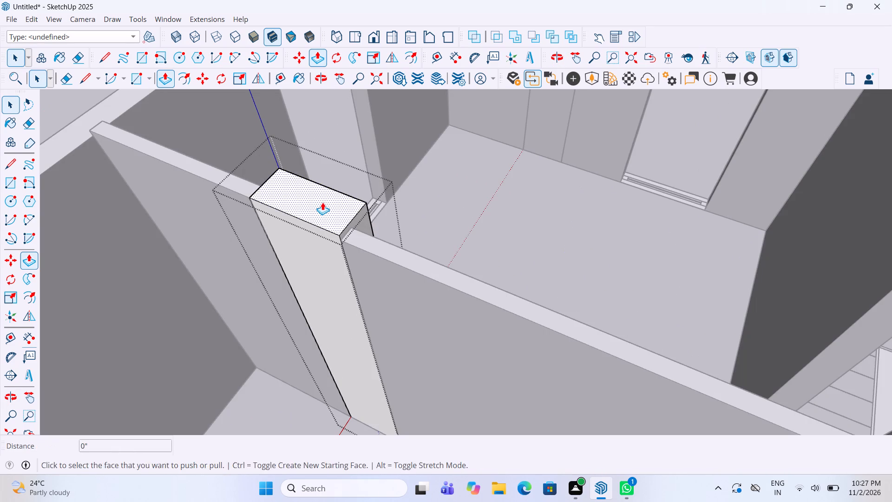
{"action": "left_click", "coordinate": [322, 202]}
{"action": "left_click", "coordinate": [359, 237]}
{"action": "key", "text": "space"}
{"action": "left_click", "coordinate": [407, 226]}
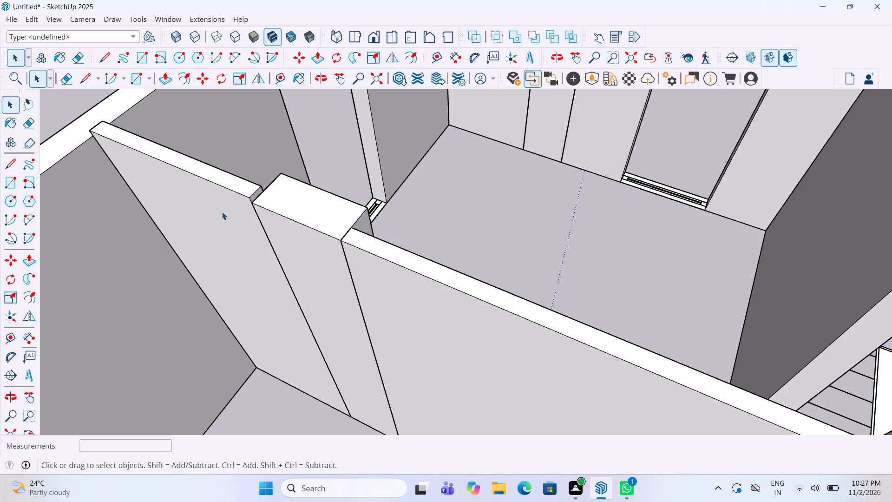
Push/Pull the top of the remaining partition segment, running from that column to the exterior wall, level with the column's top.
{"action": "double_click", "coordinate": [222, 212]}
{"action": "key", "text": "p"}
{"action": "left_click", "coordinate": [222, 177]}
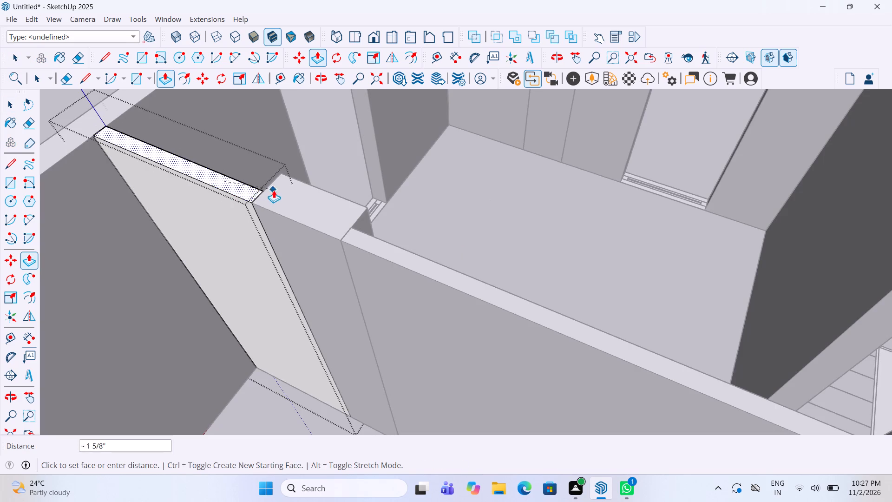
{"action": "left_click", "coordinate": [274, 190]}
{"action": "key", "text": "space"}
{"action": "left_click", "coordinate": [371, 200]}
Lower the top of the partition between the room and the washrooms to the top of the column between the doors.
{"action": "scroll", "coordinate": [371, 205], "scroll_direction": "down", "scroll_amount": 3}
{"action": "scroll", "coordinate": [192, 156], "scroll_direction": "up", "scroll_amount": 8}
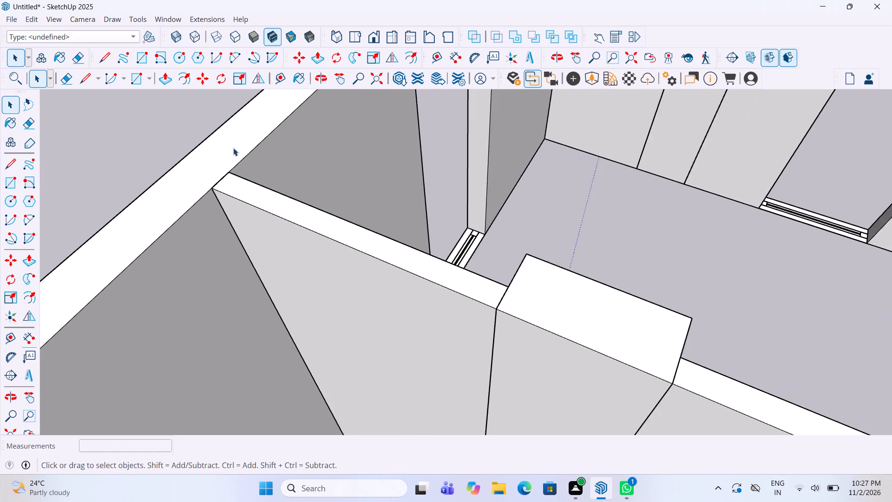
{"action": "scroll", "coordinate": [230, 173], "scroll_direction": "down", "scroll_amount": 12}
{"action": "scroll", "coordinate": [271, 216], "scroll_direction": "down", "scroll_amount": 7}
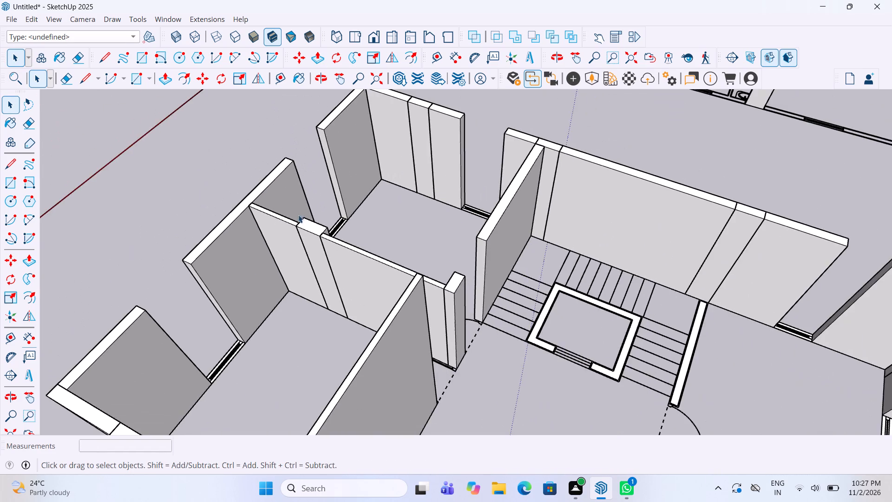
{"action": "middle_click_drag", "start_coordinate": [500, 220], "coordinate": [256, 156]}
{"action": "middle_click_drag", "start_coordinate": [269, 181], "coordinate": [283, 281]}
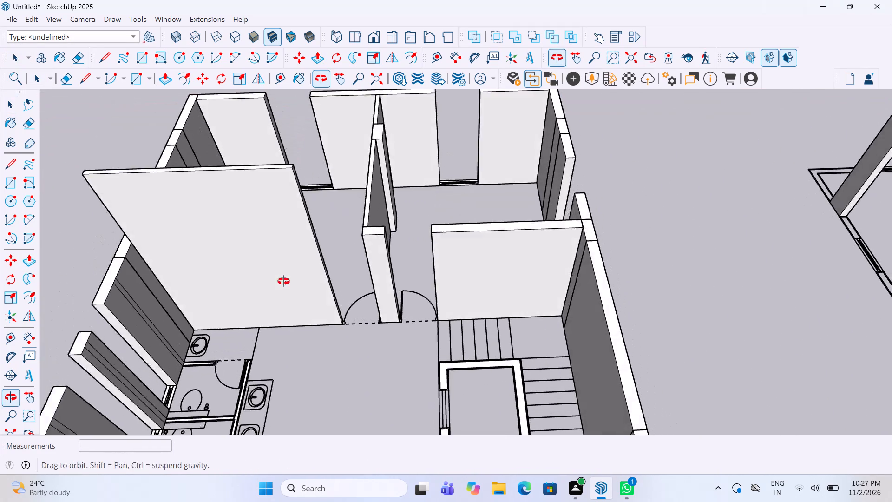
{"action": "middle_click_drag", "start_coordinate": [283, 281], "coordinate": [286, 294]}
{"action": "scroll", "coordinate": [244, 264], "scroll_direction": "up", "scroll_amount": 2}
{"action": "double_click", "coordinate": [243, 264]}
{"action": "key", "text": "p"}
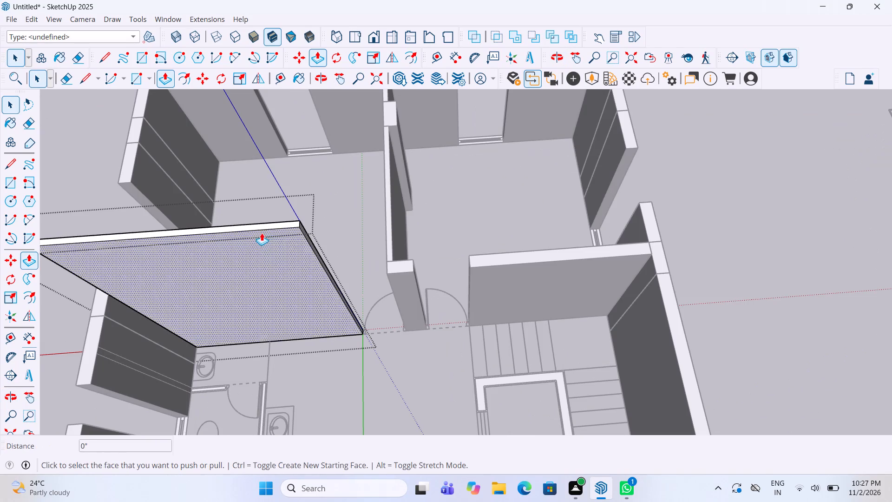
{"action": "left_click", "coordinate": [263, 225]}
{"action": "left_click", "coordinate": [400, 260]}
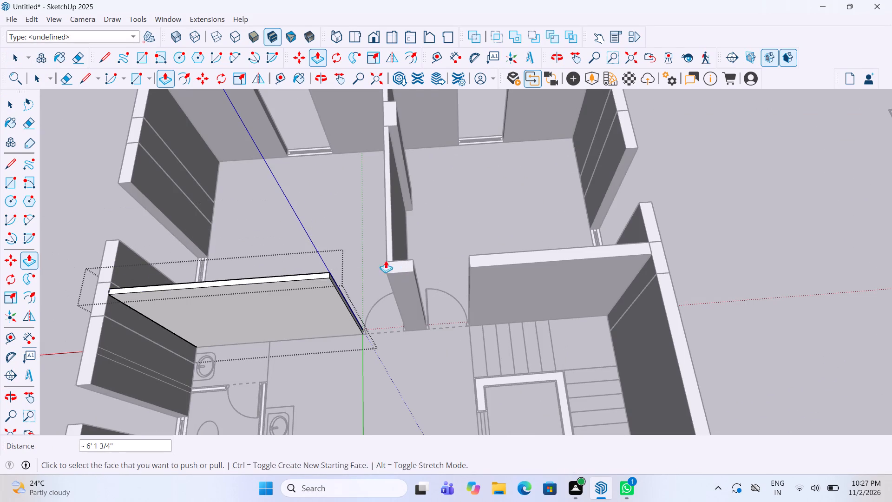
{"action": "key", "text": "space"}
{"action": "left_click", "coordinate": [348, 260]}
Extrude the short washroom partition beside the first toilet's door, level with the top of the exterior wall.
{"action": "scroll", "coordinate": [365, 235], "scroll_direction": "down", "scroll_amount": 3}
{"action": "middle_click_drag", "start_coordinate": [384, 247], "coordinate": [386, 234]}
{"action": "scroll", "coordinate": [386, 234], "scroll_direction": "down", "scroll_amount": 6}
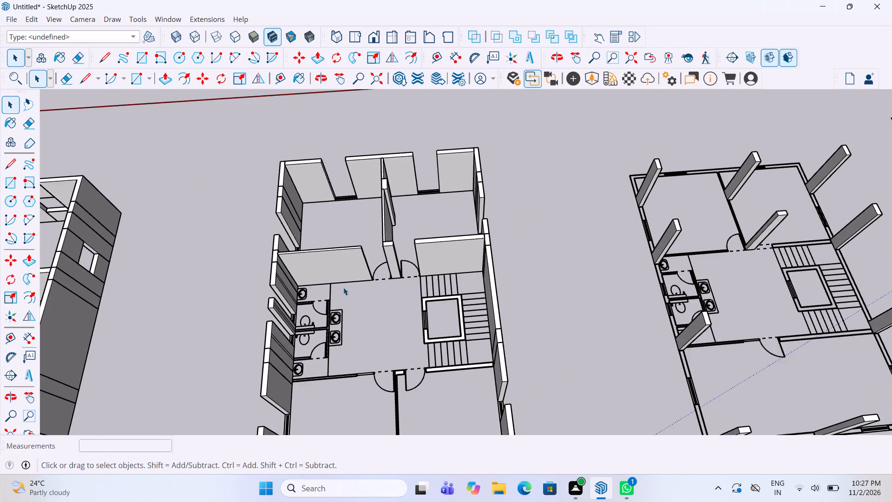
{"action": "scroll", "coordinate": [303, 307], "scroll_direction": "up", "scroll_amount": 14}
{"action": "double_click", "coordinate": [303, 302]}
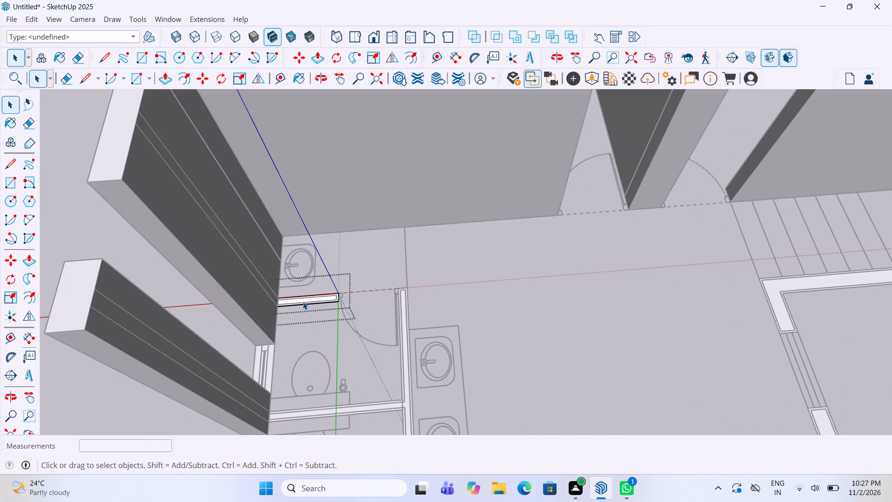
{"action": "left_click", "coordinate": [303, 302]}
{"action": "key", "text": "p"}
{"action": "scroll", "coordinate": [305, 284], "scroll_direction": "down", "scroll_amount": 4}
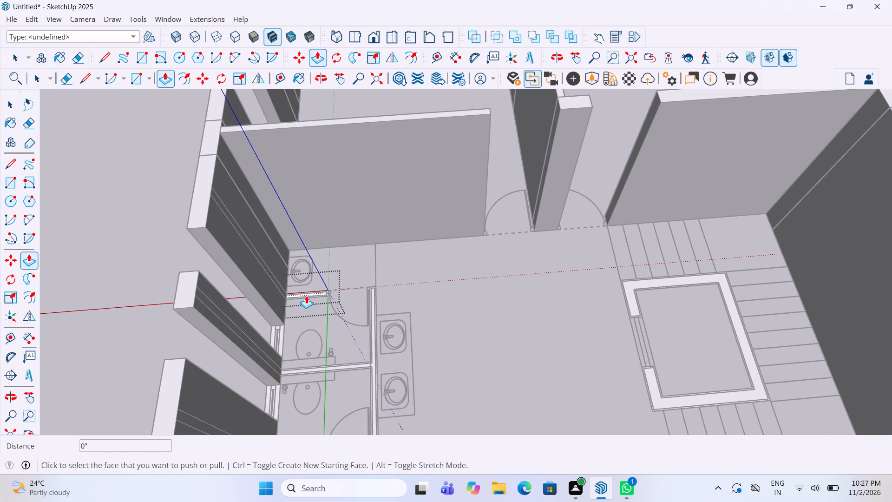
{"action": "left_click", "coordinate": [307, 292]}
{"action": "left_click", "coordinate": [191, 284]}
{"action": "key", "text": "space"}
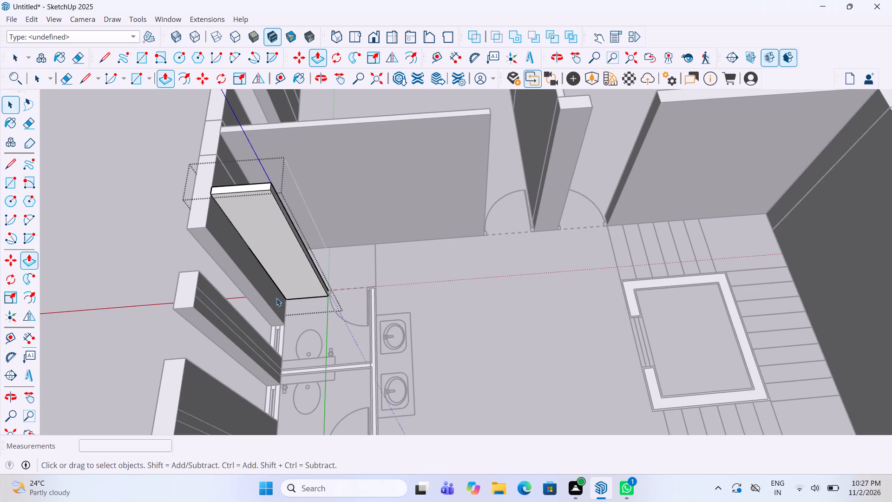
{"action": "left_click", "coordinate": [459, 302]}
Extrude the long washroom wall behind the two hall washbasins by the same distance as the short washroom partition.
{"action": "middle_click_drag", "start_coordinate": [452, 294], "coordinate": [442, 287]}
{"action": "scroll", "coordinate": [393, 317], "scroll_direction": "up", "scroll_amount": 3}
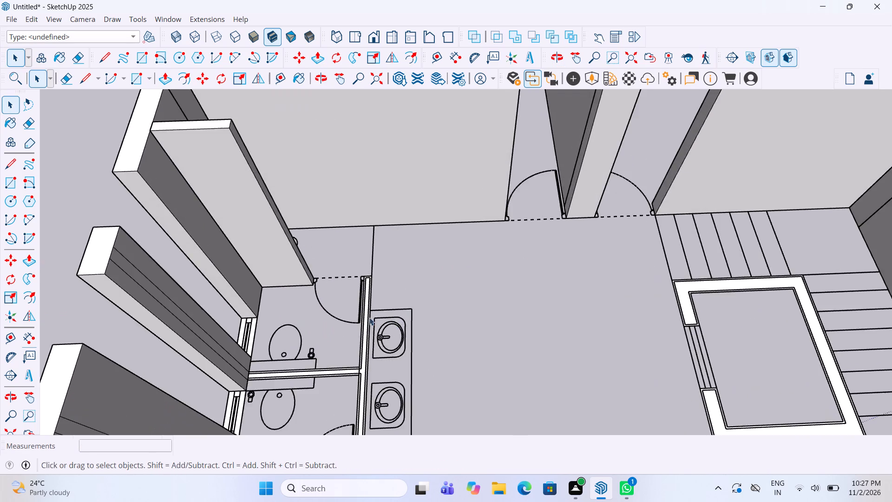
{"action": "scroll", "coordinate": [369, 317], "scroll_direction": "up", "scroll_amount": 3}
{"action": "double_click", "coordinate": [365, 320]}
{"action": "key", "text": "p"}
{"action": "double_click", "coordinate": [365, 320]}
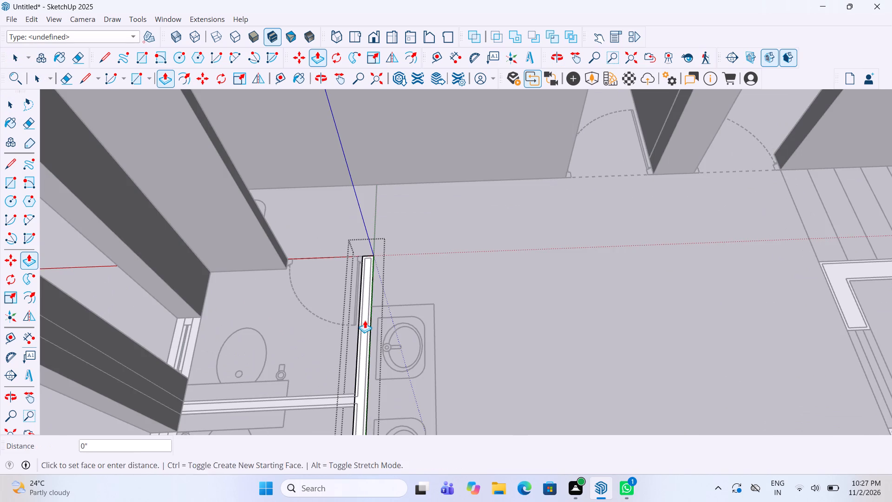
{"action": "key", "text": "space"}
{"action": "left_click", "coordinate": [508, 295]}
Extrude the partition between the two toilets by the same distance as the other washroom walls.
{"action": "scroll", "coordinate": [526, 271], "scroll_direction": "down", "scroll_amount": 8}
{"action": "scroll", "coordinate": [420, 334], "scroll_direction": "up", "scroll_amount": 2}
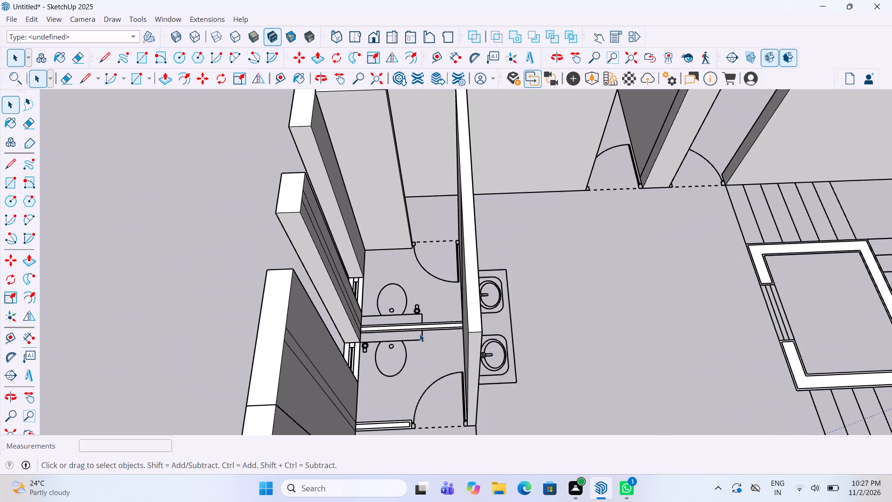
{"action": "scroll", "coordinate": [420, 334], "scroll_direction": "up", "scroll_amount": 6}
{"action": "double_click", "coordinate": [416, 324]}
{"action": "key", "text": "p"}
{"action": "double_click", "coordinate": [416, 324]}
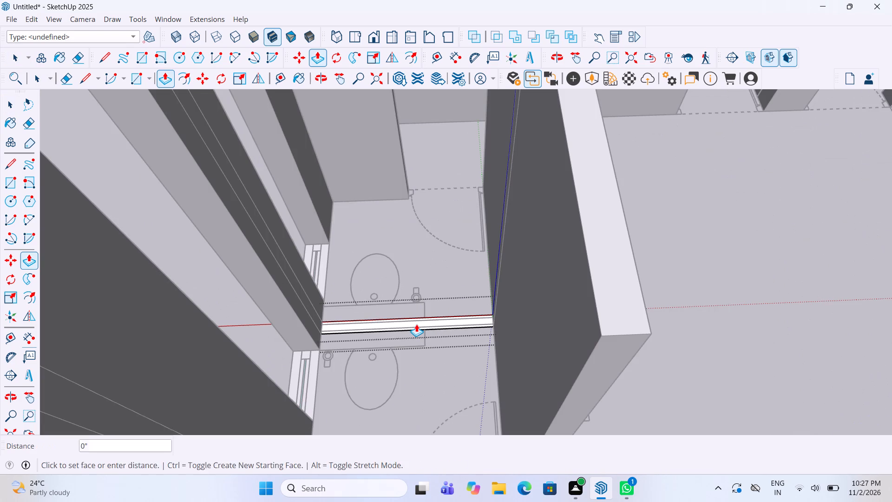
{"action": "key", "text": "space"}
{"action": "left_click", "coordinate": [416, 350]}
Extrude the short partition beside the second toilet's door by the same distance as the other washroom walls.
{"action": "scroll", "coordinate": [465, 295], "scroll_direction": "down", "scroll_amount": 9}
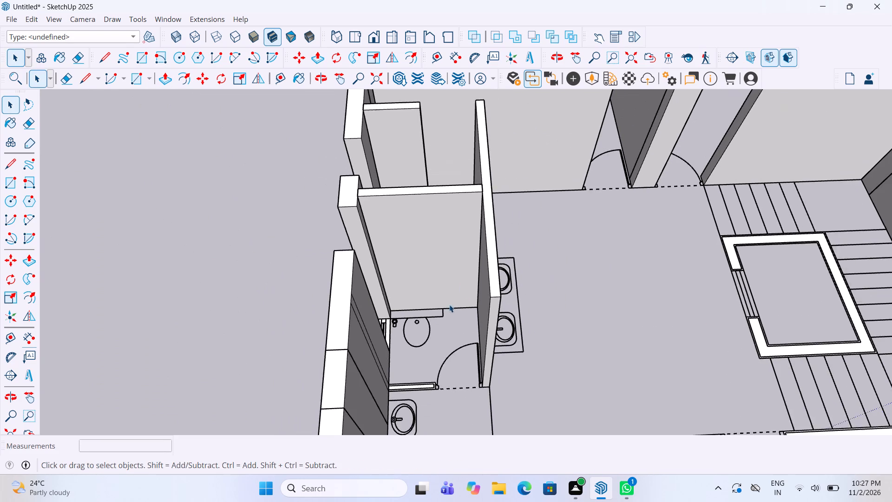
{"action": "scroll", "coordinate": [367, 189], "scroll_direction": "up", "scroll_amount": 12}
{"action": "scroll", "coordinate": [370, 209], "scroll_direction": "down", "scroll_amount": 4}
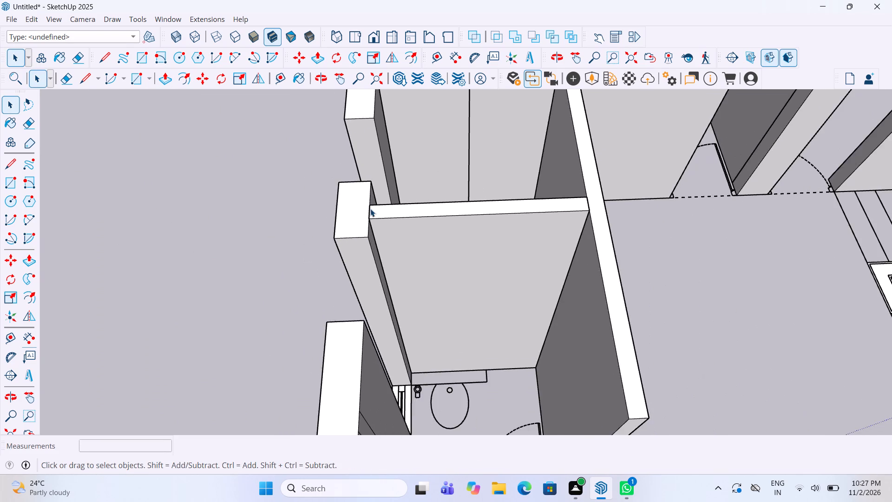
{"action": "scroll", "coordinate": [370, 209], "scroll_direction": "down", "scroll_amount": 9}
{"action": "scroll", "coordinate": [450, 416], "scroll_direction": "up", "scroll_amount": 4}
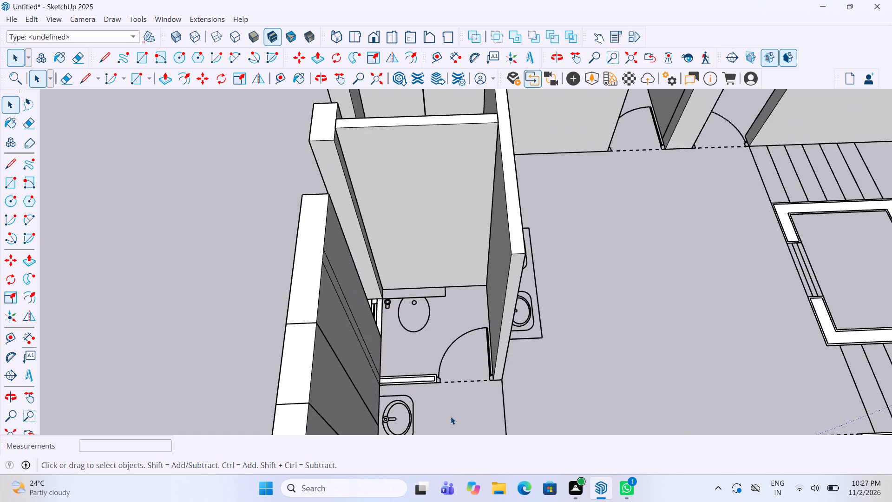
{"action": "scroll", "coordinate": [412, 390], "scroll_direction": "up", "scroll_amount": 9}
{"action": "double_click", "coordinate": [413, 367]}
{"action": "key", "text": "p"}
{"action": "double_click", "coordinate": [417, 376]}
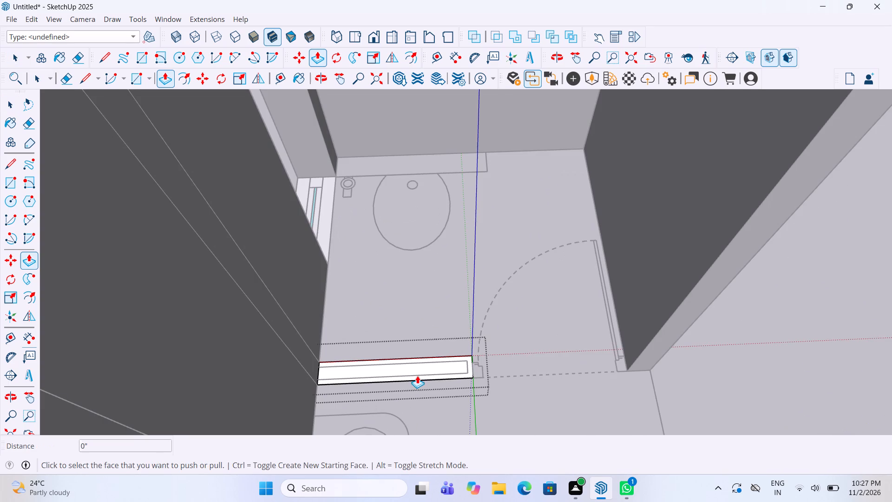
{"action": "key", "text": "space"}
{"action": "scroll", "coordinate": [416, 363], "scroll_direction": "down", "scroll_amount": 15}
{"action": "left_click", "coordinate": [295, 315]}
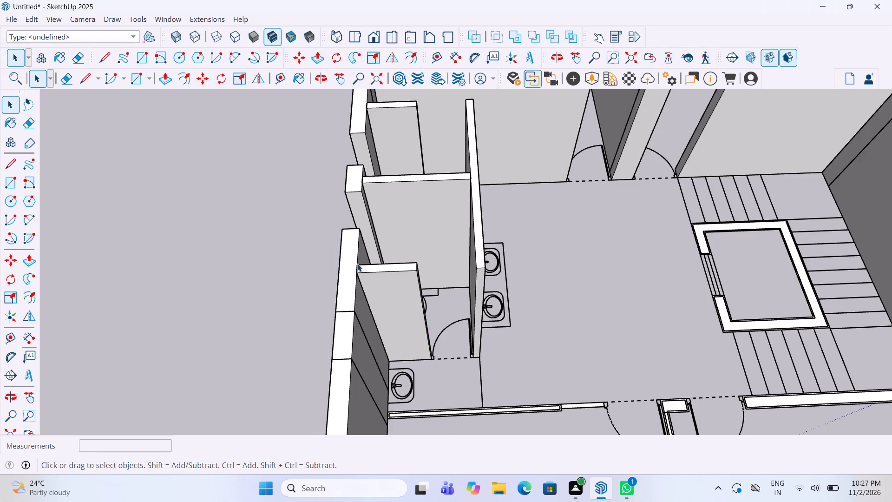
Extrude the long wall between the washroom's end basin and the adjoining room by the same distance as the washroom partitions.
{"action": "scroll", "coordinate": [357, 259], "scroll_direction": "up", "scroll_amount": 11}
{"action": "scroll", "coordinate": [355, 281], "scroll_direction": "down", "scroll_amount": 6}
{"action": "scroll", "coordinate": [314, 266], "scroll_direction": "down", "scroll_amount": 12}
{"action": "scroll", "coordinate": [375, 336], "scroll_direction": "up", "scroll_amount": 13}
{"action": "double_click", "coordinate": [374, 332]}
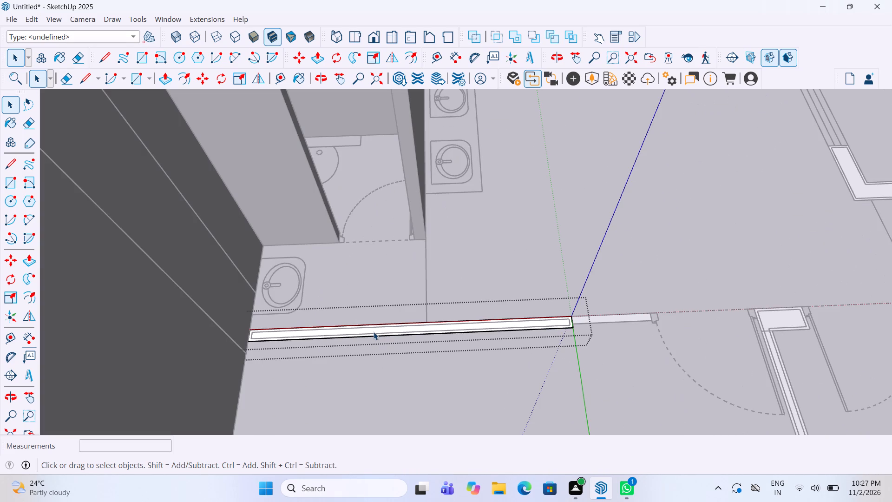
{"action": "key", "text": "p"}
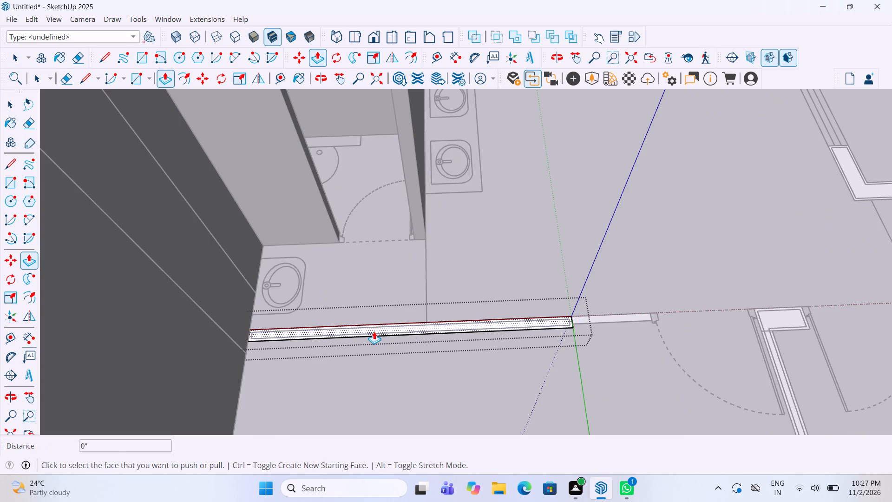
{"action": "double_click", "coordinate": [374, 330]}
{"action": "key", "text": "space"}
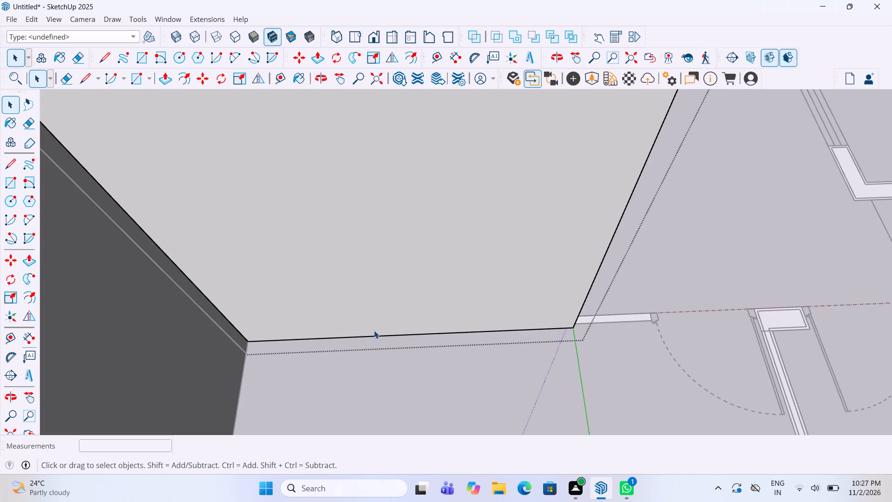
{"action": "scroll", "coordinate": [372, 331], "scroll_direction": "down", "scroll_amount": 10}
{"action": "left_click", "coordinate": [241, 330]}
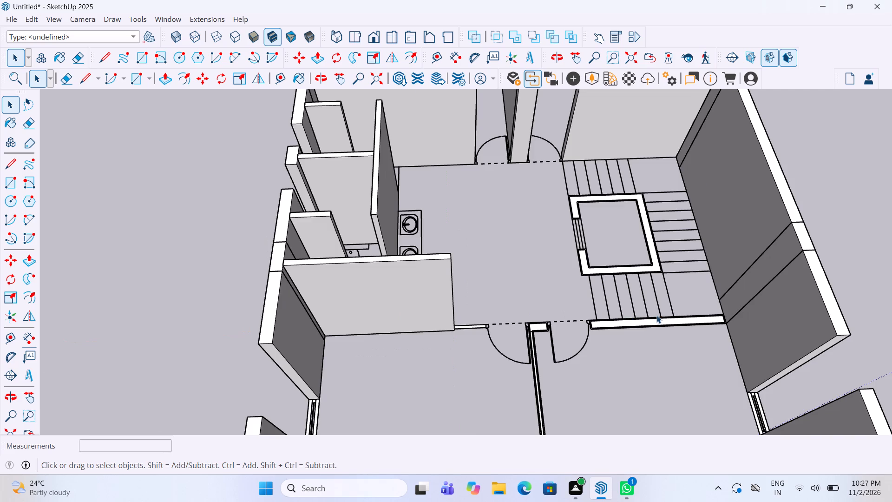
Extrude the wall between the staircase and the adjoining room, from the door jamb to the exterior wall, by the same distance.
{"action": "scroll", "coordinate": [656, 315], "scroll_direction": "up", "scroll_amount": 4}
{"action": "double_click", "coordinate": [652, 322]}
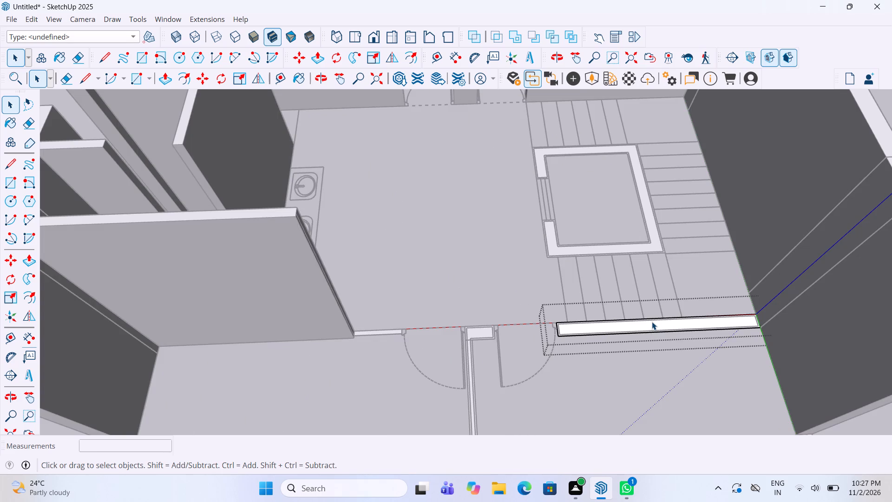
{"action": "key", "text": "p"}
{"action": "double_click", "coordinate": [652, 322]}
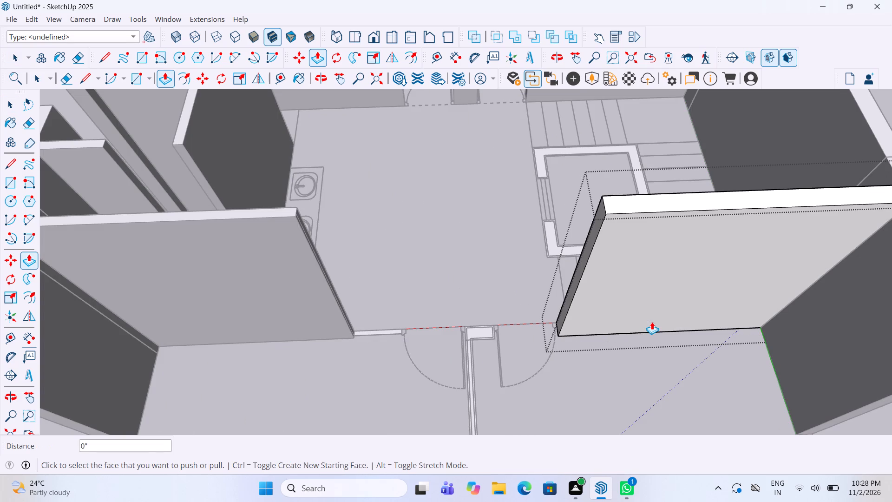
{"action": "key", "text": "space"}
{"action": "left_click", "coordinate": [658, 375]}
Extrude the short wall segment between the washroom-side wall and the door jamb by the same distance.
{"action": "scroll", "coordinate": [628, 330], "scroll_direction": "down", "scroll_amount": 4}
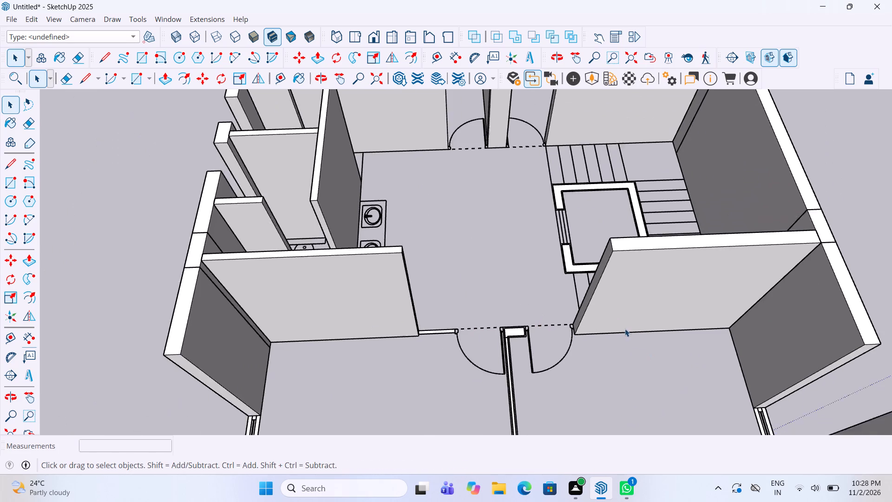
{"action": "scroll", "coordinate": [771, 246], "scroll_direction": "up", "scroll_amount": 9}
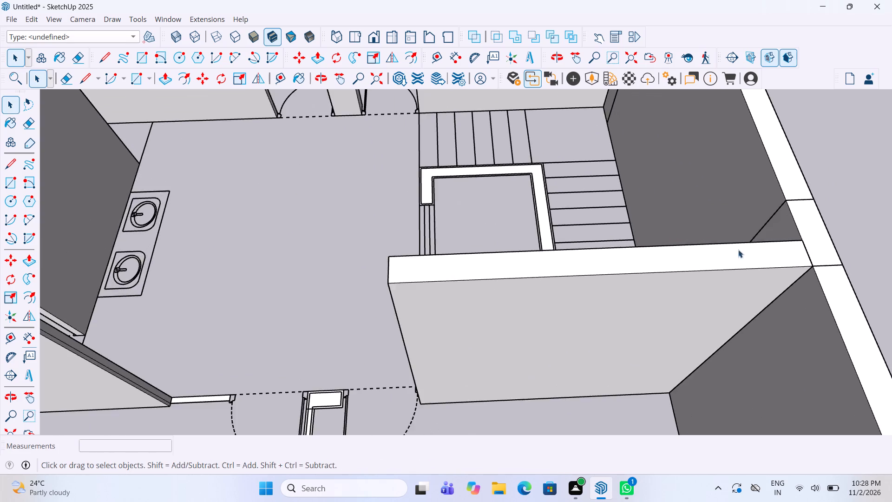
{"action": "scroll", "coordinate": [655, 266], "scroll_direction": "down", "scroll_amount": 6}
{"action": "scroll", "coordinate": [413, 325], "scroll_direction": "up", "scroll_amount": 4}
{"action": "scroll", "coordinate": [282, 368], "scroll_direction": "up", "scroll_amount": 2}
{"action": "double_click", "coordinate": [289, 378]}
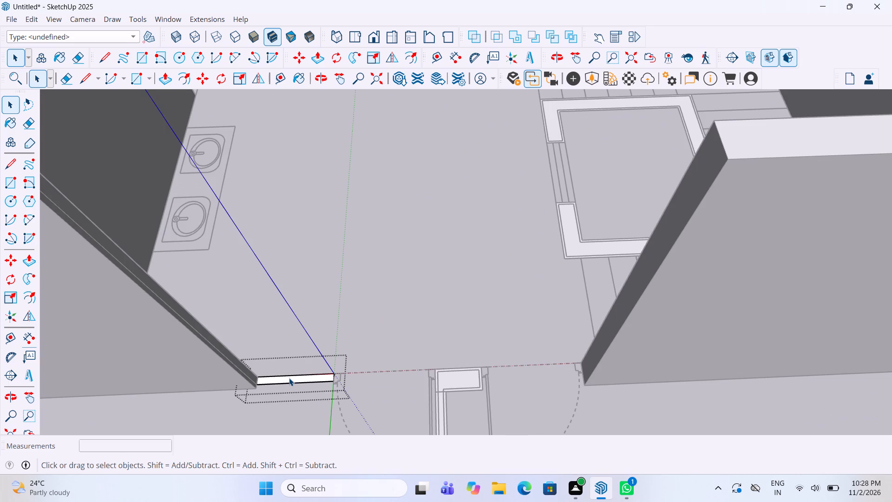
{"action": "key", "text": "p"}
{"action": "double_click", "coordinate": [289, 378]}
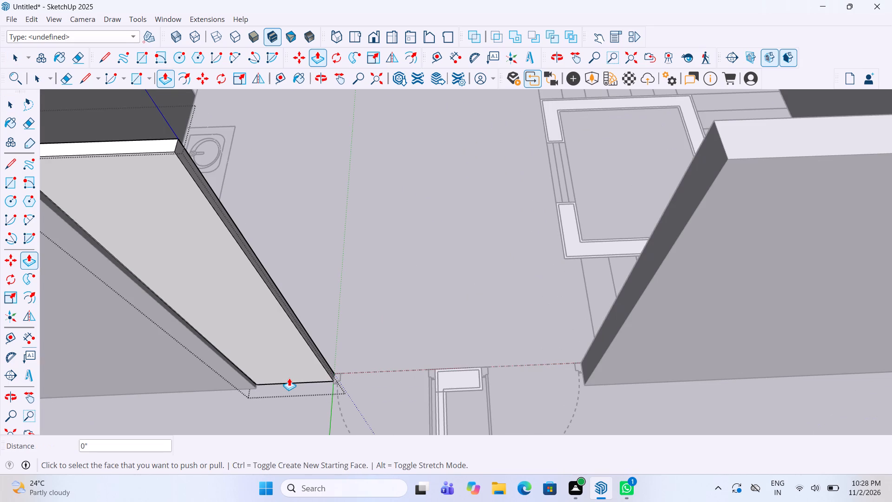
{"action": "key", "text": "space"}
{"action": "left_click", "coordinate": [420, 294]}
Extrude the column between the two doors on the staircase's far side by the same distance as the adjacent walls.
{"action": "scroll", "coordinate": [409, 249], "scroll_direction": "down", "scroll_amount": 4}
{"action": "scroll", "coordinate": [451, 321], "scroll_direction": "up", "scroll_amount": 4}
{"action": "double_click", "coordinate": [439, 339]}
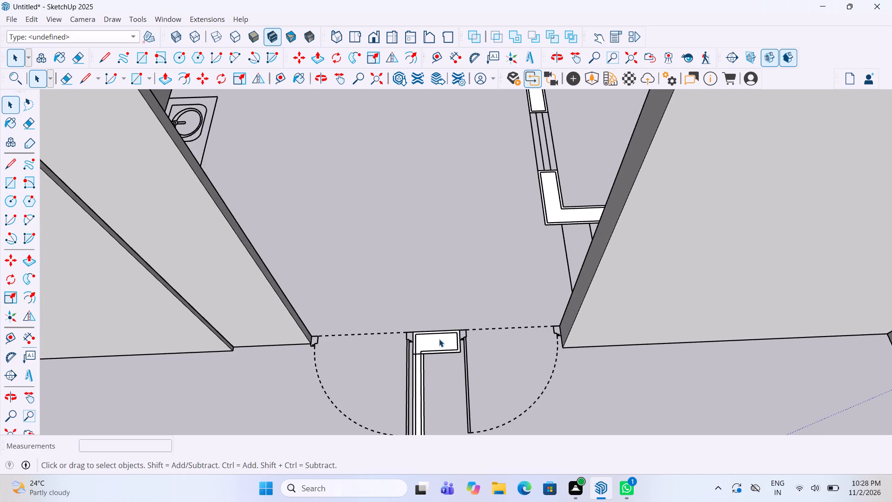
{"action": "key", "text": "p"}
{"action": "double_click", "coordinate": [439, 339]}
{"action": "key", "text": "space"}
{"action": "left_click", "coordinate": [516, 308]}
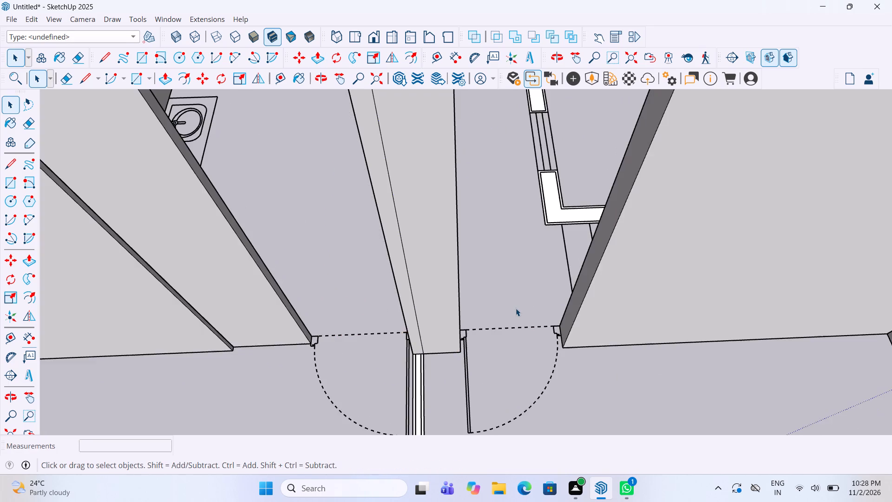
Extrude the thin partition running from the column between the two doors to the exterior wall by the same distance.
{"action": "scroll", "coordinate": [453, 252], "scroll_direction": "down", "scroll_amount": 5}
{"action": "scroll", "coordinate": [411, 385], "scroll_direction": "up", "scroll_amount": 8}
{"action": "double_click", "coordinate": [442, 363]}
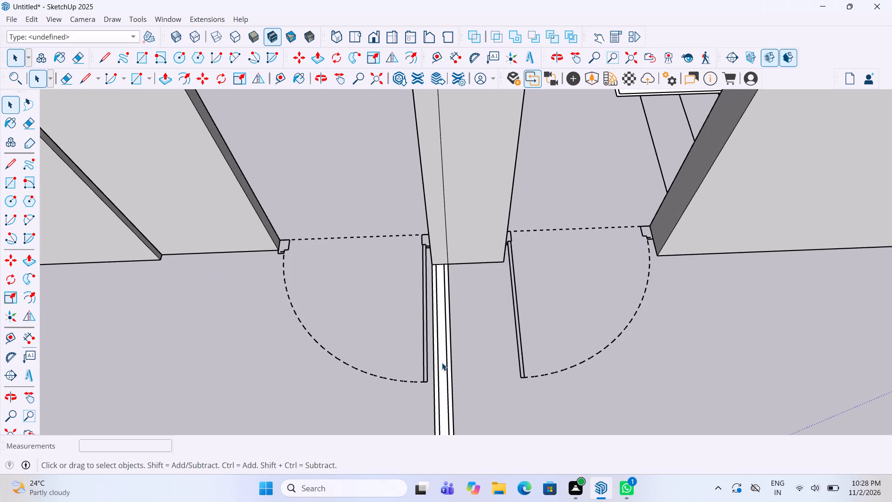
{"action": "key", "text": "p"}
{"action": "double_click", "coordinate": [442, 363]}
{"action": "key", "text": "space"}
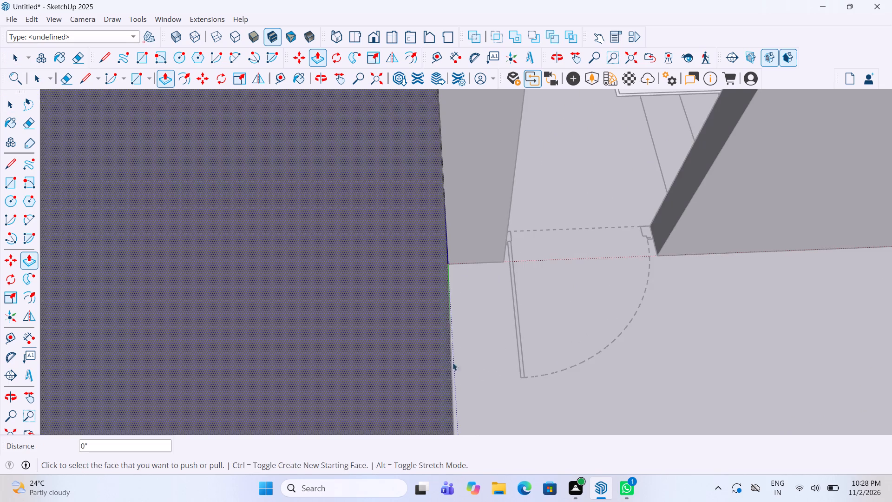
{"action": "left_click", "coordinate": [515, 334]}
{"action": "scroll", "coordinate": [464, 313], "scroll_direction": "down", "scroll_amount": 20}
{"action": "scroll", "coordinate": [464, 313], "scroll_direction": "down", "scroll_amount": 1}
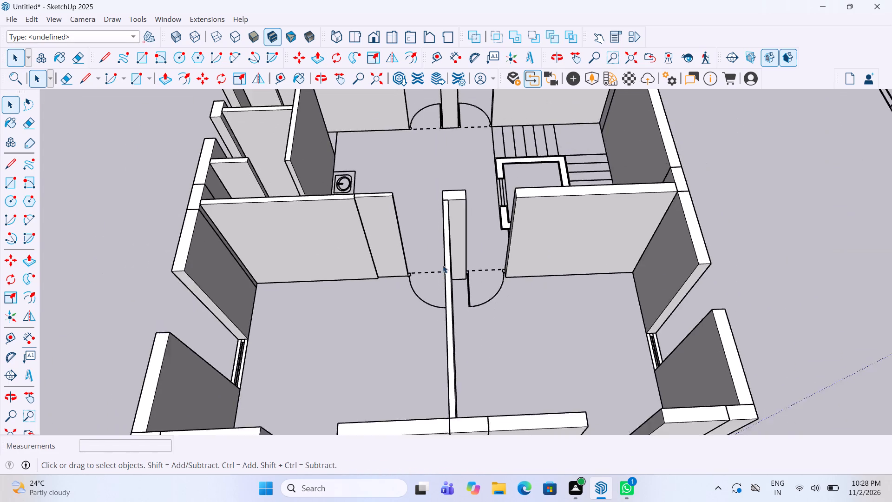
{"action": "scroll", "coordinate": [443, 265], "scroll_direction": "down", "scroll_amount": 7}
{"action": "left_click", "coordinate": [498, 416]}
Draw a rectangle over the first stair tread, from the corner at the door-side wall to the stairwell's inner wall.
{"action": "middle_click_drag", "start_coordinate": [308, 290], "coordinate": [438, 292]}
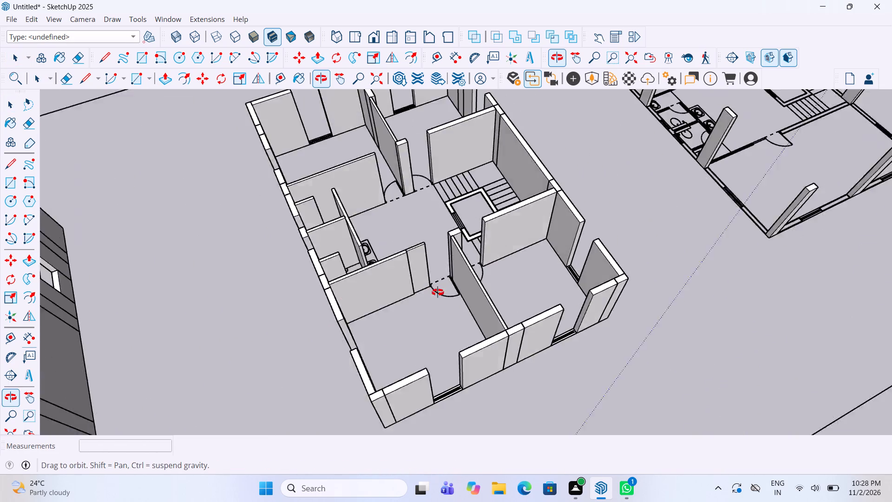
{"action": "middle_click_drag", "start_coordinate": [438, 292], "coordinate": [583, 297]}
{"action": "scroll", "coordinate": [425, 177], "scroll_direction": "up", "scroll_amount": 6}
{"action": "scroll", "coordinate": [412, 202], "scroll_direction": "down", "scroll_amount": 6}
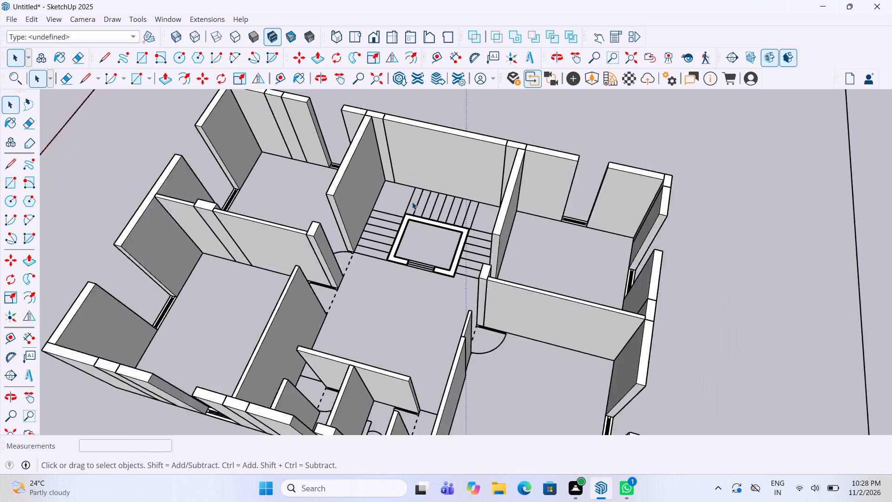
{"action": "scroll", "coordinate": [465, 215], "scroll_direction": "down", "scroll_amount": 3}
{"action": "scroll", "coordinate": [381, 171], "scroll_direction": "up", "scroll_amount": 4}
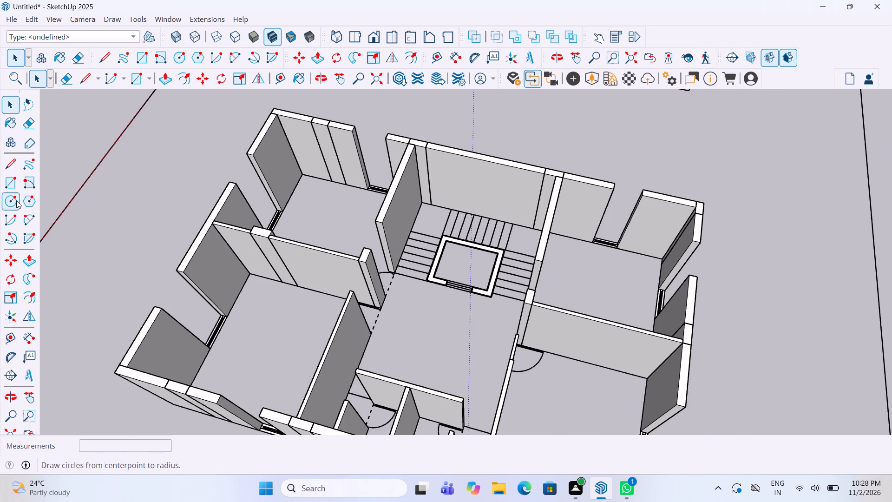
{"action": "left_click", "coordinate": [12, 189]}
{"action": "scroll", "coordinate": [464, 294], "scroll_direction": "up", "scroll_amount": 4}
{"action": "scroll", "coordinate": [396, 273], "scroll_direction": "up", "scroll_amount": 4}
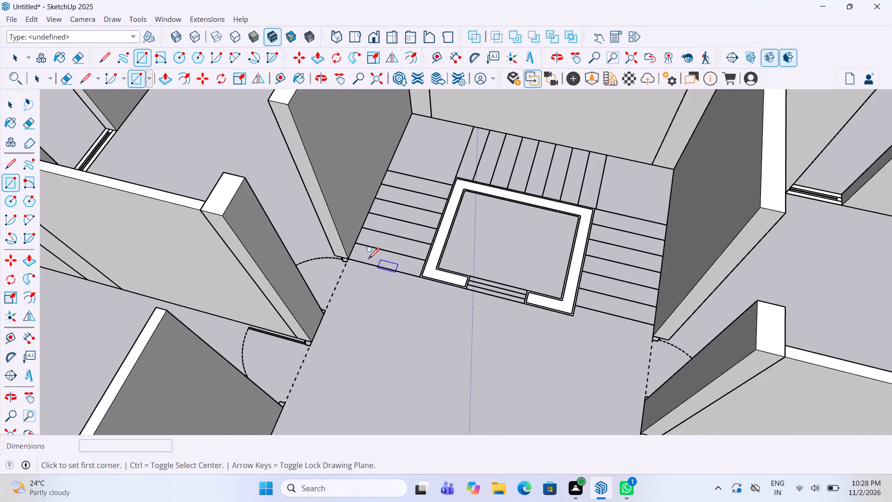
{"action": "scroll", "coordinate": [361, 260], "scroll_direction": "up", "scroll_amount": 10}
{"action": "left_click", "coordinate": [330, 259]}
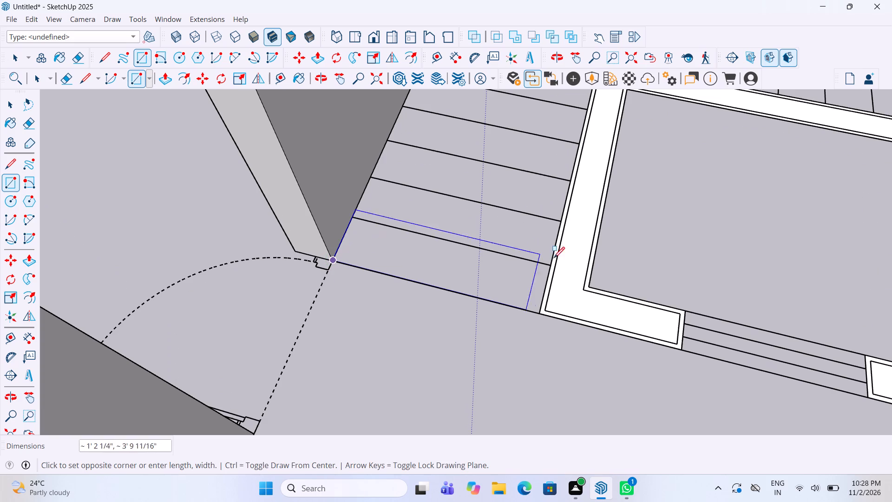
{"action": "left_click", "coordinate": [547, 264]}
{"action": "key", "text": "space"}
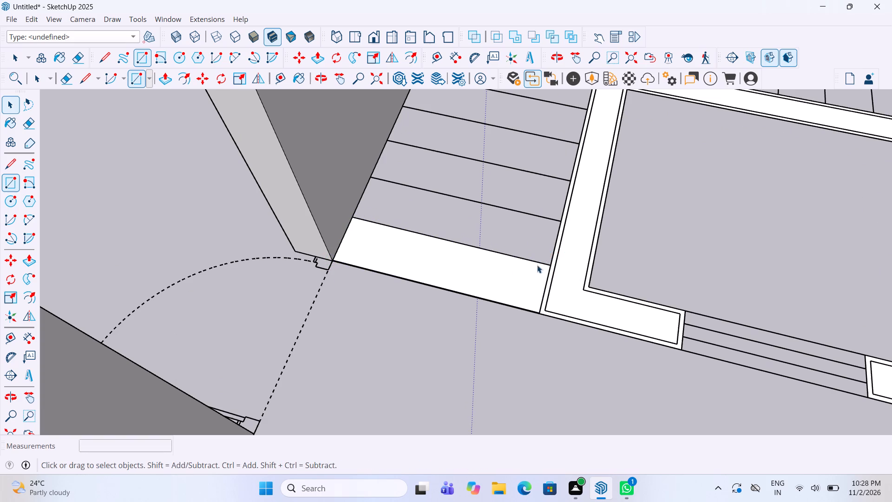
Make the first stair tread's rectangle a group.
{"action": "left_click", "coordinate": [507, 265]}
{"action": "right_click", "coordinate": [507, 265]}
{"action": "left_click", "coordinate": [550, 343]}
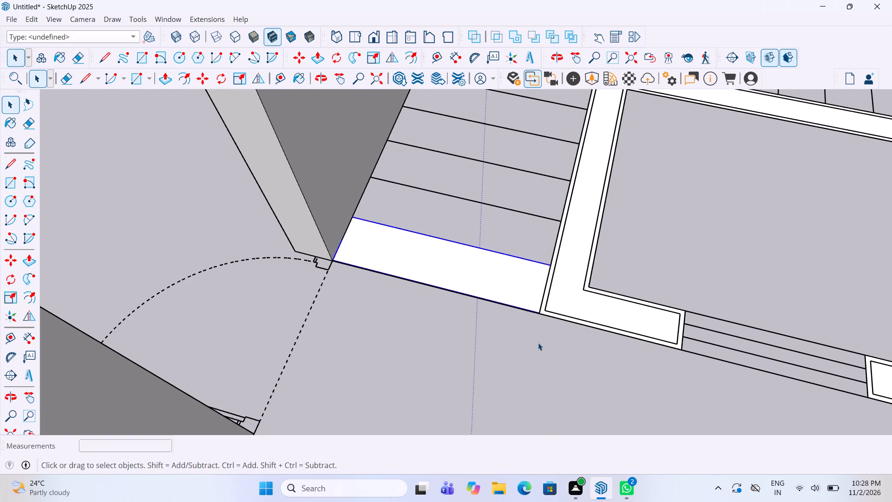
Open the tread group and extrude its face 6" upward to form the first step.
{"action": "scroll", "coordinate": [500, 353], "scroll_direction": "down", "scroll_amount": 6}
{"action": "middle_click_drag", "start_coordinate": [408, 342], "coordinate": [458, 337]}
{"action": "scroll", "coordinate": [482, 316], "scroll_direction": "up", "scroll_amount": 3}
{"action": "double_click", "coordinate": [483, 308]}
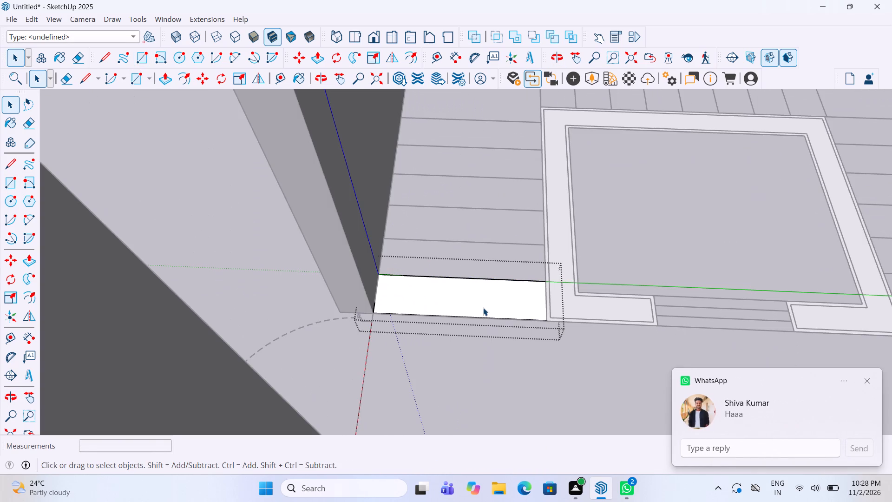
{"action": "key", "text": "p"}
{"action": "left_click", "coordinate": [484, 301]}
{"action": "key", "text": "6"}
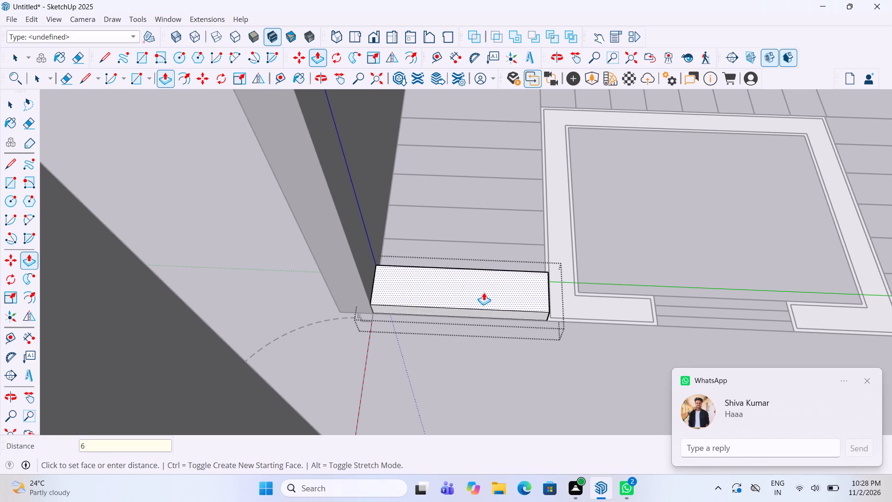
{"action": "key", "text": "shift+quotedbl"}
{"action": "key", "text": "Return"}
{"action": "key", "text": "space"}
{"action": "left_click", "coordinate": [490, 348]}
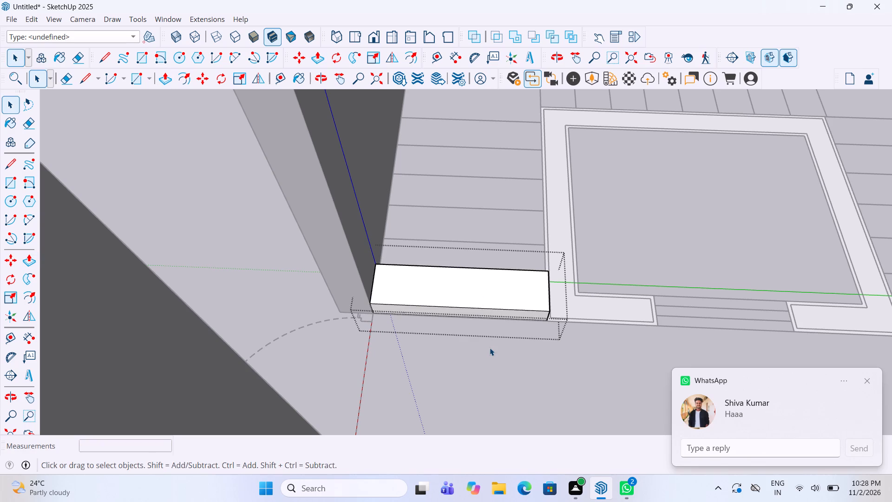
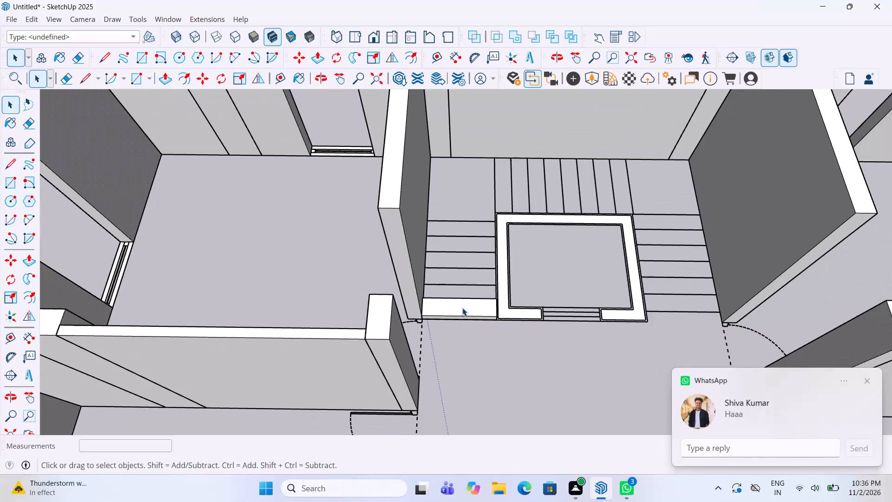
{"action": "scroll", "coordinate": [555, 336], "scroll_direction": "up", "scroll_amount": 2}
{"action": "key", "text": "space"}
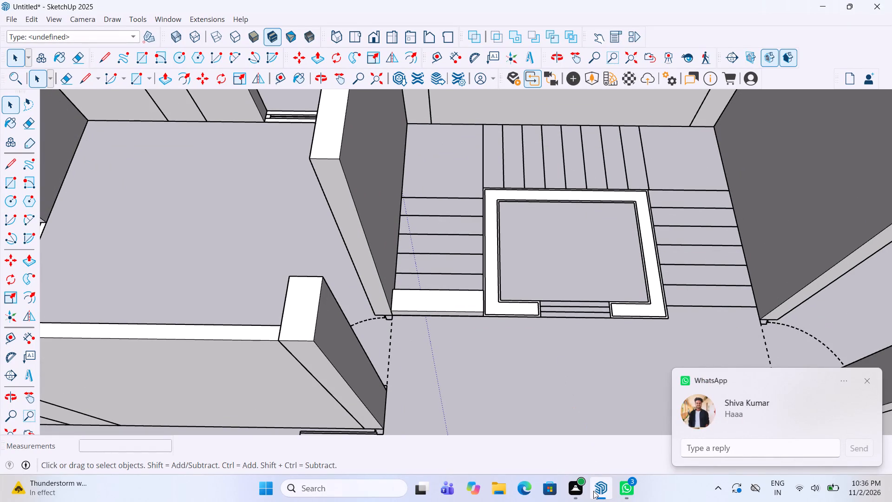
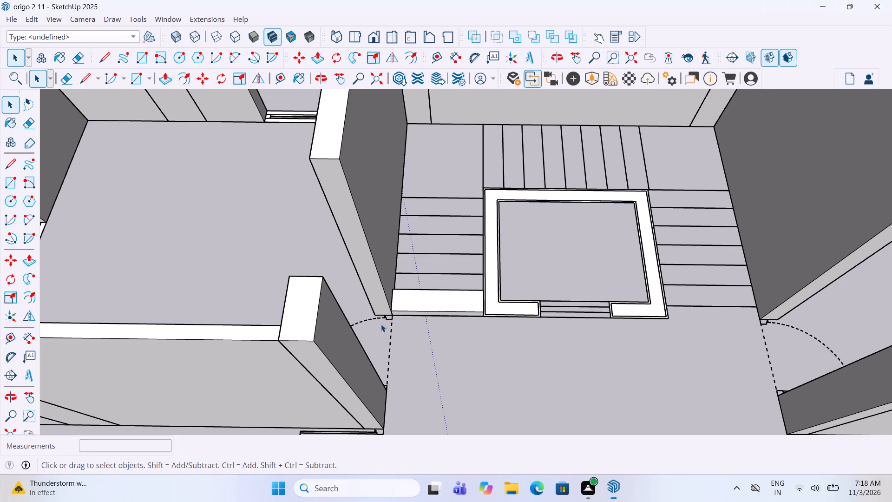
Open the first stair step's group at the foot of the flight and extrude its top face by 6".
{"action": "scroll", "coordinate": [421, 269], "scroll_direction": "down", "scroll_amount": 4}
{"action": "scroll", "coordinate": [477, 284], "scroll_direction": "up", "scroll_amount": 2}
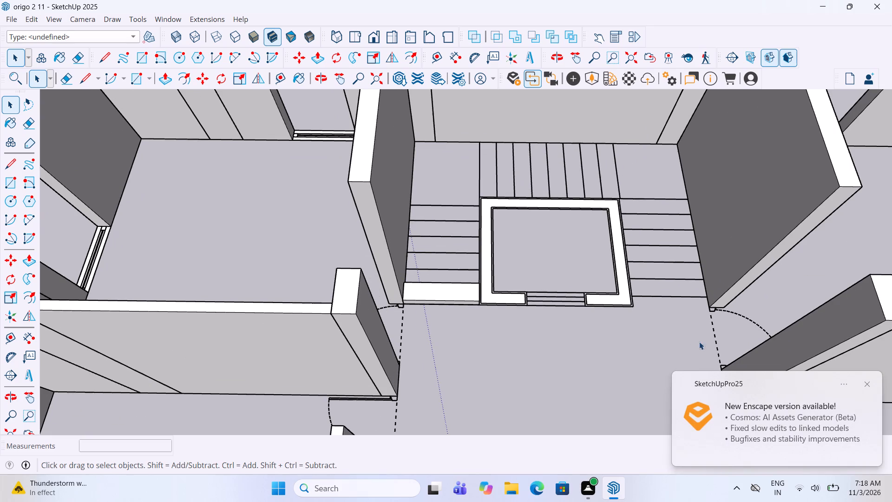
{"action": "left_click", "coordinate": [870, 382]}
{"action": "scroll", "coordinate": [578, 370], "scroll_direction": "down", "scroll_amount": 6}
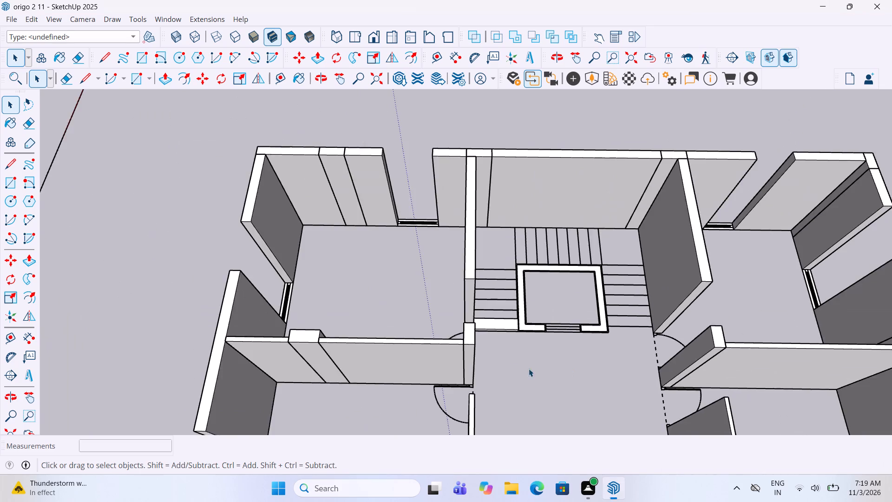
{"action": "scroll", "coordinate": [458, 364], "scroll_direction": "down", "scroll_amount": 4}
{"action": "scroll", "coordinate": [545, 365], "scroll_direction": "up", "scroll_amount": 3}
{"action": "scroll", "coordinate": [476, 311], "scroll_direction": "up", "scroll_amount": 11}
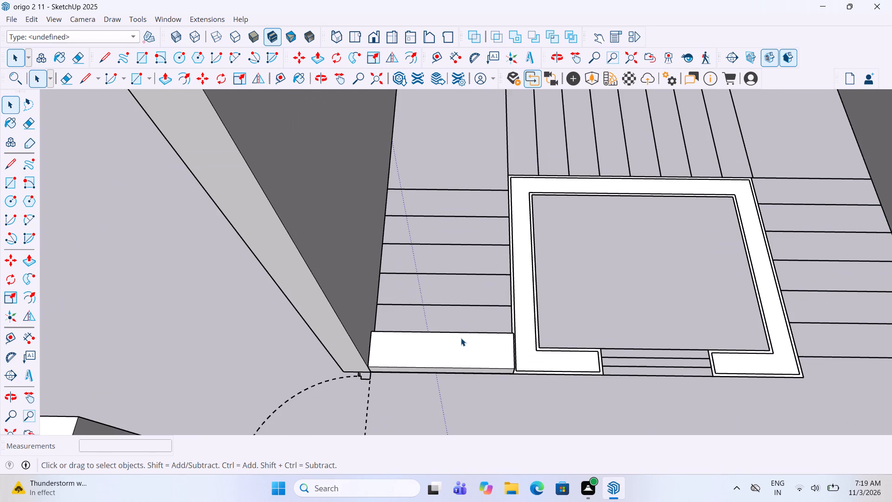
{"action": "left_click", "coordinate": [461, 338]}
{"action": "double_click", "coordinate": [461, 338]}
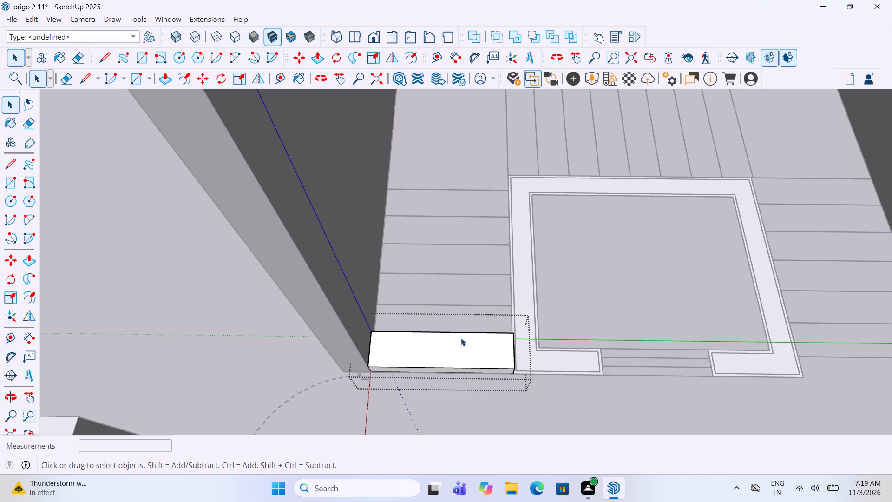
{"action": "key", "text": "p"}
{"action": "left_click", "coordinate": [464, 344]}
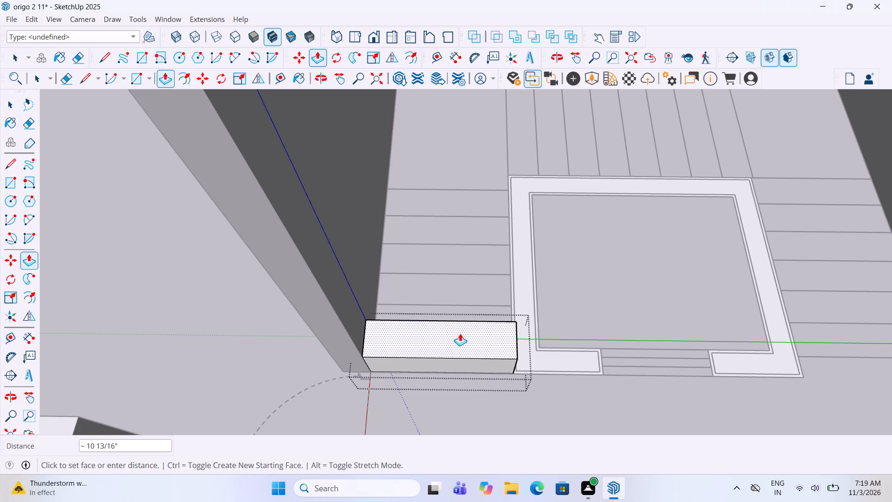
{"action": "type", "text": "6\""}
{"action": "key", "text": "Return"}
{"action": "key", "text": "space"}
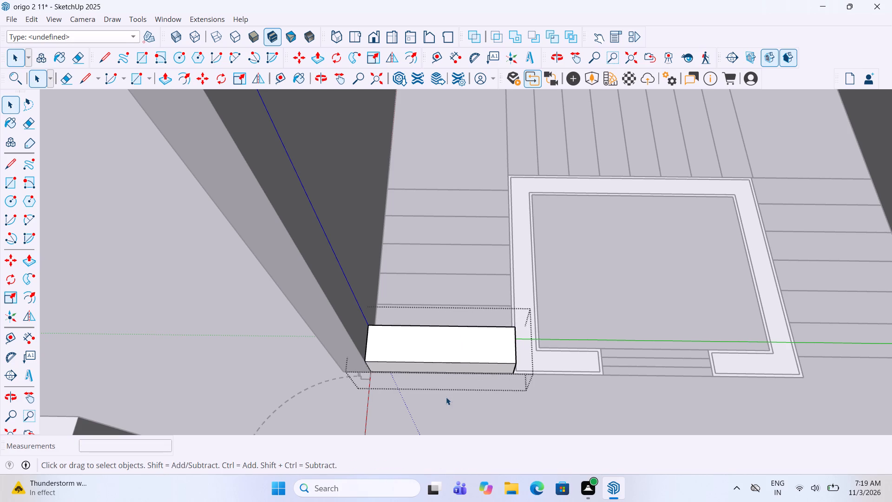
{"action": "left_click", "coordinate": [444, 403]}
Copy the first stair step upward twice, setting each copy's lower front corner on the previous step's top back corner.
{"action": "scroll", "coordinate": [382, 346], "scroll_direction": "down", "scroll_amount": 5}
{"action": "middle_click_drag", "start_coordinate": [568, 312], "coordinate": [273, 307]}
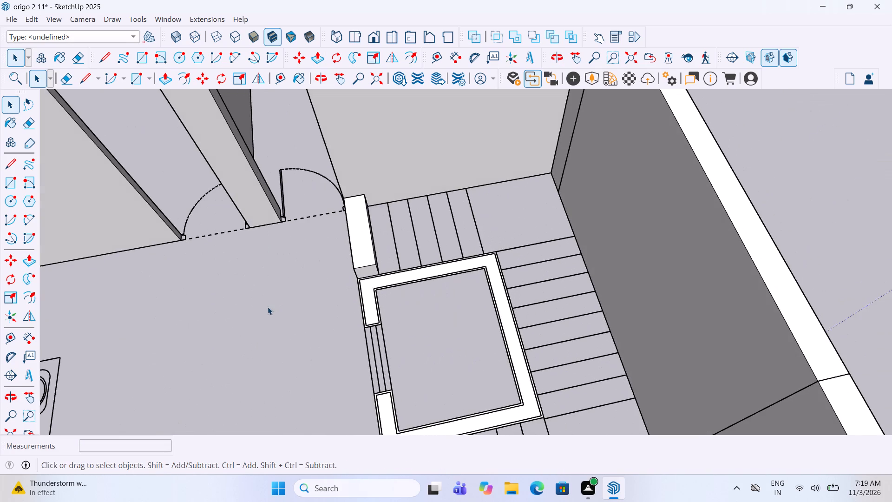
{"action": "scroll", "coordinate": [346, 235], "scroll_direction": "up", "scroll_amount": 6}
{"action": "left_click", "coordinate": [369, 261]}
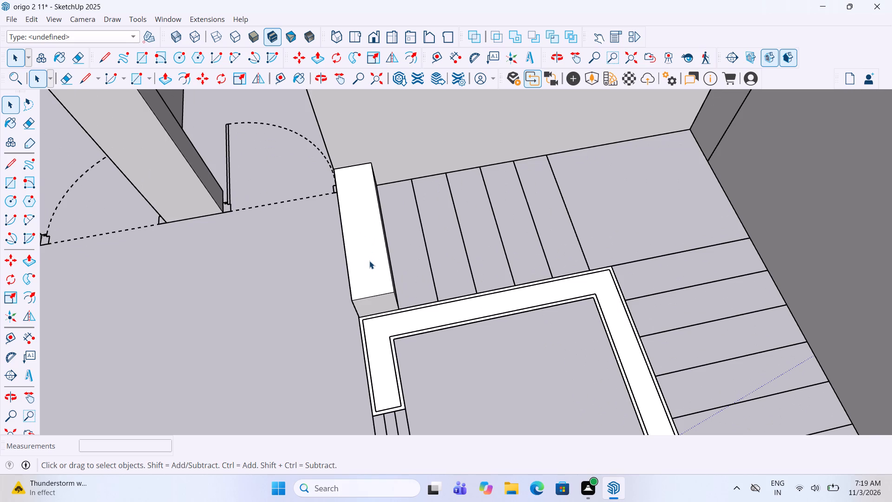
{"action": "key", "text": "m"}
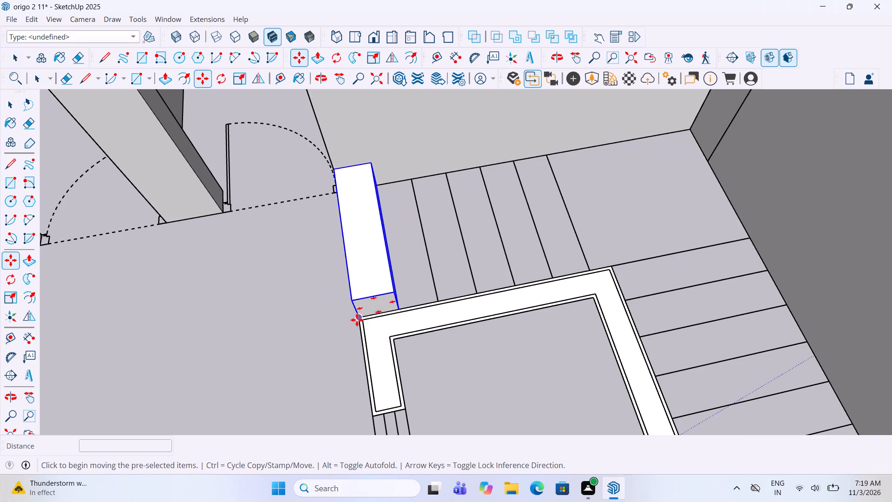
{"action": "left_click", "coordinate": [357, 320]}
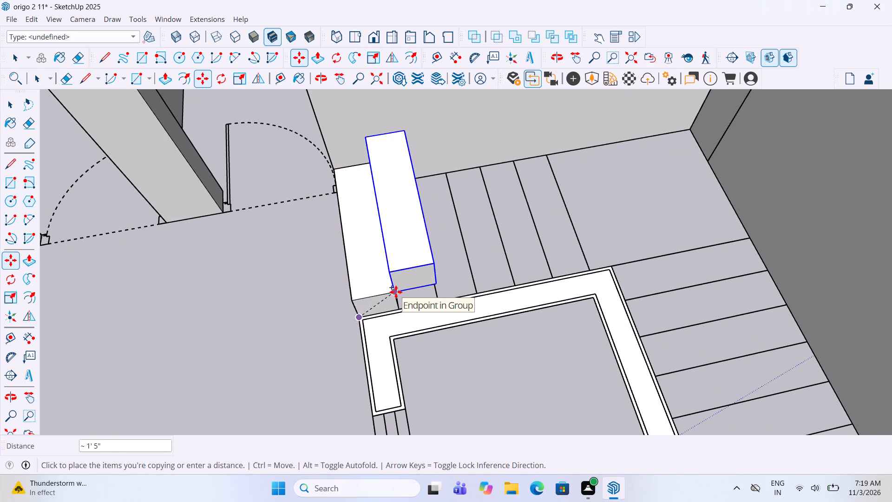
{"action": "left_click", "coordinate": [396, 292]}
{"action": "key", "text": "m"}
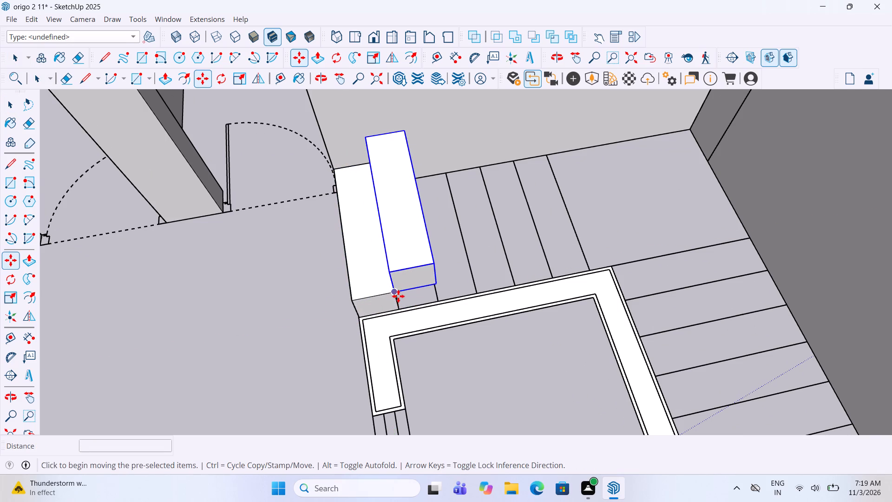
{"action": "left_click", "coordinate": [396, 295], "text": "ctrl"}
{"action": "left_click", "coordinate": [429, 266]}
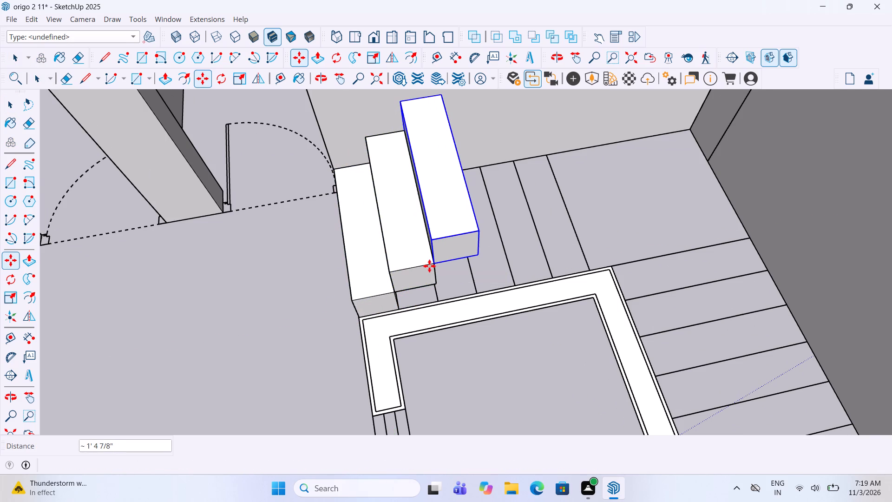
Continue the first flight with three more step copies, each placed on the top back corner of the step before.
{"action": "scroll", "coordinate": [415, 318], "scroll_direction": "down", "scroll_amount": 3}
{"action": "scroll", "coordinate": [457, 256], "scroll_direction": "up", "scroll_amount": 2}
{"action": "key", "text": "m"}
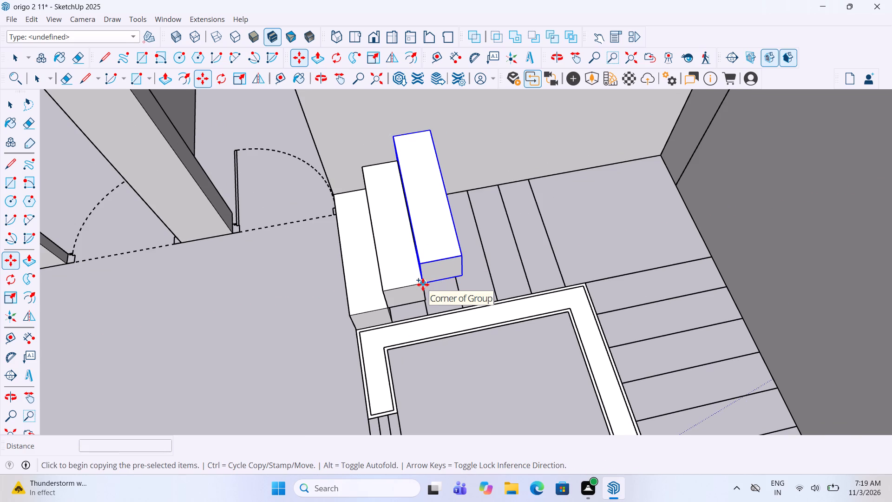
{"action": "left_click", "coordinate": [423, 284]}
{"action": "left_click", "coordinate": [457, 257]}
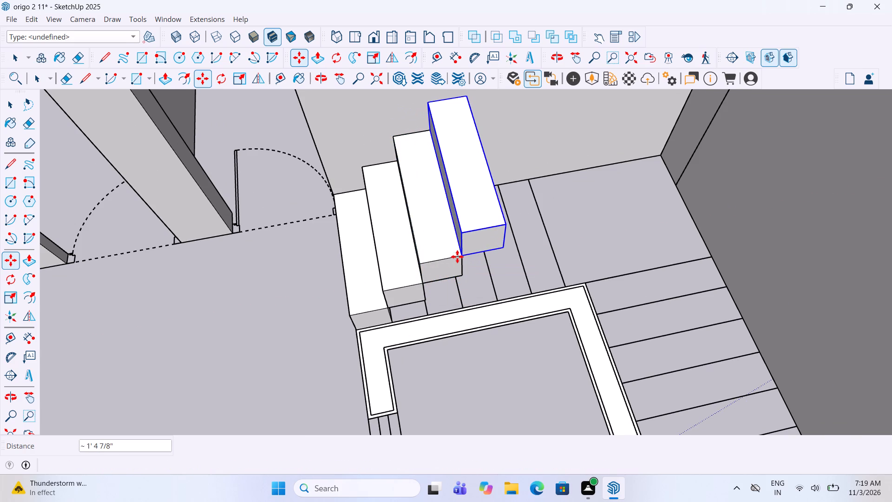
{"action": "key", "text": "m"}
{"action": "left_click", "coordinate": [463, 257]}
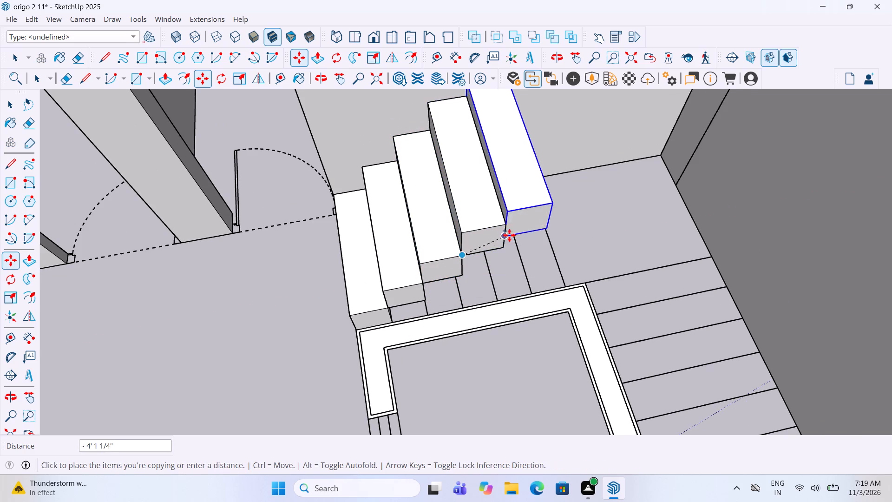
{"action": "left_click", "coordinate": [504, 229]}
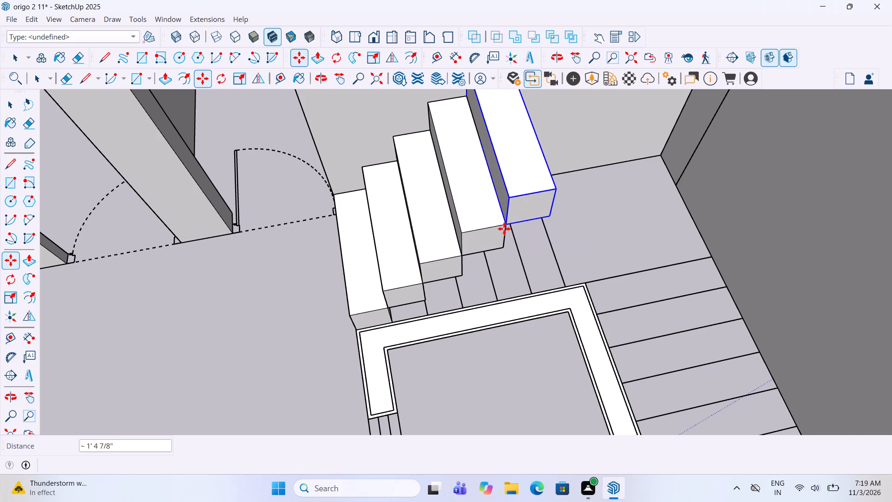
{"action": "scroll", "coordinate": [407, 320], "scroll_direction": "down", "scroll_amount": 2}
{"action": "middle_click_drag", "start_coordinate": [440, 304], "coordinate": [385, 251]}
{"action": "scroll", "coordinate": [449, 257], "scroll_direction": "up", "scroll_amount": 1}
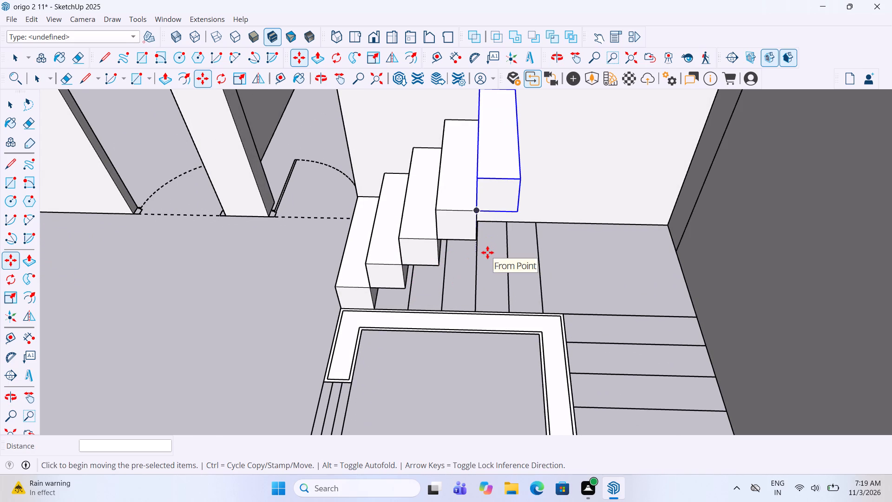
{"action": "key", "text": "m"}
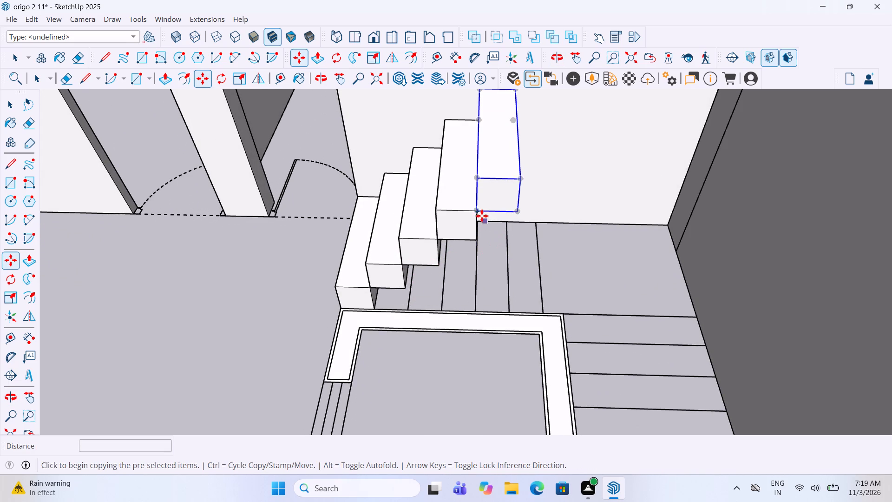
{"action": "left_click", "coordinate": [481, 215]}
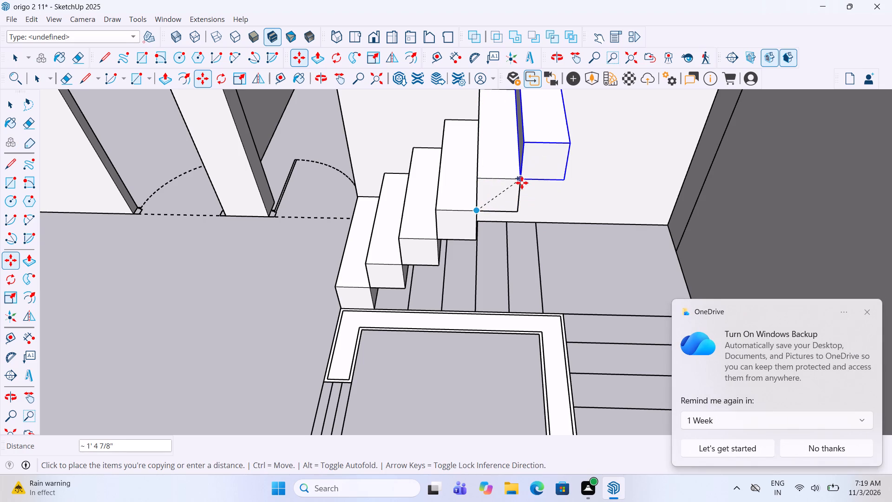
{"action": "left_click", "coordinate": [522, 183]}
{"action": "key", "text": "space"}
{"action": "left_click", "coordinate": [328, 310]}
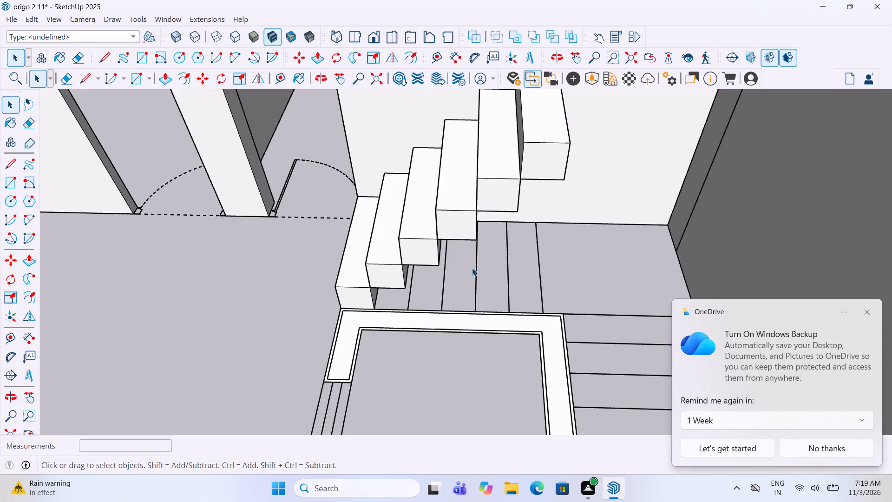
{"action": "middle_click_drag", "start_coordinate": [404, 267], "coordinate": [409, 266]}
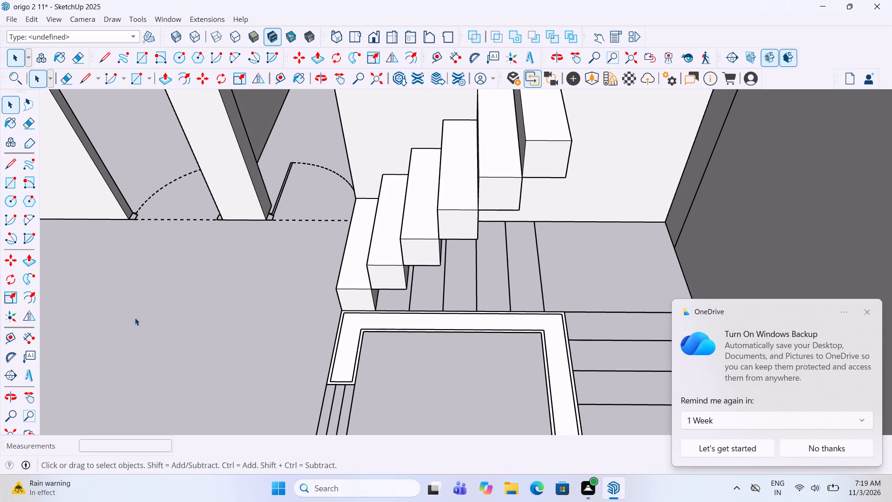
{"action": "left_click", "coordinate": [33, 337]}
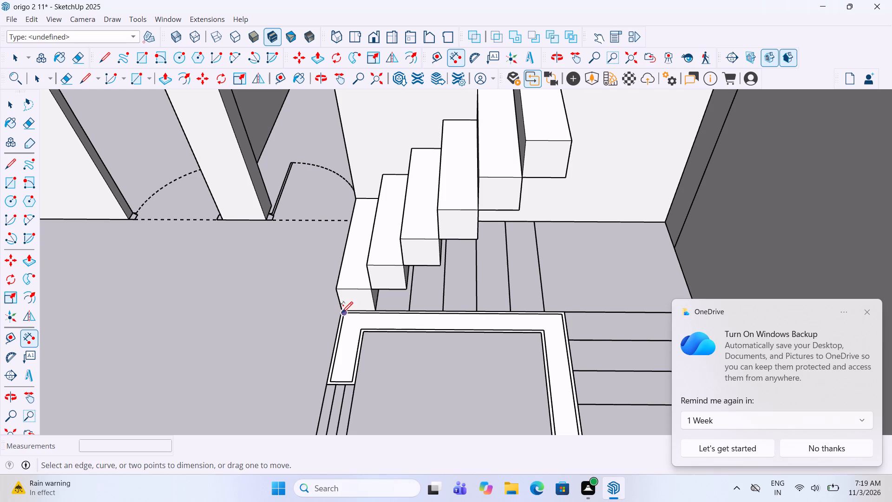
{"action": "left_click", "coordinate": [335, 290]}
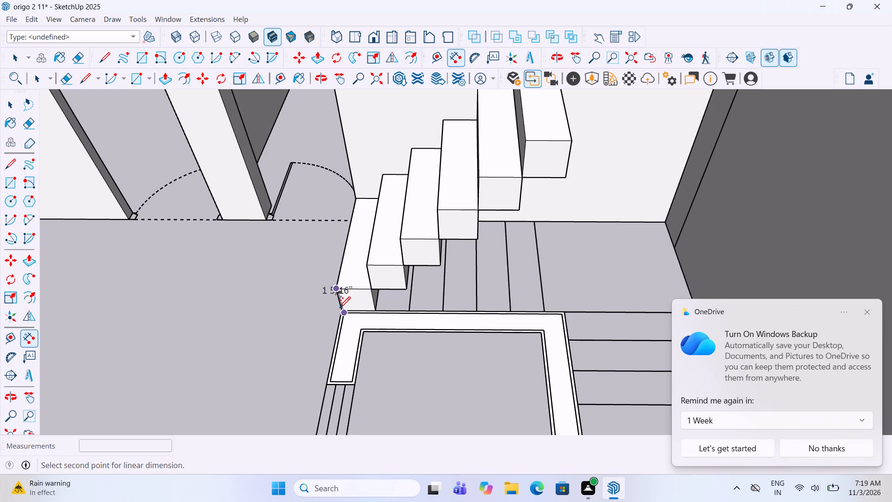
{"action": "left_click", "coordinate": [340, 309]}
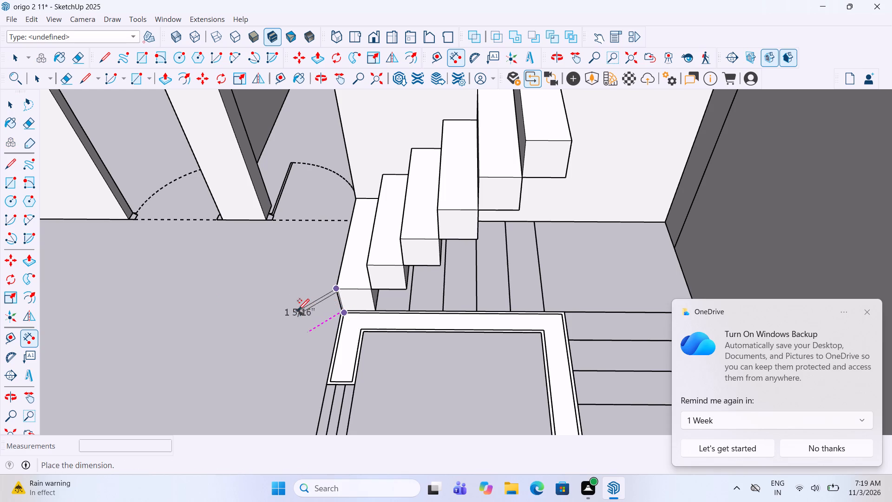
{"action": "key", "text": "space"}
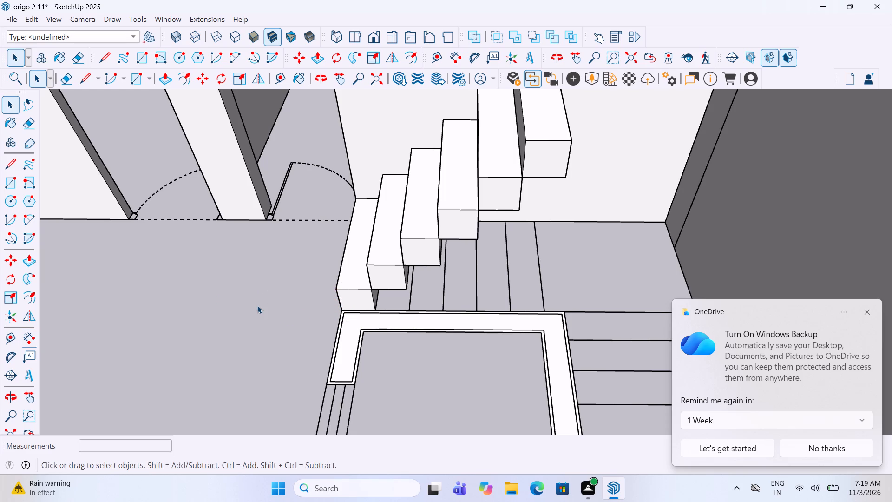
Draw a rectangle over the corner landing area beyond the first flight's tread lines and make it a group.
{"action": "scroll", "coordinate": [262, 310], "scroll_direction": "down", "scroll_amount": 3}
{"action": "middle_click_drag", "start_coordinate": [347, 305], "coordinate": [467, 315]}
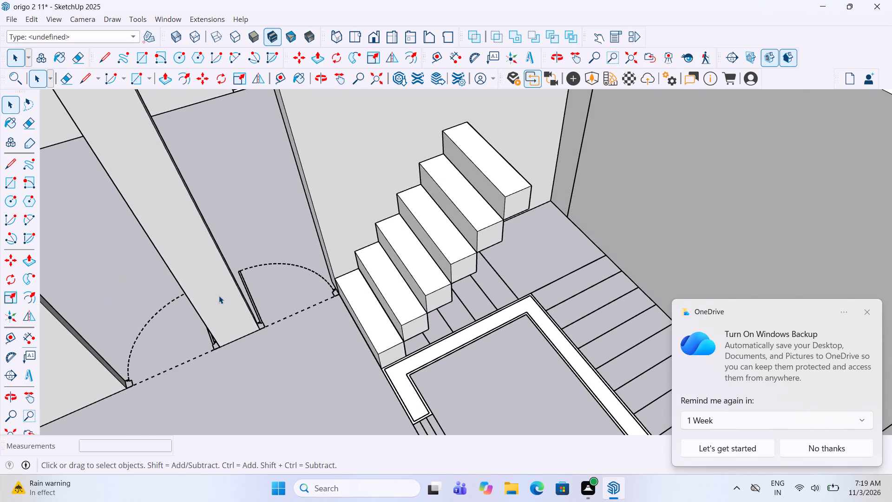
{"action": "left_click", "coordinate": [11, 188]}
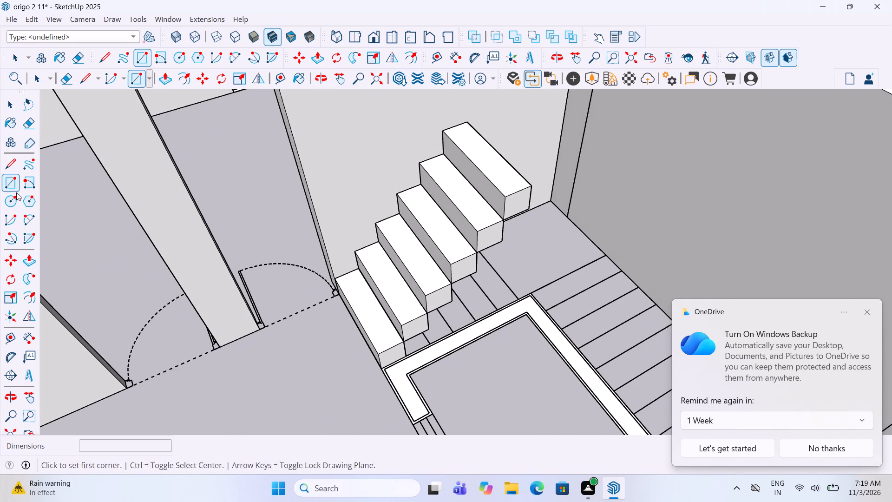
{"action": "scroll", "coordinate": [295, 281], "scroll_direction": "down", "scroll_amount": 2}
{"action": "middle_click_drag", "start_coordinate": [330, 283], "coordinate": [302, 302]}
{"action": "scroll", "coordinate": [576, 301], "scroll_direction": "up", "scroll_amount": 8}
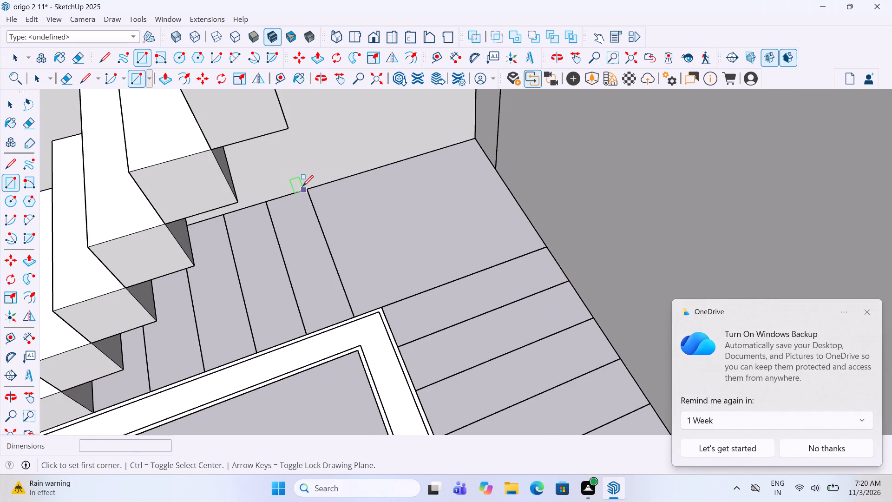
{"action": "left_click", "coordinate": [474, 132]}
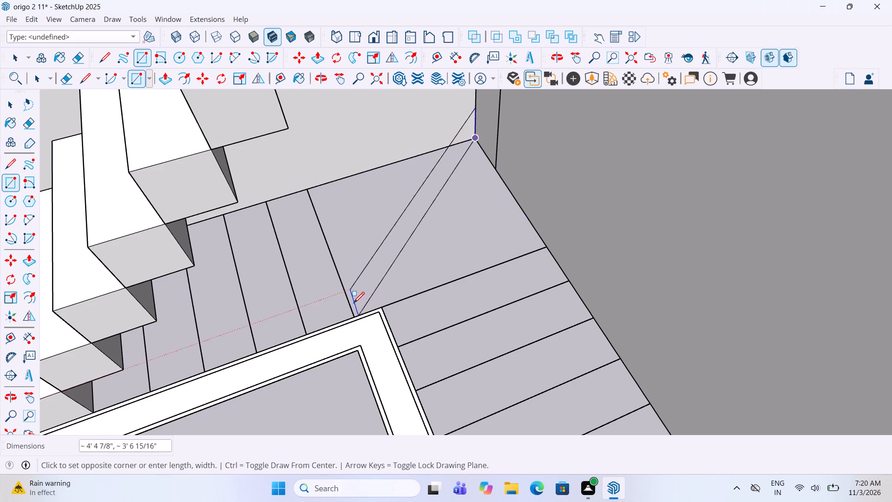
{"action": "left_click", "coordinate": [355, 314]}
{"action": "key", "text": "space"}
{"action": "left_click", "coordinate": [389, 244]}
{"action": "right_click", "coordinate": [389, 244]}
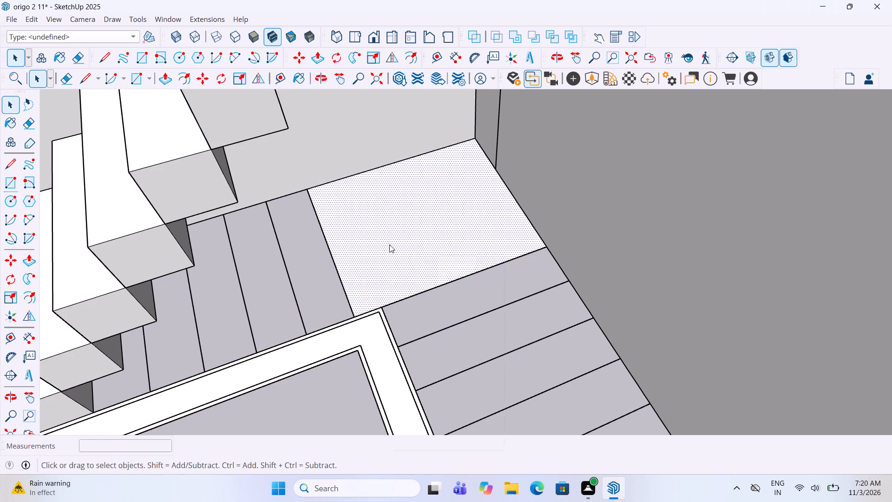
{"action": "left_click", "coordinate": [420, 321]}
Open the landing group and extrude its face 6".
{"action": "double_click", "coordinate": [411, 275]}
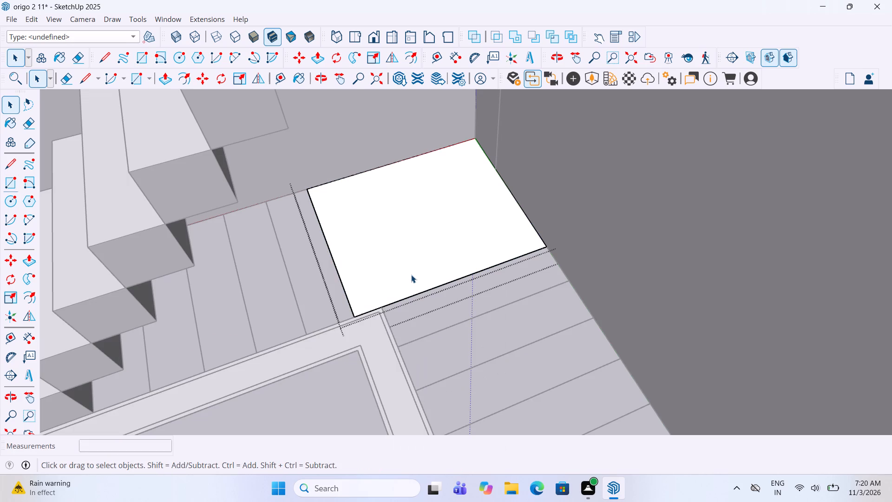
{"action": "key", "text": "p"}
{"action": "left_click", "coordinate": [411, 269]}
{"action": "type", "text": "6\""}
{"action": "key", "text": "Return"}
{"action": "key", "text": "space"}
{"action": "left_click", "coordinate": [427, 345]}
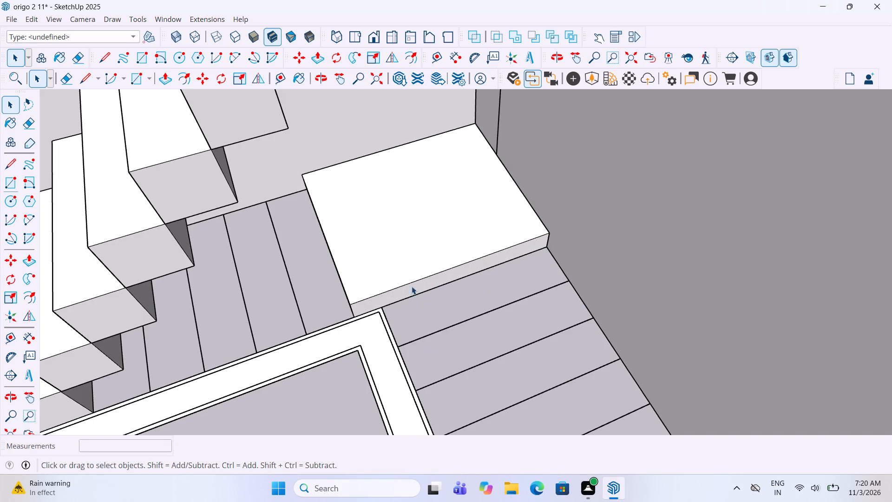
Move the landing slab up so its lower front corner meets the top back corner of the flight's highest step.
{"action": "left_click", "coordinate": [410, 280]}
{"action": "key", "text": "m"}
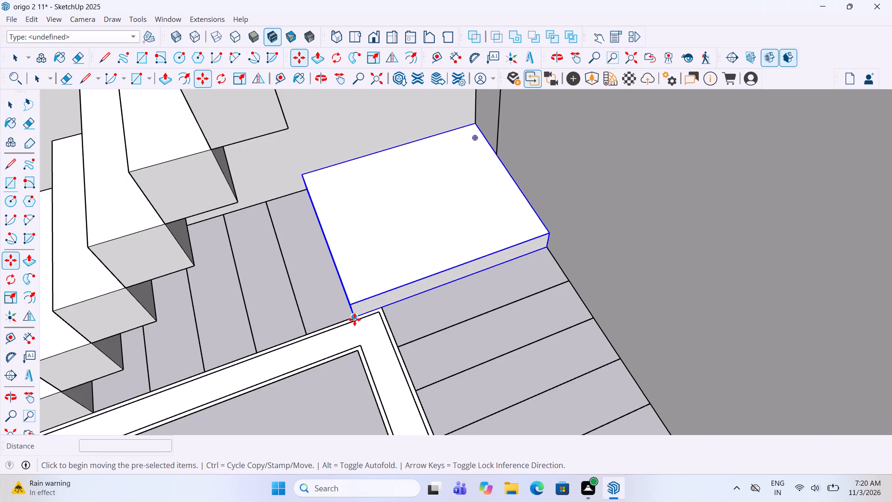
{"action": "left_click", "coordinate": [354, 319]}
{"action": "scroll", "coordinate": [355, 325], "scroll_direction": "down", "scroll_amount": 4}
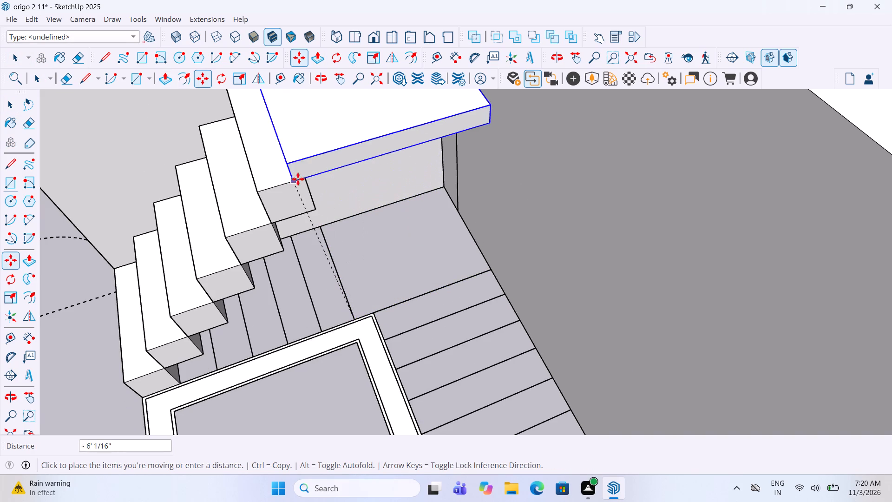
{"action": "left_click", "coordinate": [309, 178]}
{"action": "key", "text": "space"}
{"action": "left_click", "coordinate": [375, 264]}
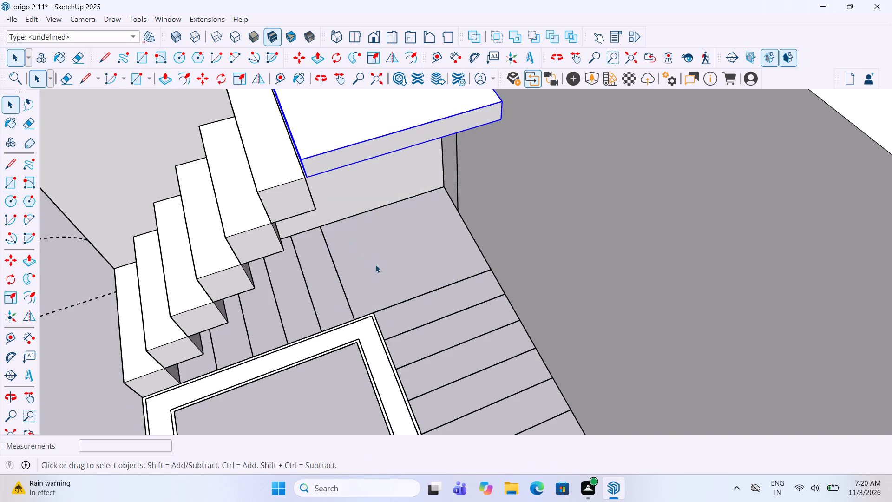
Undo the corner landing slab's move, extrusion, grouping and rectangle so only the first flight's steps remain.
{"action": "scroll", "coordinate": [365, 327], "scroll_direction": "down", "scroll_amount": 2}
{"action": "middle_click_drag", "start_coordinate": [365, 329], "coordinate": [371, 297]}
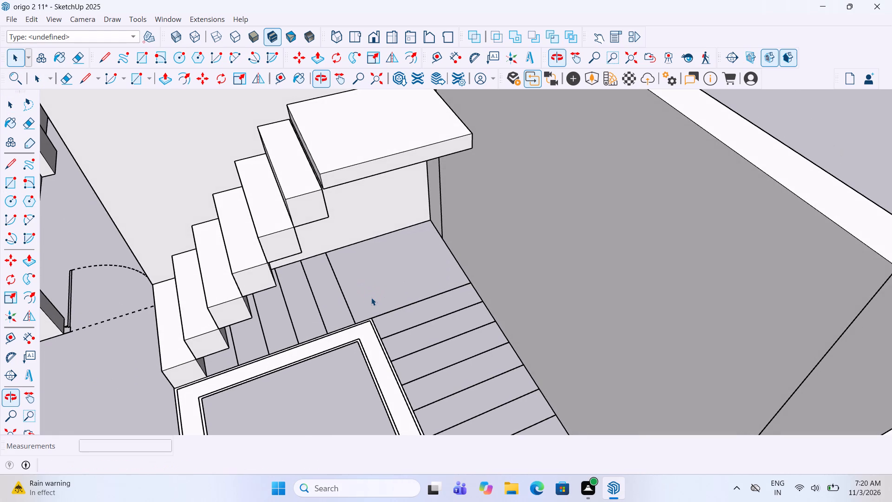
{"action": "key", "text": "ctrl+z"}
{"action": "key", "text": "ctrl+z"}
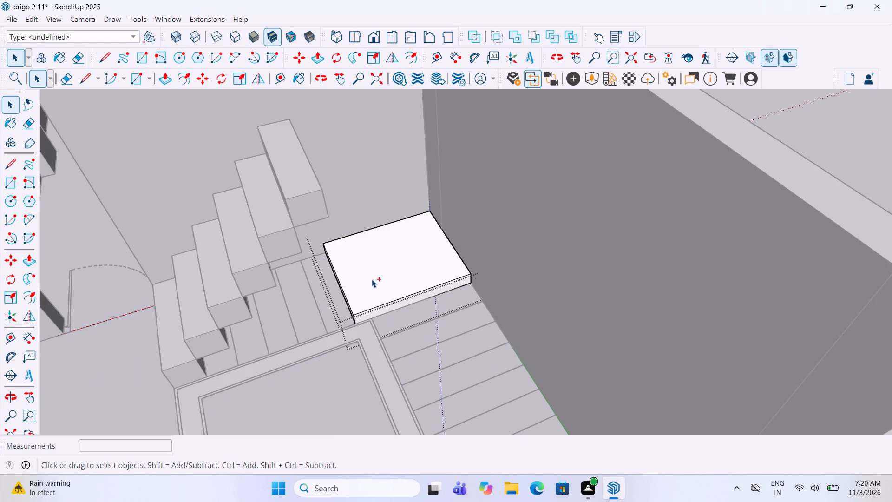
{"action": "key", "text": "ctrl+z"}
{"action": "key", "text": "ctrl+z"}
{"action": "key", "text": "ctrl+z"}
{"action": "key", "text": "ctrl+z"}
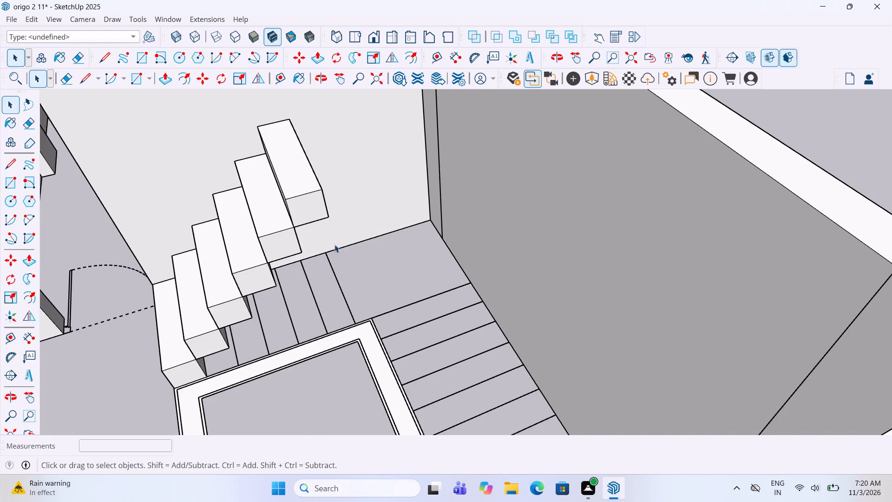
Delete all six steps of the first flight one by one, from the highest down to the bottom step.
{"action": "left_click", "coordinate": [319, 222]}
{"action": "left_click", "coordinate": [309, 209]}
{"action": "key", "text": "Delete"}
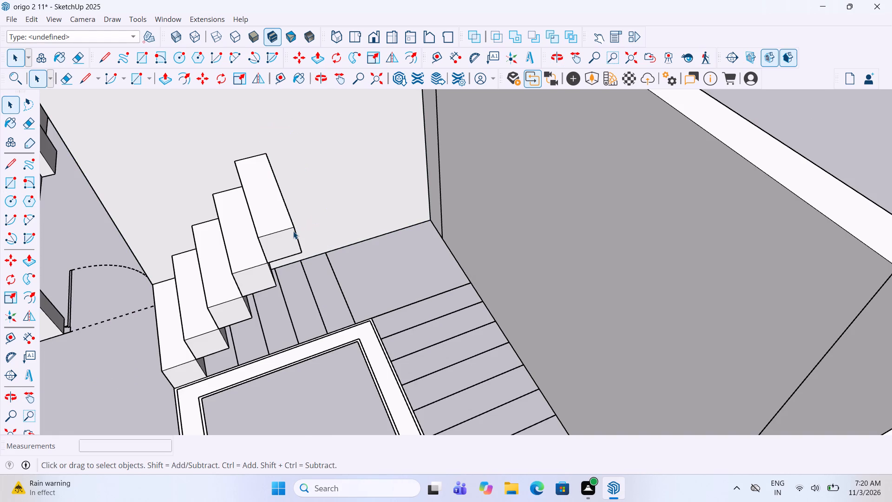
{"action": "left_click", "coordinate": [293, 231]}
{"action": "key", "text": "Delete"}
{"action": "left_click", "coordinate": [256, 257]}
{"action": "key", "text": "Delete"}
{"action": "left_click", "coordinate": [239, 291]}
{"action": "key", "text": "Delete"}
{"action": "left_click", "coordinate": [216, 314]}
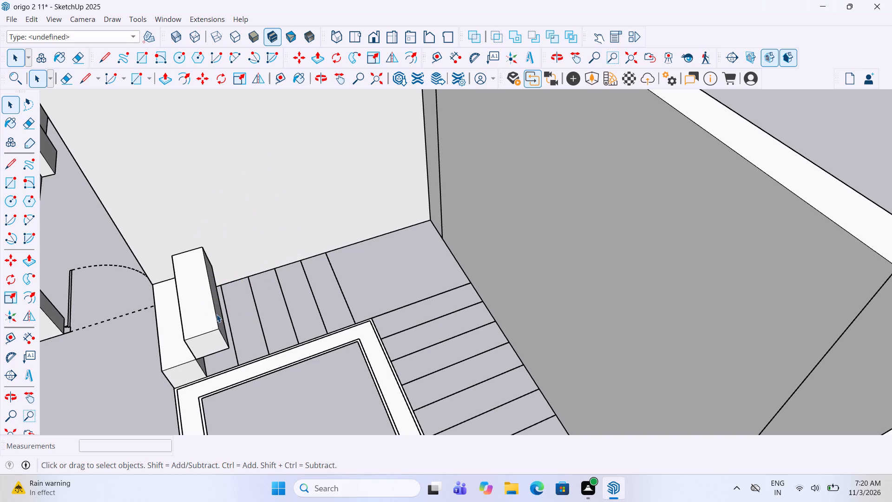
{"action": "key", "text": "Delete"}
{"action": "middle_click_drag", "start_coordinate": [212, 325], "coordinate": [273, 290]}
{"action": "scroll", "coordinate": [297, 277], "scroll_direction": "down", "scroll_amount": 5}
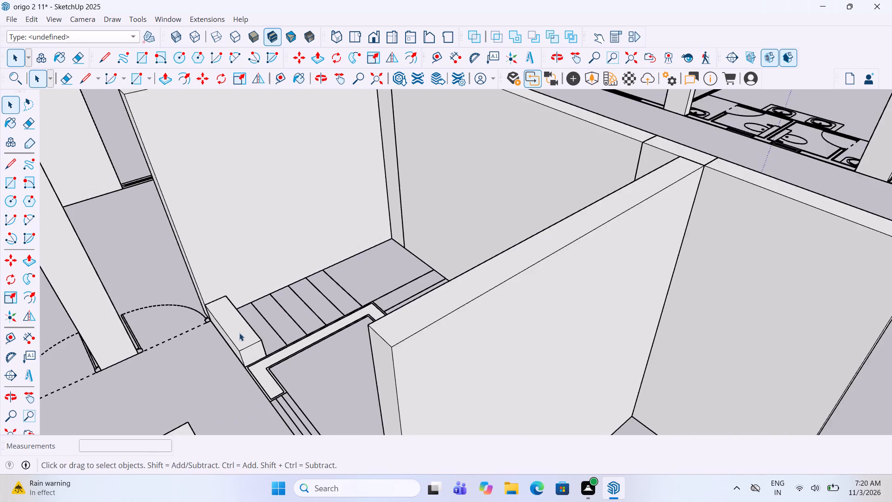
{"action": "scroll", "coordinate": [238, 333], "scroll_direction": "up", "scroll_amount": 9}
{"action": "left_click", "coordinate": [255, 339]}
{"action": "key", "text": "Delete"}
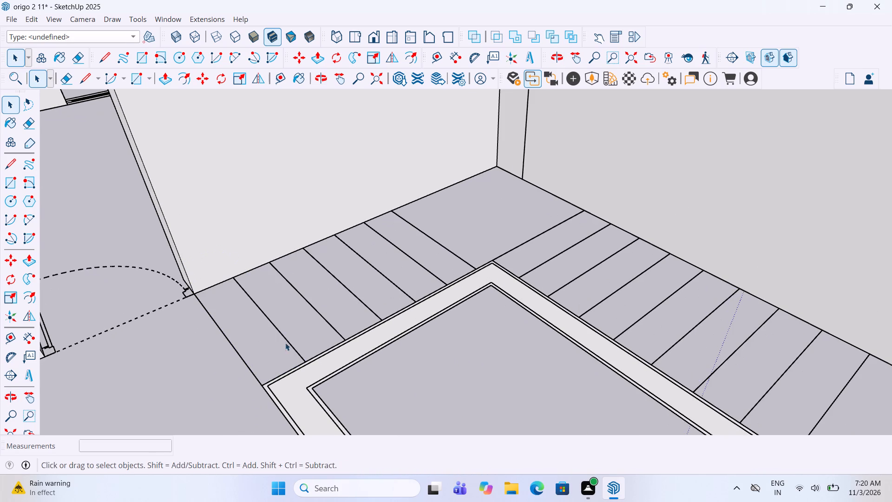
Draw a 1' by about 3' 10 15/16" rectangle over the first tread of the first flight and make it a group.
{"action": "left_click", "coordinate": [12, 179]}
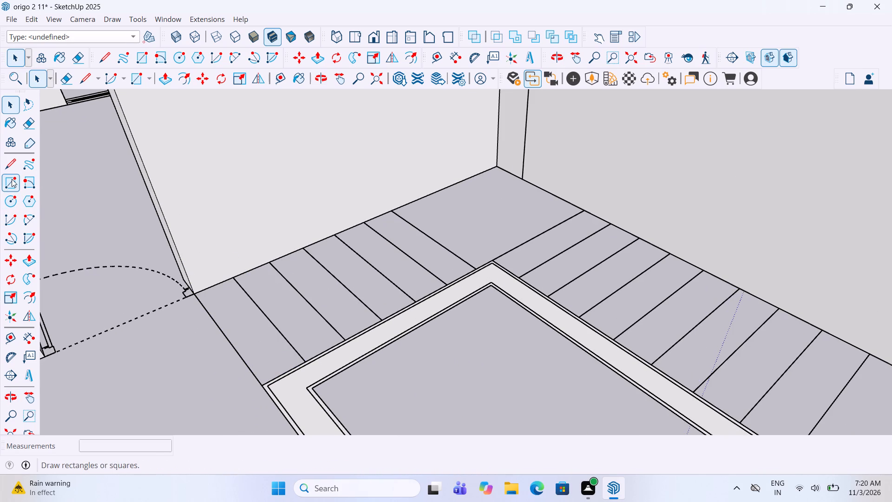
{"action": "left_click", "coordinate": [198, 288]}
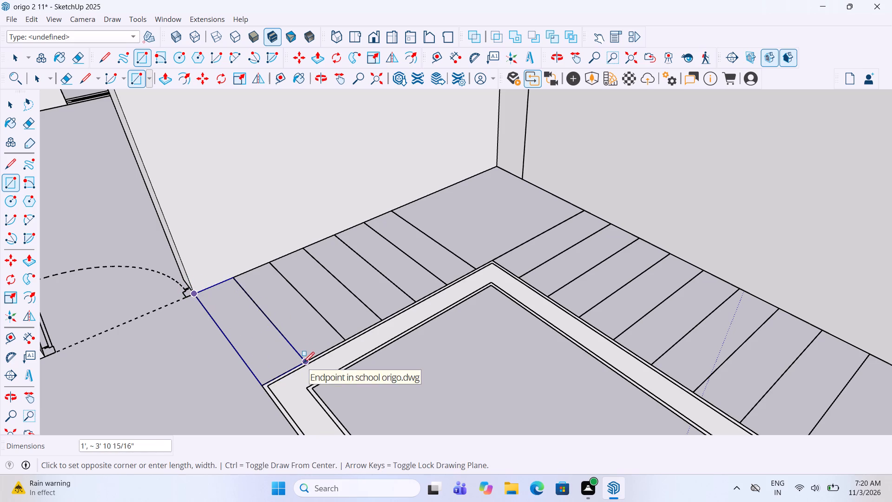
{"action": "left_click", "coordinate": [303, 364]}
{"action": "key", "text": "space"}
{"action": "left_click", "coordinate": [274, 341]}
{"action": "right_click", "coordinate": [274, 340]}
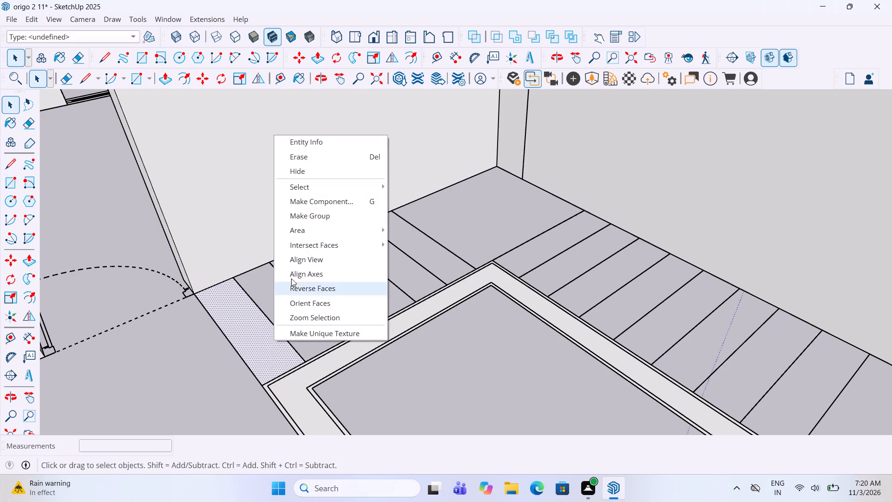
{"action": "left_click", "coordinate": [307, 218]}
Open the first tread's group and extrude its face 6", leaving the group when done.
{"action": "double_click", "coordinate": [264, 358]}
{"action": "key", "text": "p"}
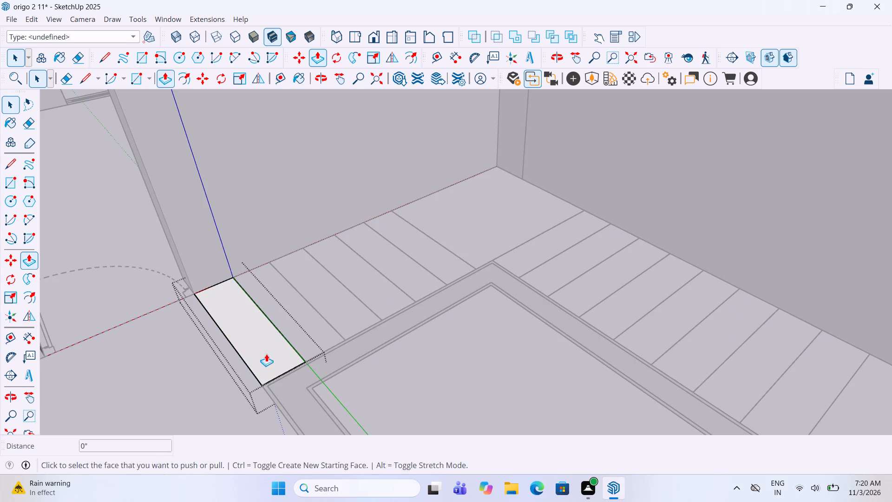
{"action": "left_click", "coordinate": [266, 354]}
{"action": "type", "text": "6\""}
{"action": "key", "text": "Return"}
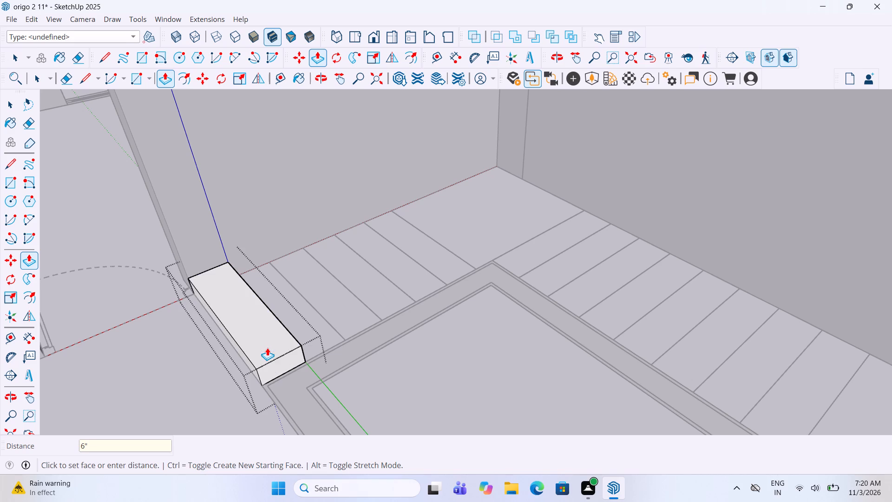
{"action": "key", "text": "space"}
{"action": "left_click", "coordinate": [158, 400]}
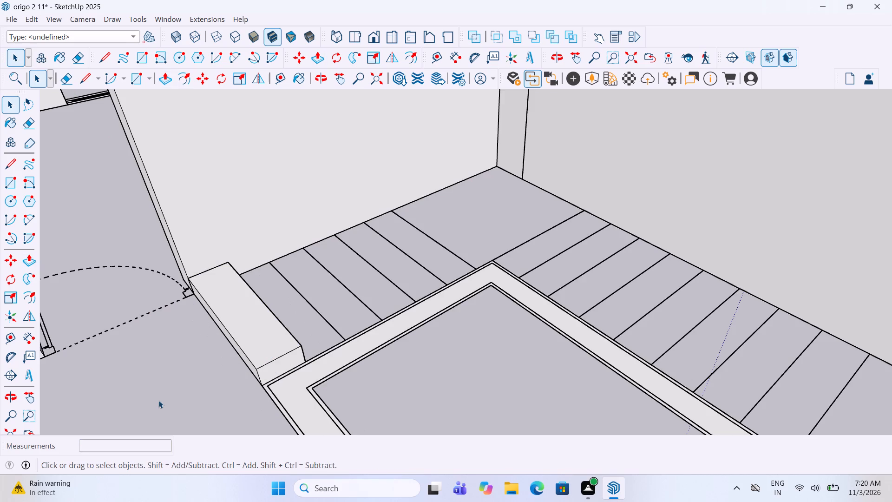
Copy the step three times up the first flight, placing each copy's lower front corner on the previous step's top back corner.
{"action": "middle_click_drag", "start_coordinate": [302, 380], "coordinate": [292, 387]}
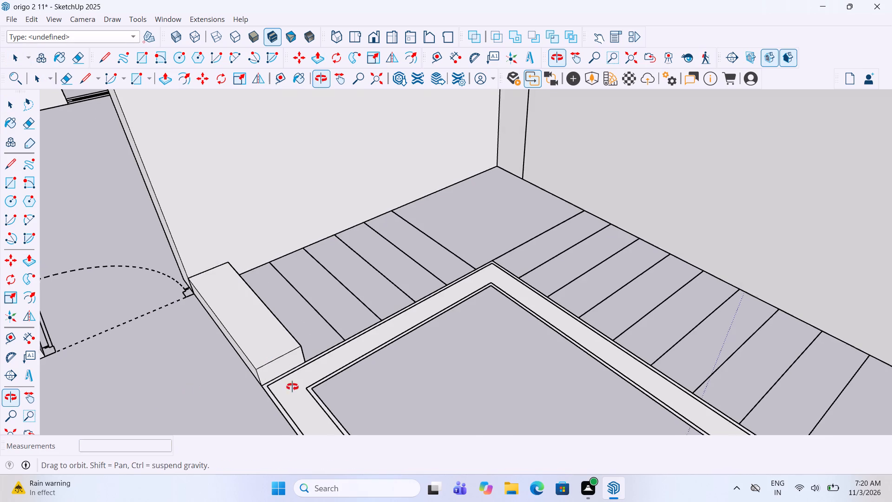
{"action": "middle_click_drag", "start_coordinate": [292, 387], "coordinate": [287, 396]}
{"action": "left_click", "coordinate": [254, 357]}
{"action": "scroll", "coordinate": [266, 361], "scroll_direction": "up", "scroll_amount": 2}
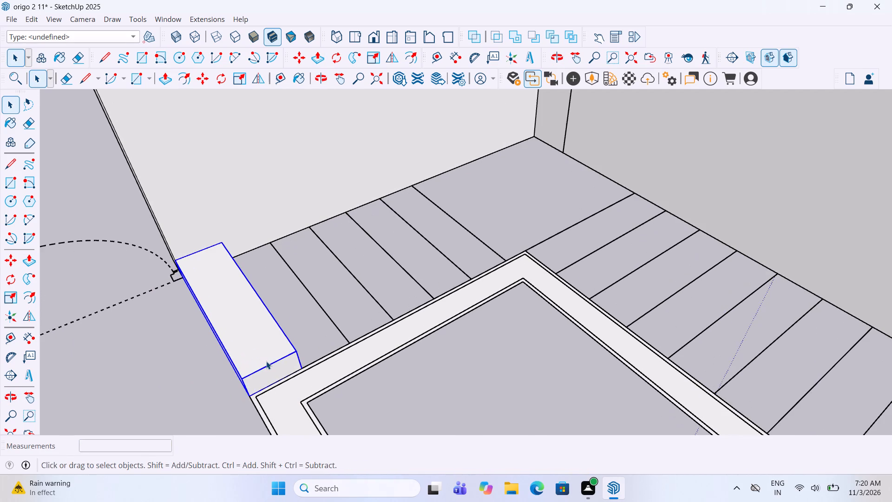
{"action": "key", "text": "m"}
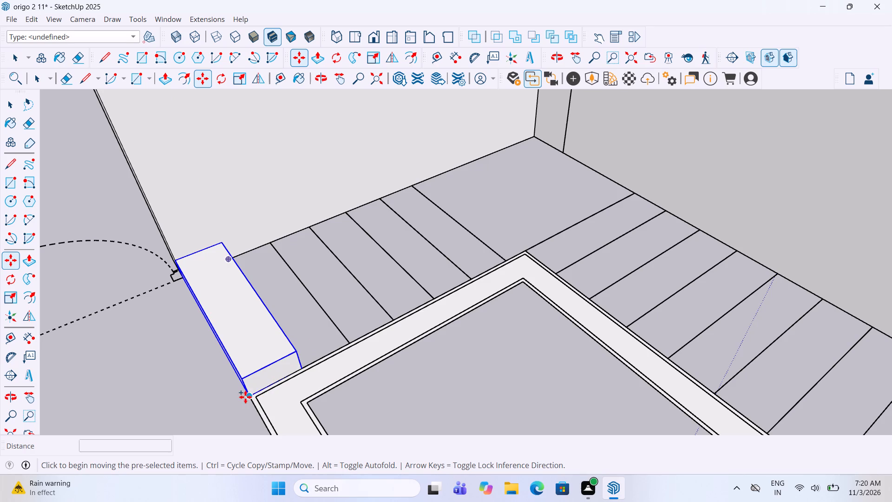
{"action": "left_click", "coordinate": [247, 396]}
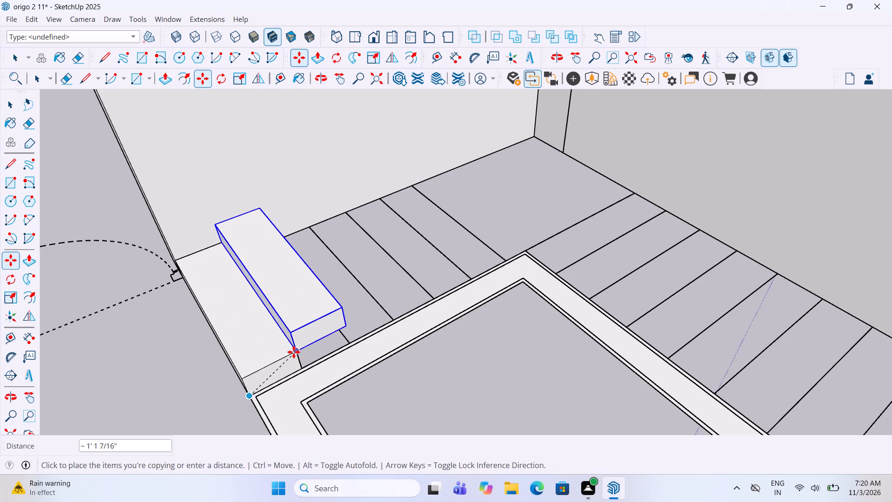
{"action": "left_click", "coordinate": [294, 352]}
{"action": "key", "text": "m"}
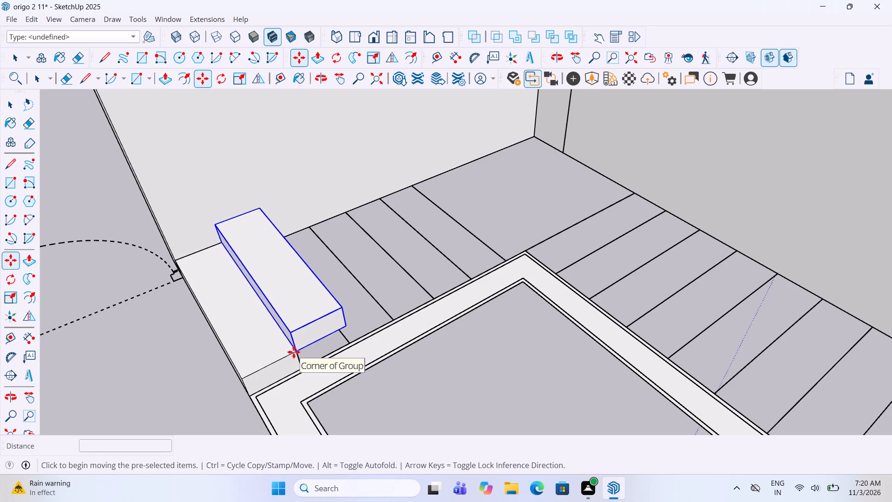
{"action": "left_click", "coordinate": [297, 350]}
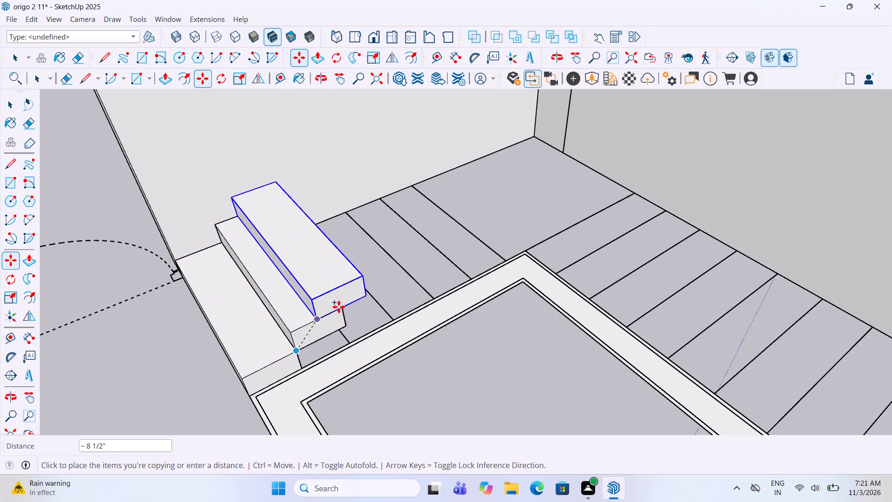
{"action": "left_click", "coordinate": [341, 309]}
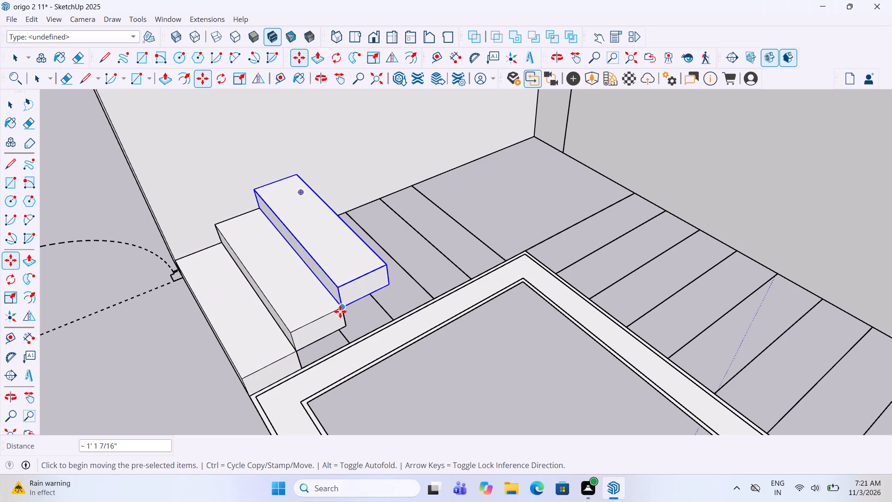
{"action": "key", "text": "m"}
{"action": "left_click", "coordinate": [342, 308]}
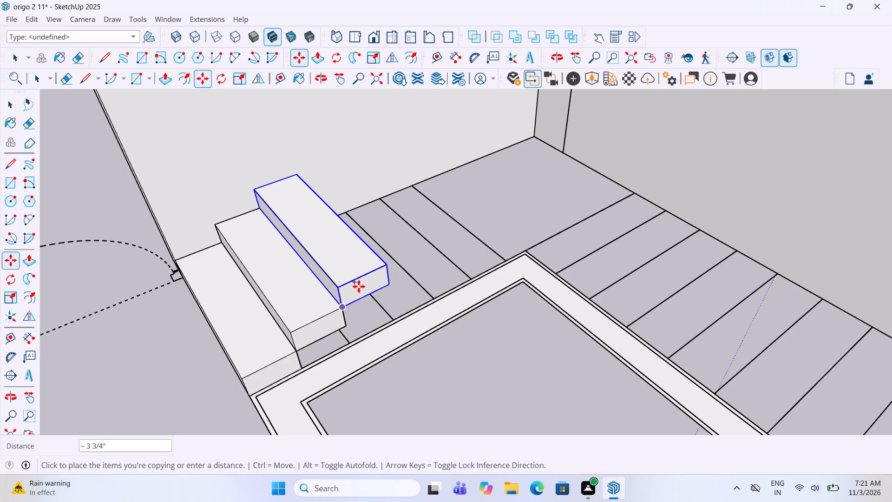
{"action": "left_click", "coordinate": [386, 269]}
Add two more step copies to the first flight, each placed on the top back corner of the step before.
{"action": "scroll", "coordinate": [303, 373], "scroll_direction": "down", "scroll_amount": 10}
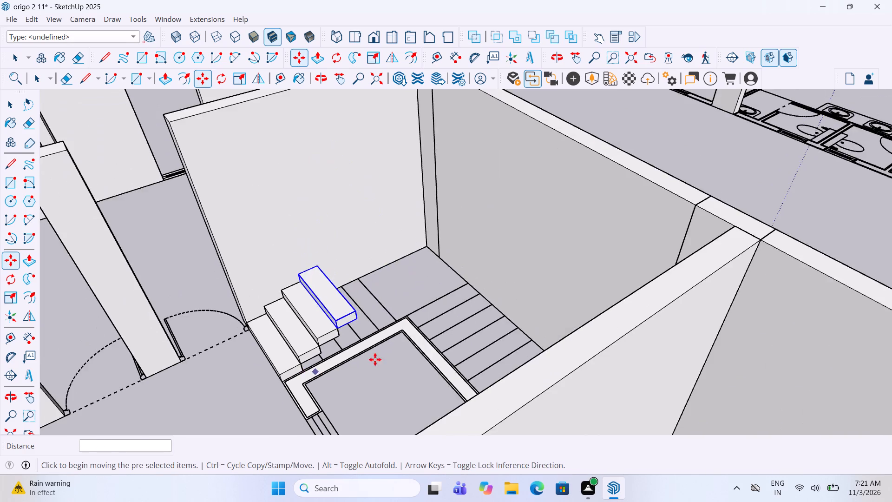
{"action": "middle_click_drag", "start_coordinate": [373, 357], "coordinate": [302, 358]}
{"action": "scroll", "coordinate": [321, 251], "scroll_direction": "up", "scroll_amount": 7}
{"action": "scroll", "coordinate": [320, 294], "scroll_direction": "up", "scroll_amount": 2}
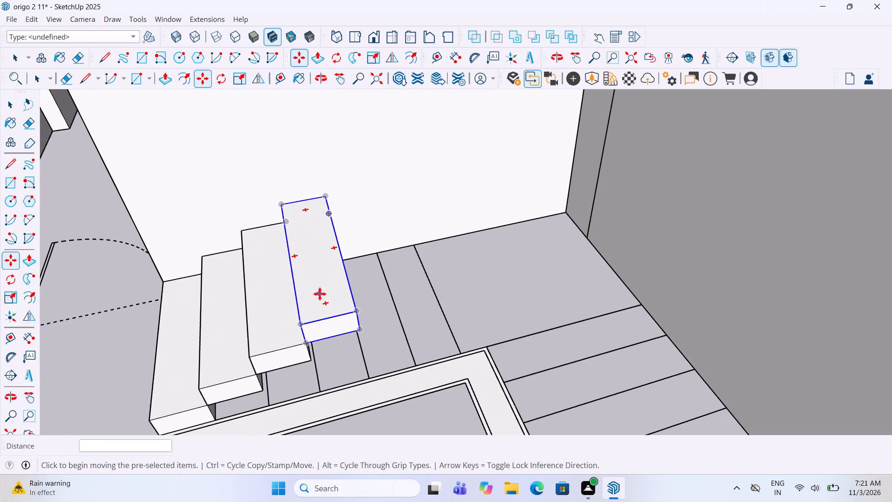
{"action": "key", "text": "m"}
{"action": "left_click", "coordinate": [305, 344]}
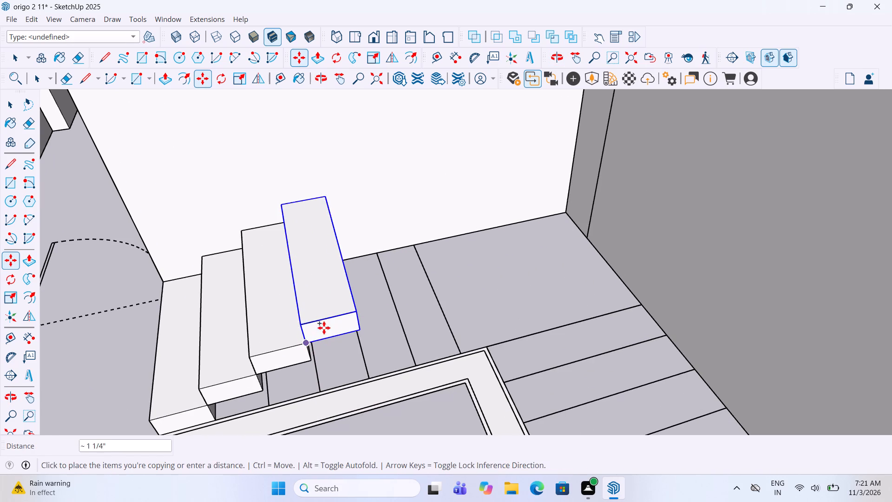
{"action": "left_click", "coordinate": [357, 311]}
{"action": "key", "text": "m"}
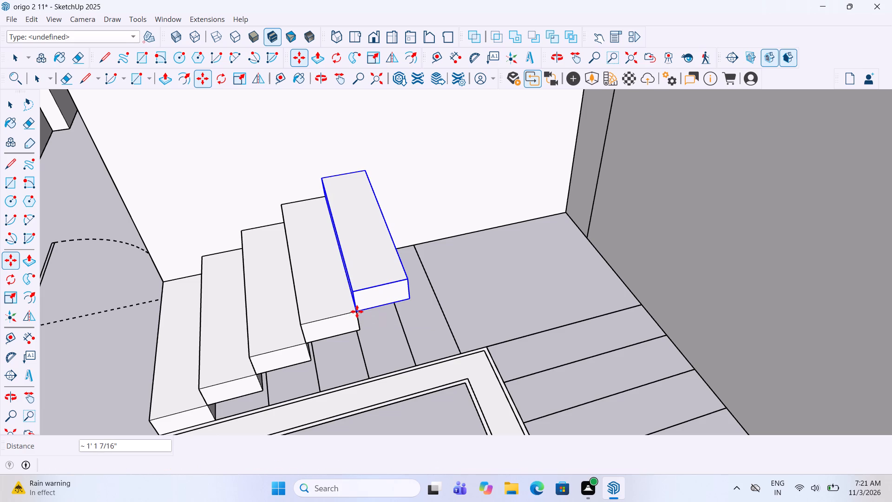
{"action": "left_click", "coordinate": [357, 313]}
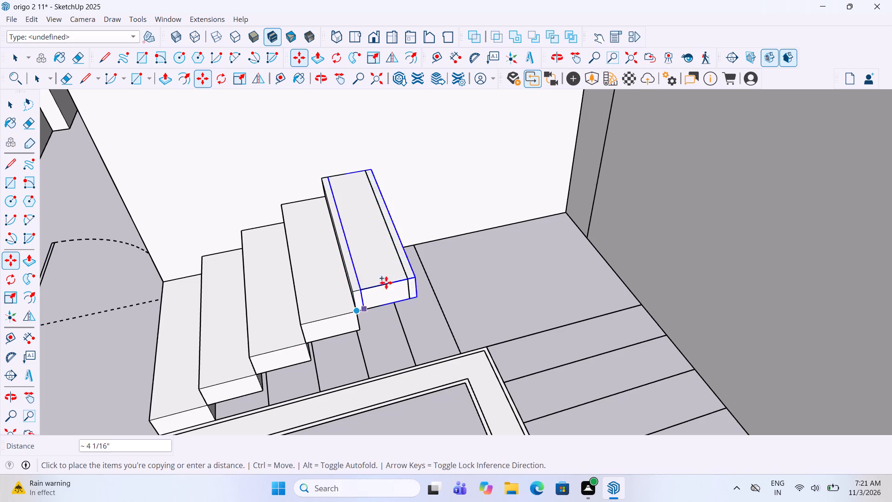
{"action": "left_click", "coordinate": [405, 281]}
{"action": "key", "text": "space"}
{"action": "left_click", "coordinate": [474, 306]}
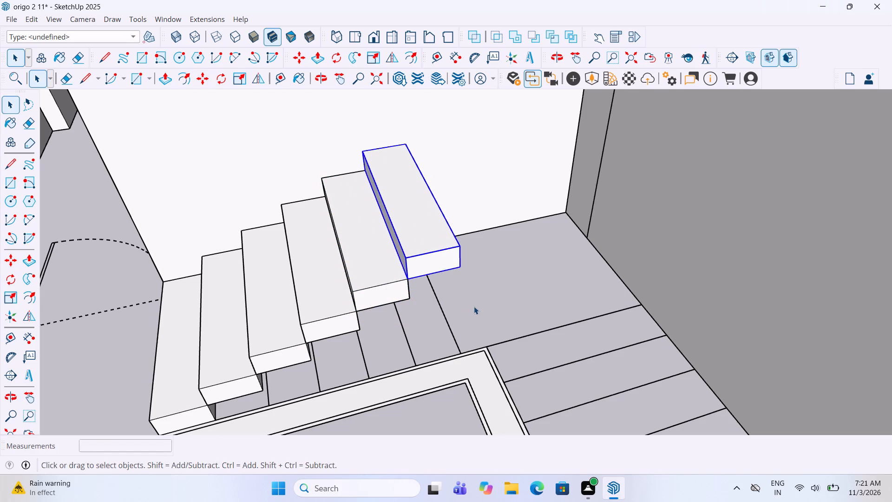
Draw a 4' 6" by about 3' 10 15/16" rectangle over the corner landing area and make it a group.
{"action": "middle_click_drag", "start_coordinate": [419, 305], "coordinate": [367, 263]}
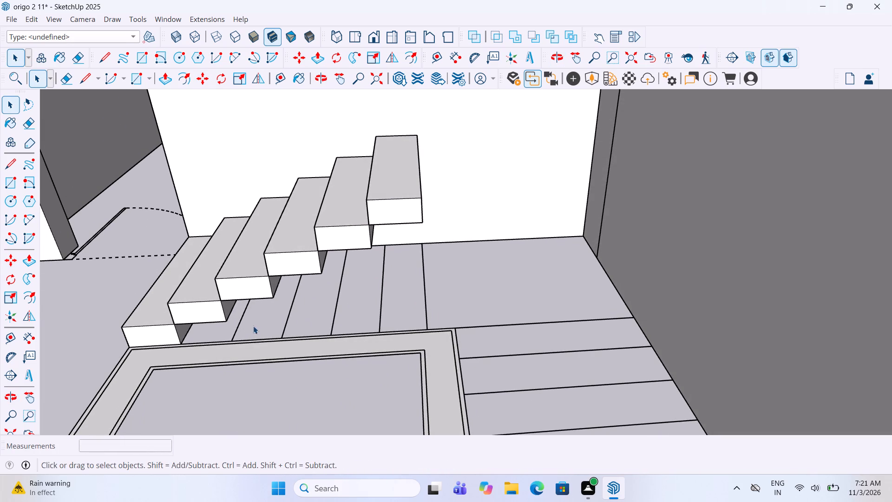
{"action": "middle_click_drag", "start_coordinate": [407, 285], "coordinate": [415, 306]}
{"action": "left_click", "coordinate": [10, 178]}
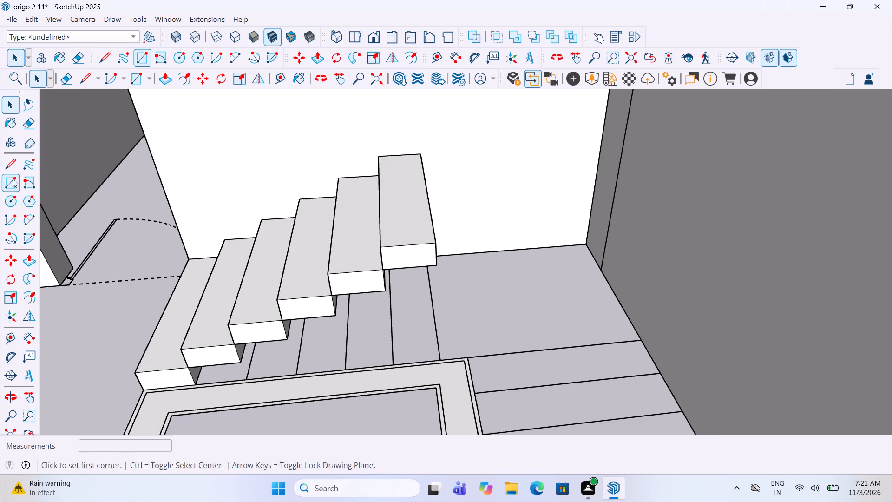
{"action": "scroll", "coordinate": [601, 387], "scroll_direction": "up", "scroll_amount": 2}
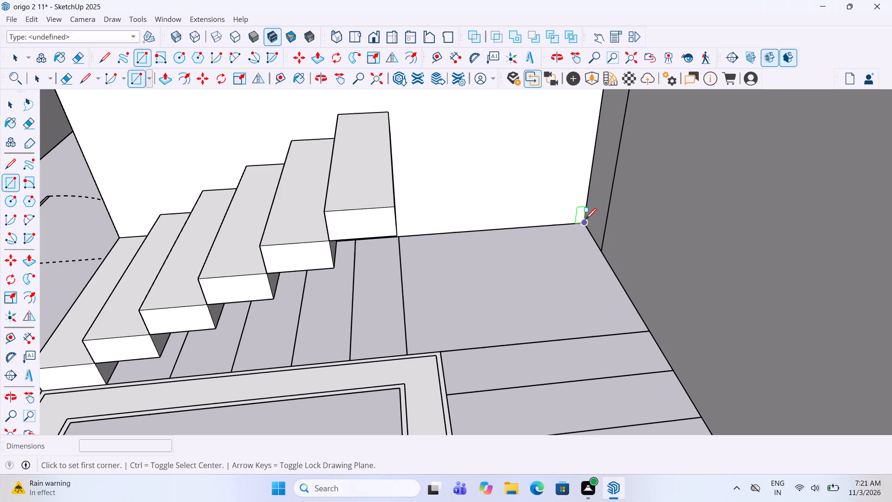
{"action": "left_click", "coordinate": [584, 220]}
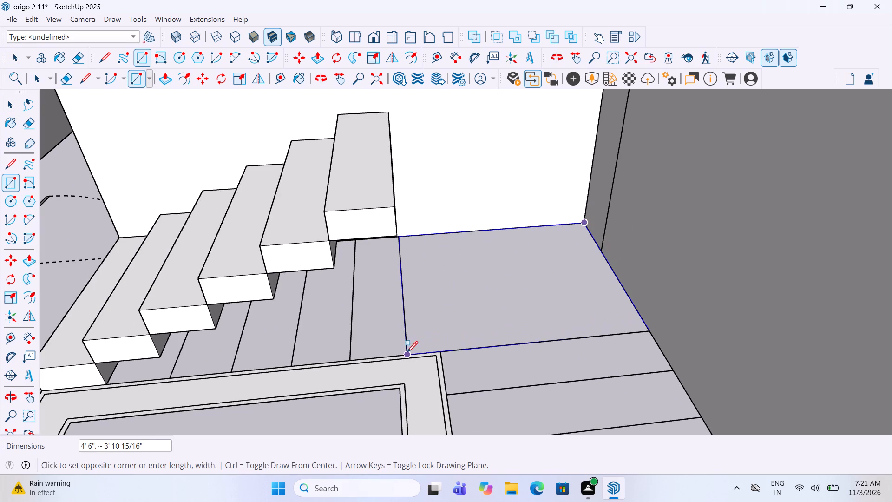
{"action": "left_click", "coordinate": [407, 353]}
{"action": "key", "text": "space"}
{"action": "left_click", "coordinate": [464, 309]}
{"action": "right_click", "coordinate": [464, 309]}
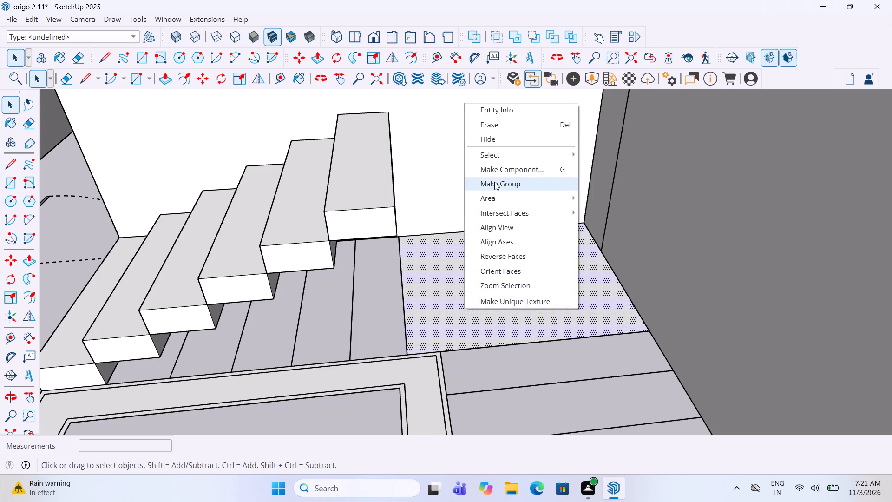
{"action": "left_click", "coordinate": [495, 180]}
Open the landing group, extrude its face 6", and select the resulting slab from outside the group.
{"action": "double_click", "coordinate": [450, 301]}
{"action": "key", "text": "p"}
{"action": "left_click", "coordinate": [450, 297]}
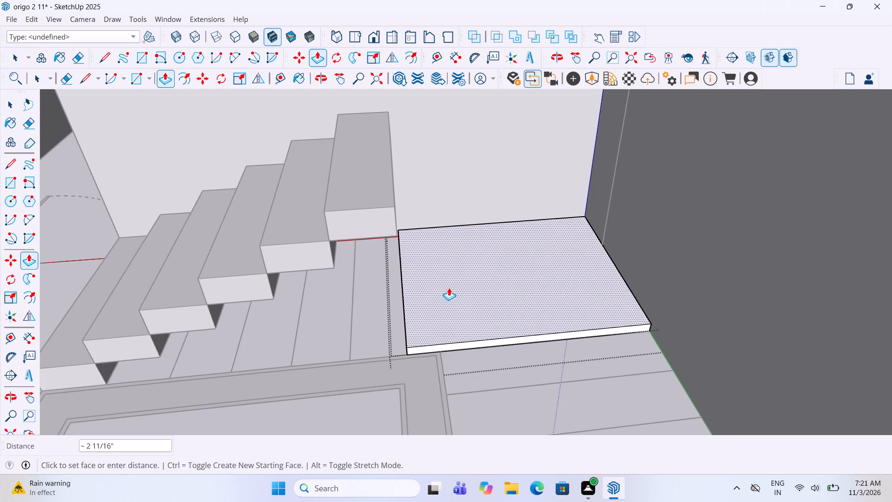
{"action": "type", "text": "6\""}
{"action": "key", "text": "Return"}
{"action": "key", "text": "space"}
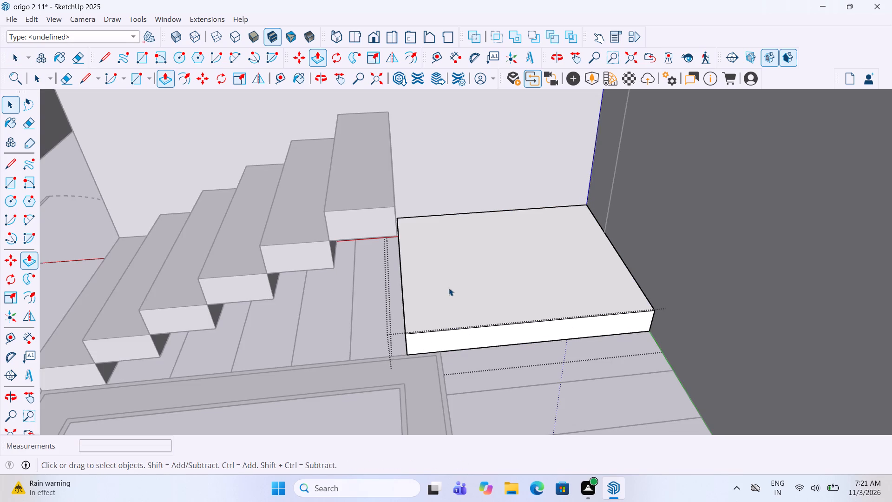
{"action": "left_click", "coordinate": [308, 418]}
{"action": "left_click", "coordinate": [442, 330]}
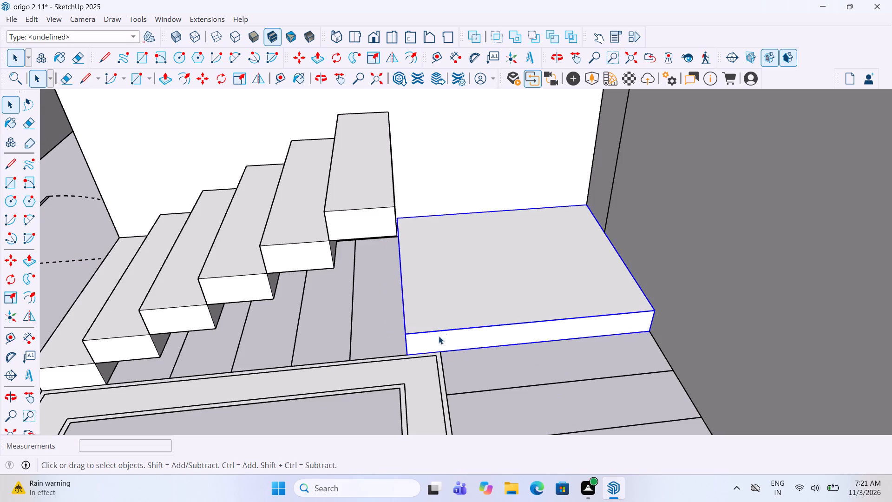
Move the corner landing slab up 3', from its lower corner to the top back corner of the first flight's last step.
{"action": "key", "text": "m"}
{"action": "left_click", "coordinate": [405, 357]}
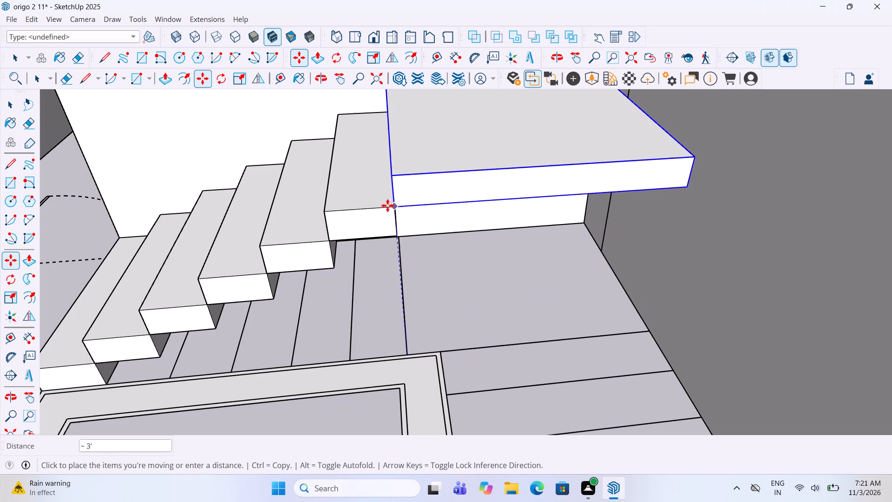
{"action": "left_click", "coordinate": [393, 206]}
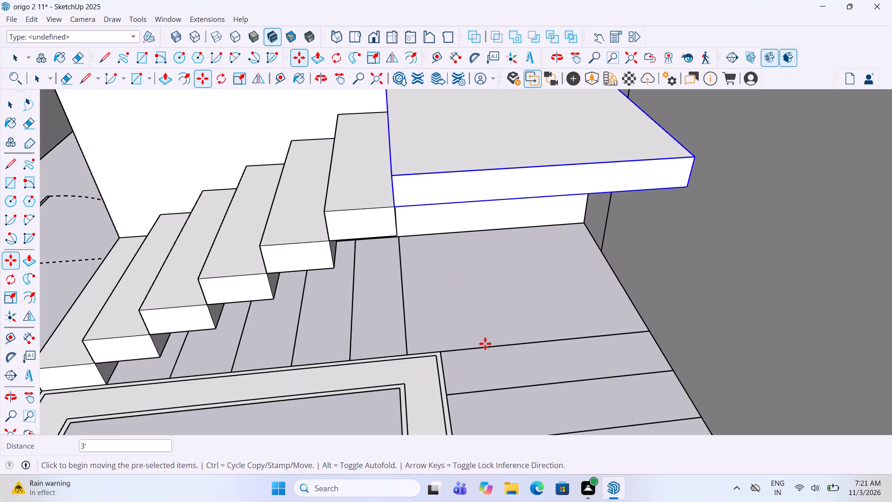
{"action": "key", "text": "space"}
{"action": "left_click", "coordinate": [483, 320]}
Draw a rectangle about 1' by 3' 10 15/16" over the first tread outline beyond the corner landing and make it a group.
{"action": "middle_click_drag", "start_coordinate": [476, 264], "coordinate": [496, 426]}
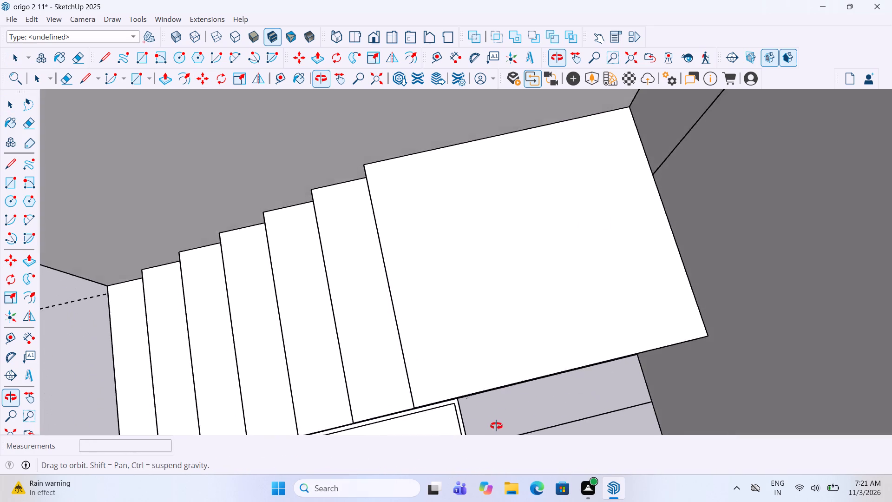
{"action": "middle_click_drag", "start_coordinate": [496, 426], "coordinate": [379, 261]}
{"action": "middle_click", "coordinate": [375, 258]}
{"action": "middle_click_drag", "start_coordinate": [375, 258], "coordinate": [397, 274]}
{"action": "scroll", "coordinate": [392, 249], "scroll_direction": "down", "scroll_amount": 3}
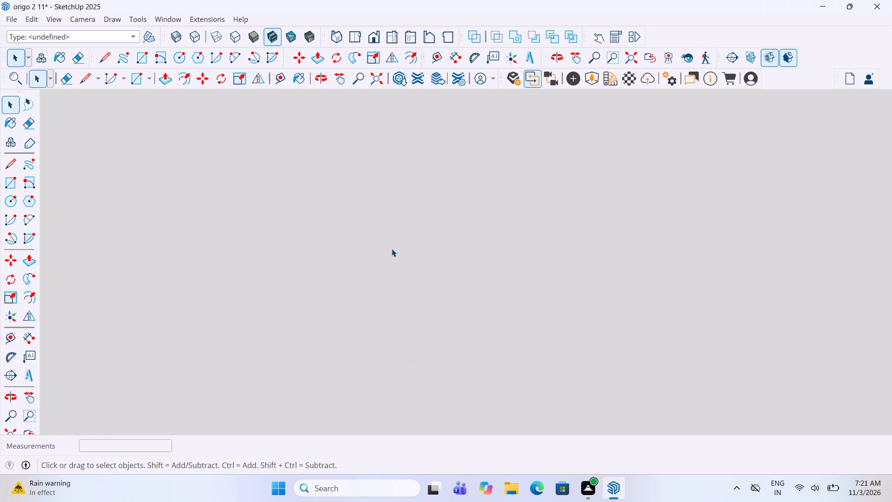
{"action": "scroll", "coordinate": [392, 249], "scroll_direction": "down", "scroll_amount": 4}
{"action": "key", "text": "x"}
{"action": "middle_click_drag", "start_coordinate": [392, 249], "coordinate": [436, 354]}
{"action": "scroll", "coordinate": [420, 256], "scroll_direction": "down", "scroll_amount": 2}
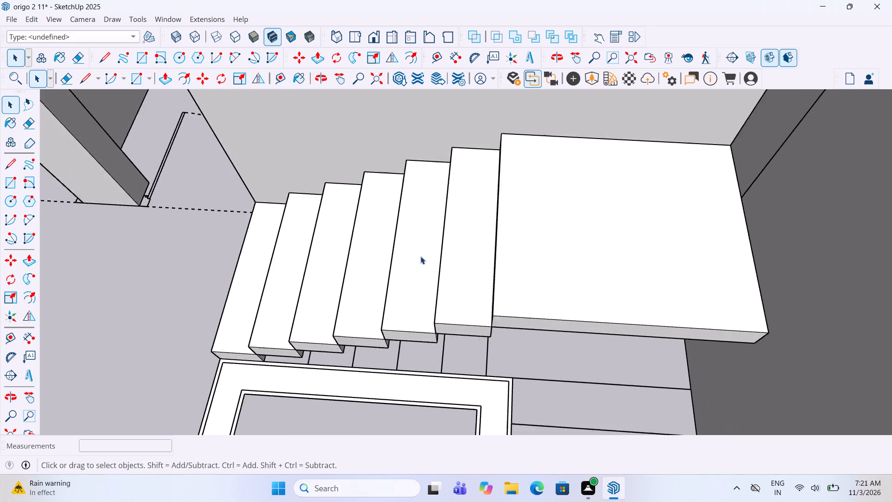
{"action": "scroll", "coordinate": [420, 256], "scroll_direction": "down", "scroll_amount": 7}
{"action": "middle_click_drag", "start_coordinate": [421, 266], "coordinate": [468, 304]}
{"action": "middle_click_drag", "start_coordinate": [472, 312], "coordinate": [493, 341]}
{"action": "scroll", "coordinate": [510, 354], "scroll_direction": "up", "scroll_amount": 4}
{"action": "middle_click_drag", "start_coordinate": [510, 354], "coordinate": [492, 342]}
{"action": "scroll", "coordinate": [510, 354], "scroll_direction": "up", "scroll_amount": 1}
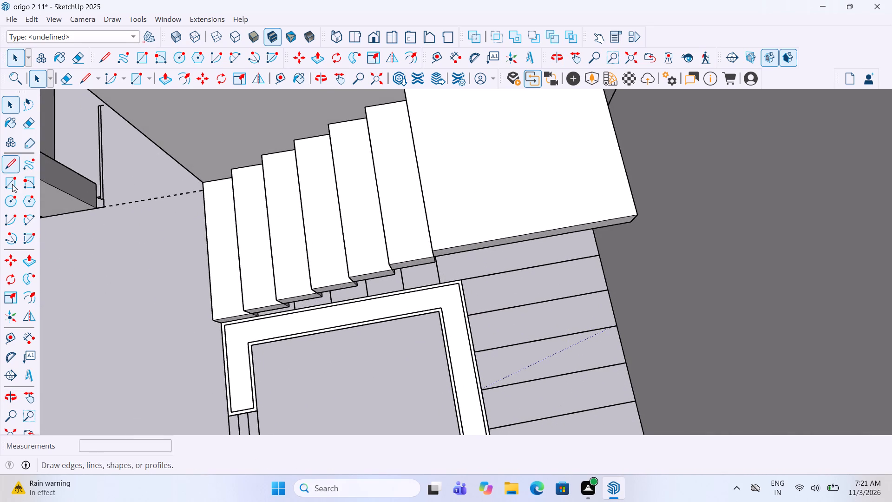
{"action": "left_click", "coordinate": [12, 184]}
{"action": "scroll", "coordinate": [539, 321], "scroll_direction": "up", "scroll_amount": 5}
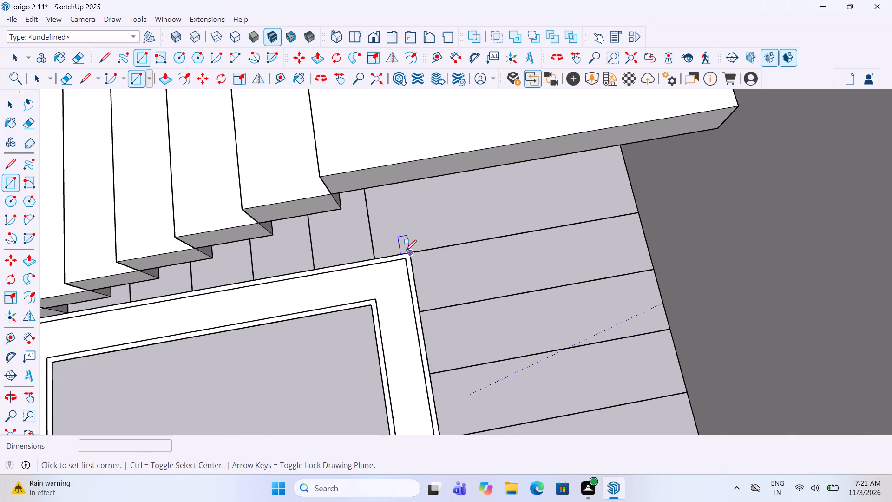
{"action": "left_click", "coordinate": [406, 252]}
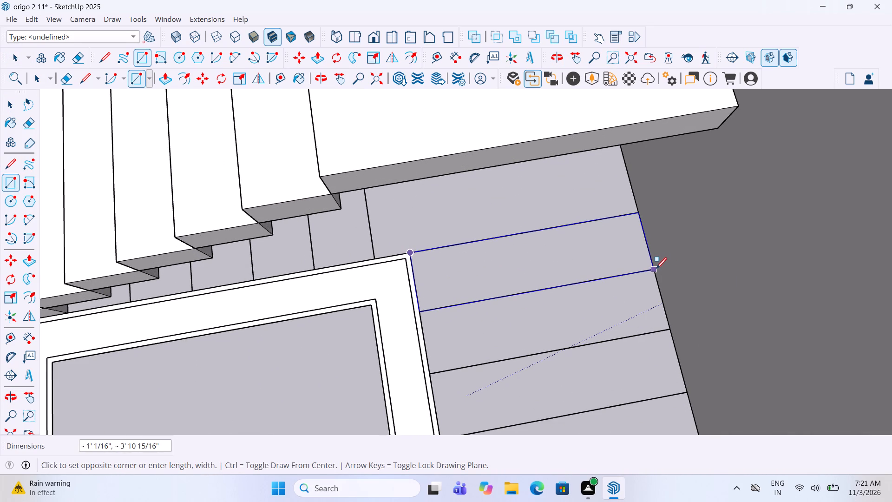
{"action": "left_click", "coordinate": [653, 270]}
{"action": "key", "text": "space"}
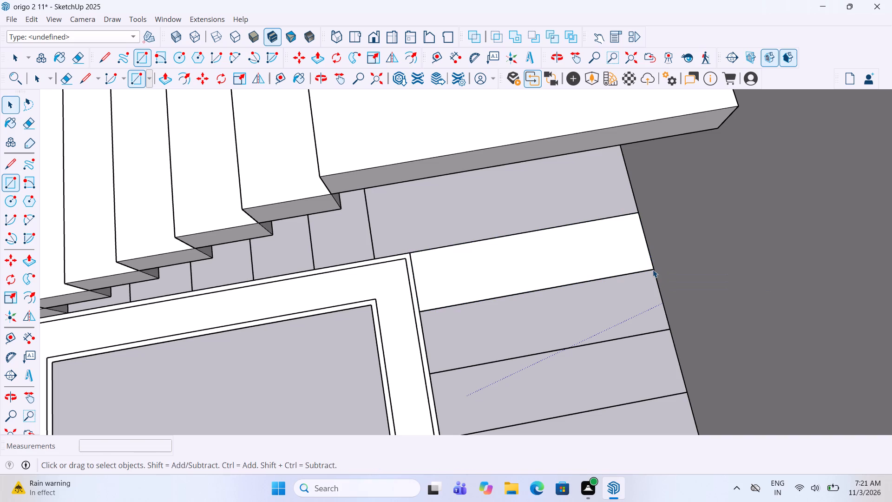
{"action": "right_click", "coordinate": [556, 258]}
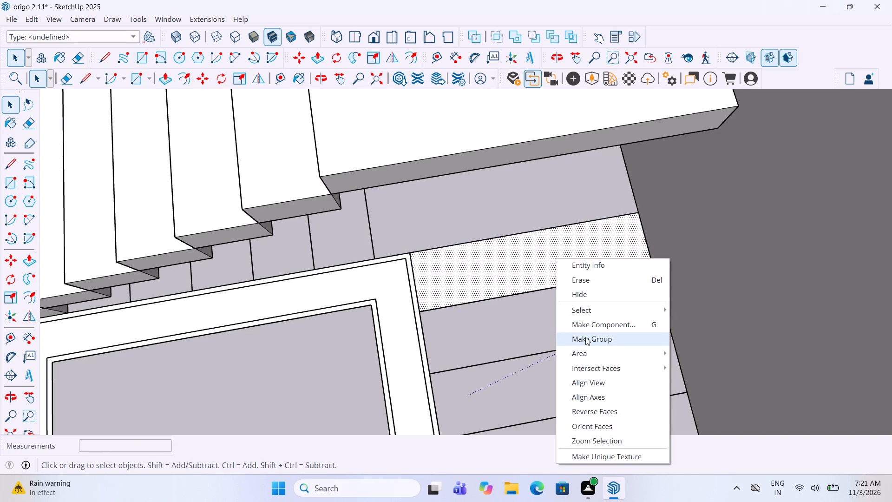
{"action": "left_click", "coordinate": [585, 337]}
Open the new tread group, extrude its face 6", and leave the group.
{"action": "double_click", "coordinate": [482, 268]}
{"action": "key", "text": "p"}
{"action": "left_click", "coordinate": [495, 271]}
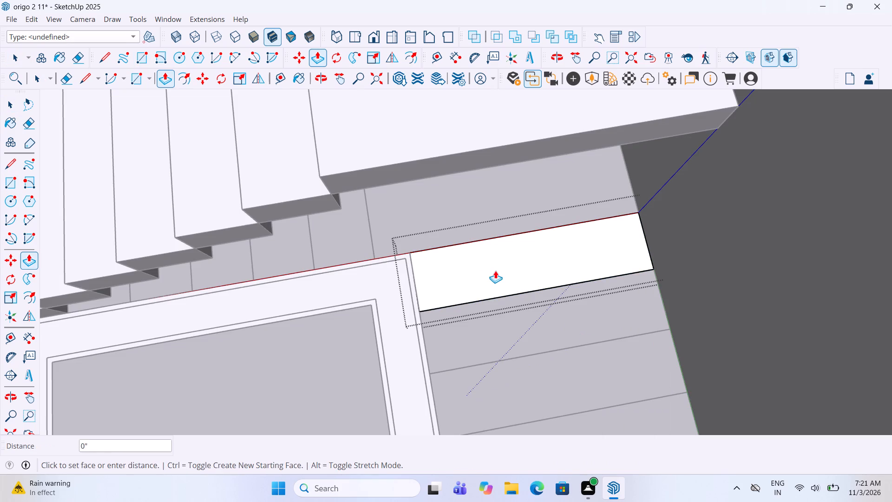
{"action": "type", "text": "6\""}
{"action": "key", "text": "Return"}
{"action": "key", "text": "space"}
{"action": "left_click", "coordinate": [492, 330]}
Move the new step by its lower inner corner up onto the landing slab's top inner front corner.
{"action": "scroll", "coordinate": [492, 330], "scroll_direction": "down", "scroll_amount": 5}
{"action": "middle_click_drag", "start_coordinate": [465, 316], "coordinate": [505, 287]}
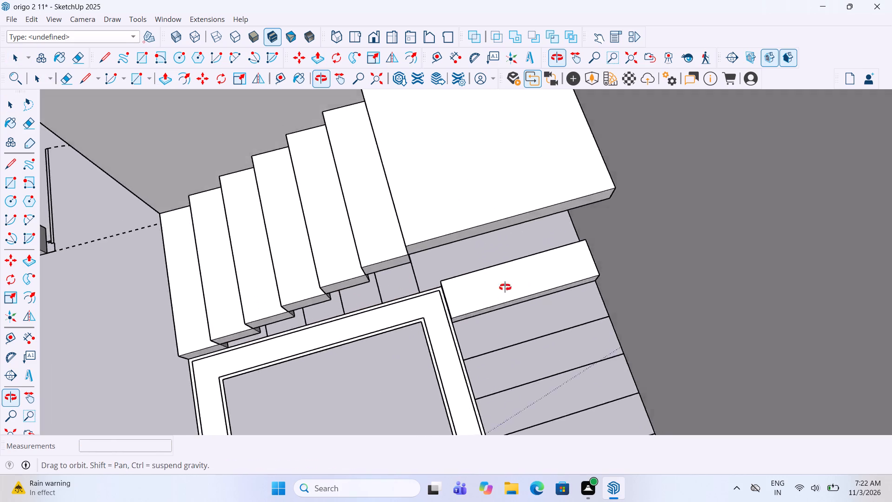
{"action": "middle_click_drag", "start_coordinate": [505, 287], "coordinate": [612, 241]}
{"action": "left_click", "coordinate": [513, 272]}
{"action": "scroll", "coordinate": [469, 302], "scroll_direction": "up", "scroll_amount": 7}
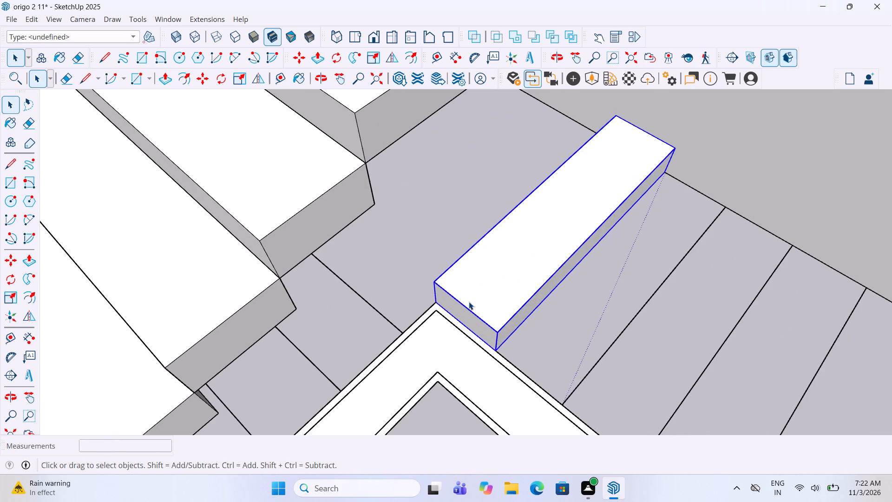
{"action": "key", "text": "m"}
{"action": "left_click", "coordinate": [434, 299]}
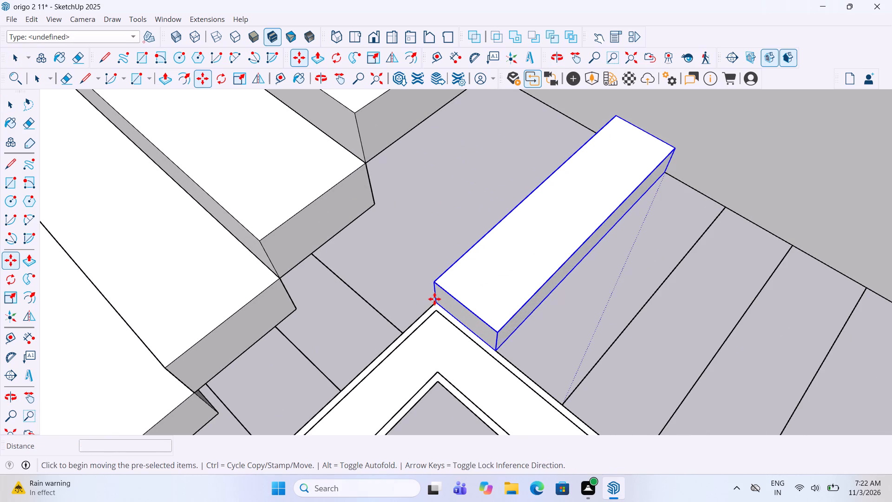
{"action": "scroll", "coordinate": [433, 352], "scroll_direction": "down", "scroll_amount": 9}
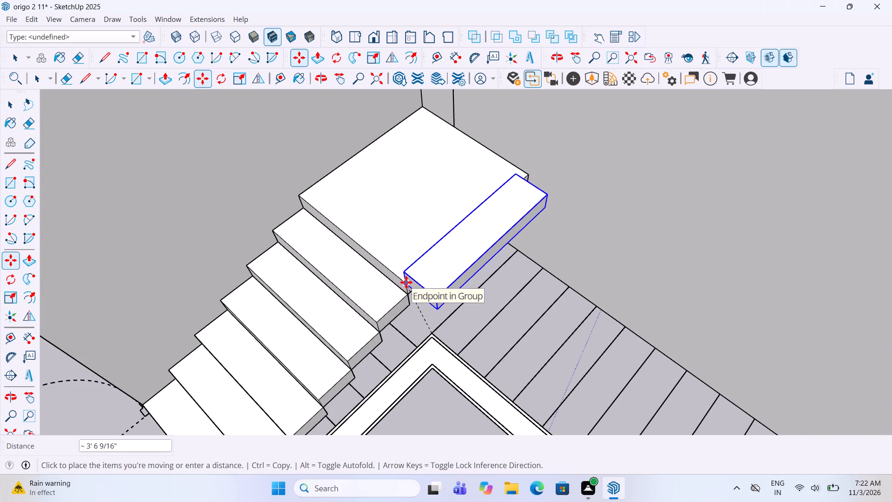
{"action": "left_click_drag", "start_coordinate": [406, 282], "coordinate": [376, 282]}
{"action": "middle_click_drag", "start_coordinate": [420, 321], "coordinate": [422, 307]}
{"action": "key", "text": "space"}
{"action": "left_click", "coordinate": [522, 341]}
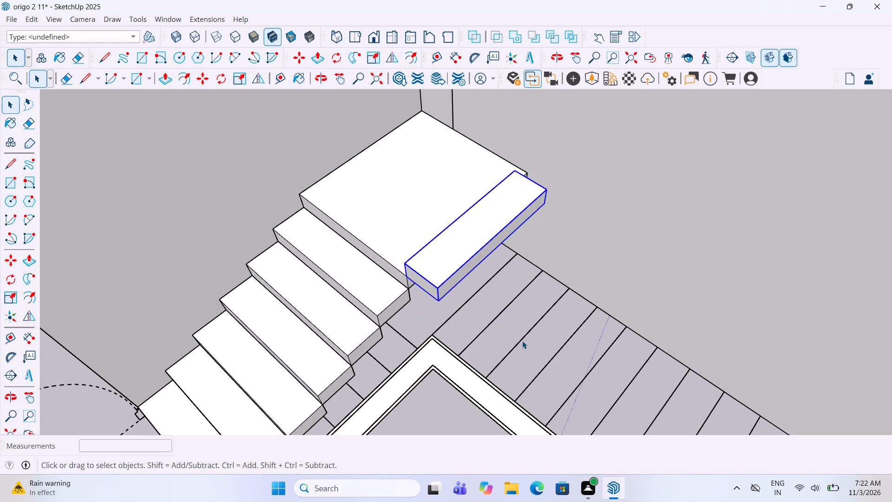
{"action": "middle_click_drag", "start_coordinate": [518, 338], "coordinate": [512, 337]}
{"action": "left_click", "coordinate": [447, 422]}
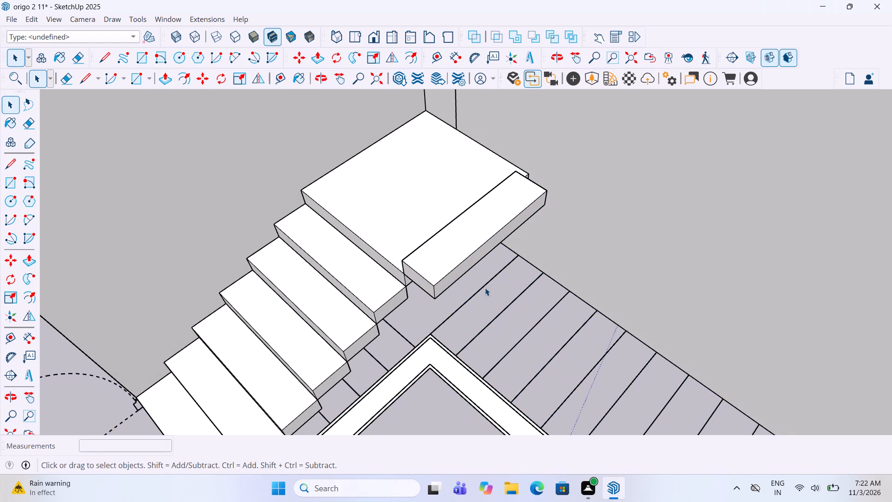
Shift the raised step about 7 1/16" along the landing's front edge to the landing's outer corner at the wall.
{"action": "left_click", "coordinate": [486, 259]}
{"action": "left_click", "coordinate": [443, 232]}
{"action": "middle_click_drag", "start_coordinate": [534, 253], "coordinate": [448, 259]}
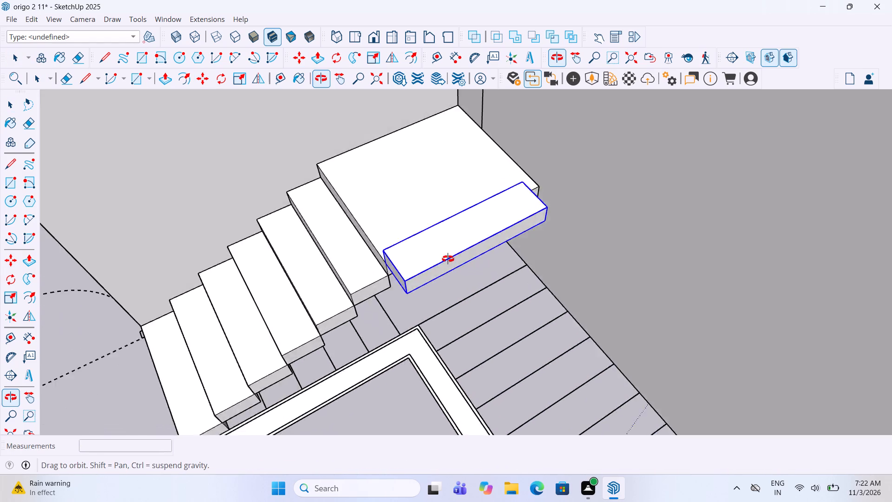
{"action": "middle_click_drag", "start_coordinate": [448, 259], "coordinate": [278, 265]}
{"action": "middle_click_drag", "start_coordinate": [278, 265], "coordinate": [348, 299]}
{"action": "middle_click_drag", "start_coordinate": [398, 223], "coordinate": [433, 196]}
{"action": "scroll", "coordinate": [391, 201], "scroll_direction": "up", "scroll_amount": 8}
{"action": "key", "text": "m"}
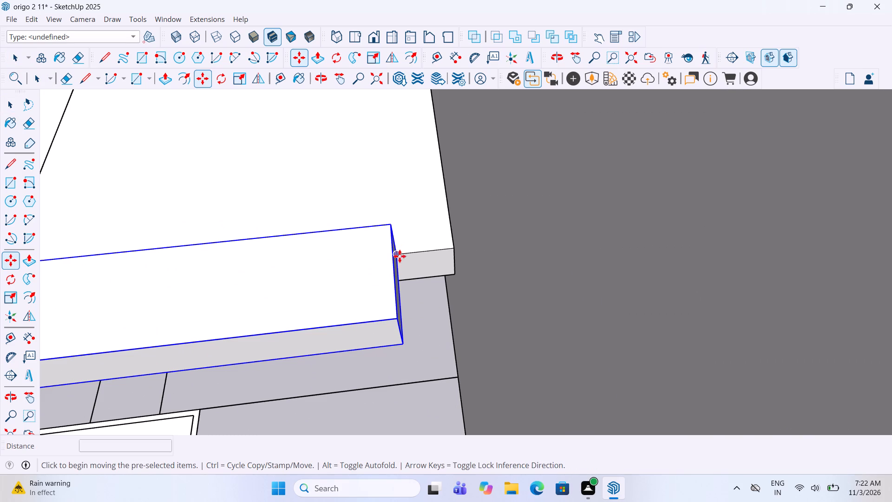
{"action": "left_click", "coordinate": [400, 253]}
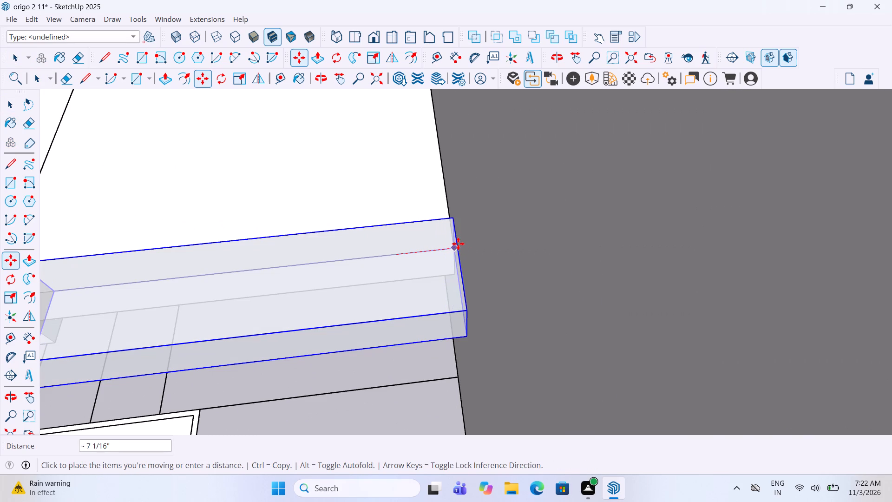
{"action": "left_click", "coordinate": [458, 244]}
{"action": "key", "text": "space"}
{"action": "left_click", "coordinate": [415, 374]}
Copy the step twice up the second flight, placing each copy's lower front corner on the previous step's top back corner.
{"action": "scroll", "coordinate": [441, 311], "scroll_direction": "down", "scroll_amount": 5}
{"action": "scroll", "coordinate": [465, 275], "scroll_direction": "down", "scroll_amount": 3}
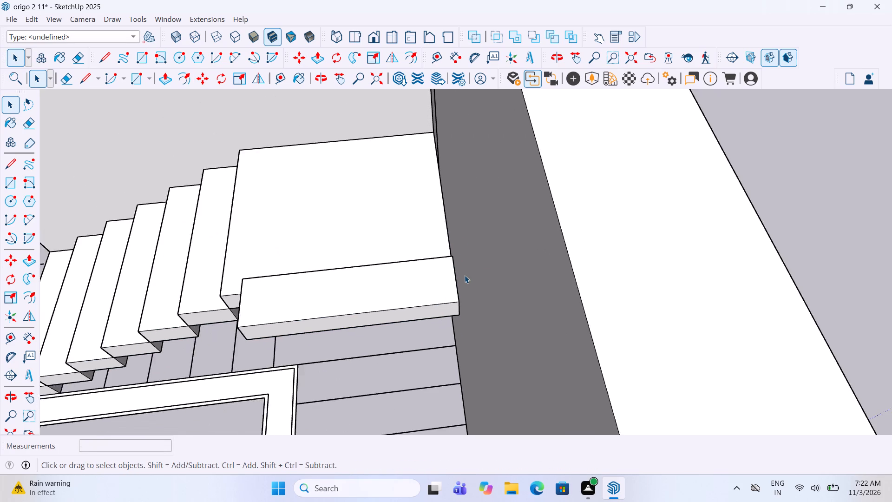
{"action": "scroll", "coordinate": [465, 275], "scroll_direction": "down", "scroll_amount": 4}
{"action": "middle_click_drag", "start_coordinate": [262, 277], "coordinate": [444, 294]}
{"action": "scroll", "coordinate": [368, 271], "scroll_direction": "down", "scroll_amount": 7}
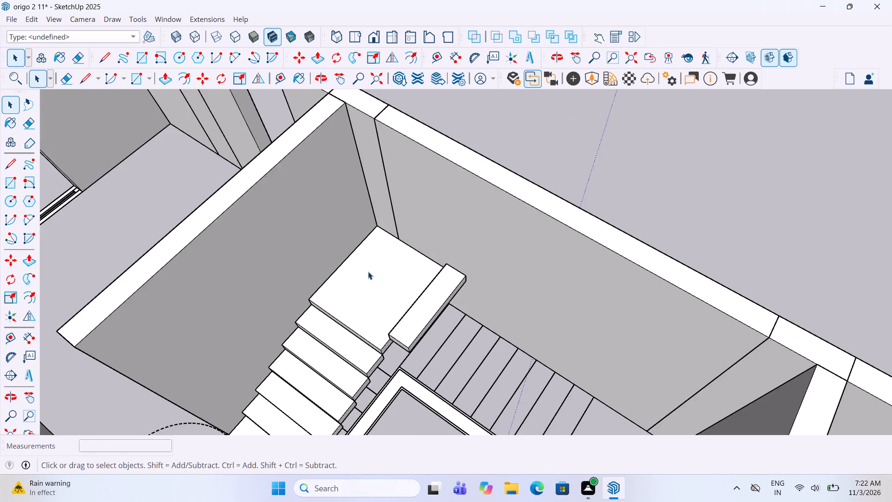
{"action": "scroll", "coordinate": [367, 280], "scroll_direction": "down", "scroll_amount": 3}
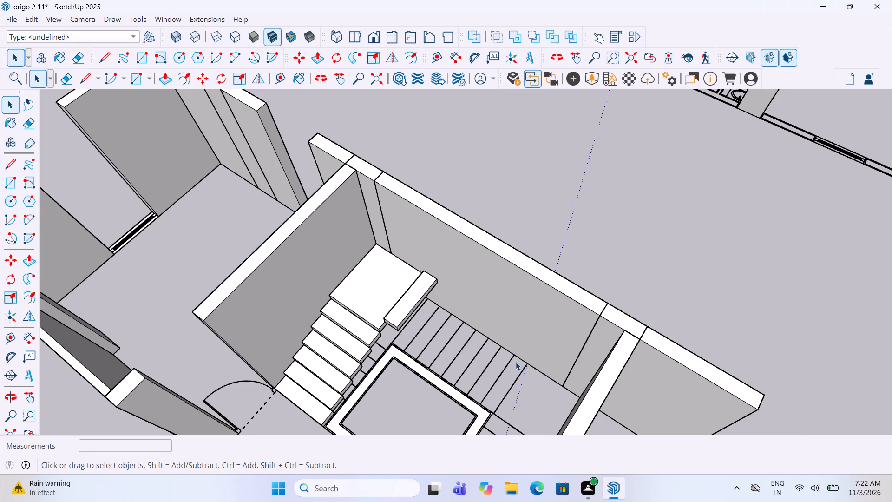
{"action": "scroll", "coordinate": [504, 369], "scroll_direction": "up", "scroll_amount": 4}
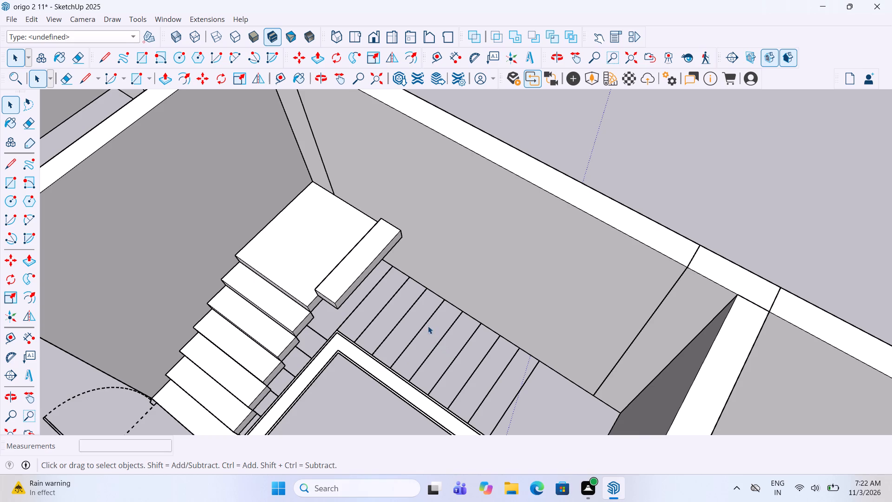
{"action": "scroll", "coordinate": [422, 314], "scroll_direction": "up", "scroll_amount": 3}
{"action": "left_click", "coordinate": [299, 264]}
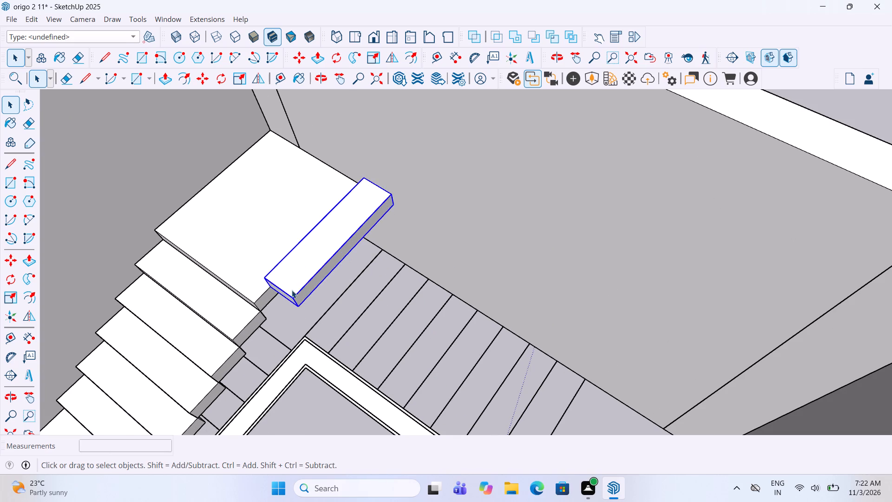
{"action": "scroll", "coordinate": [291, 297], "scroll_direction": "down", "scroll_amount": 3}
{"action": "middle_click_drag", "start_coordinate": [291, 312], "coordinate": [446, 223]}
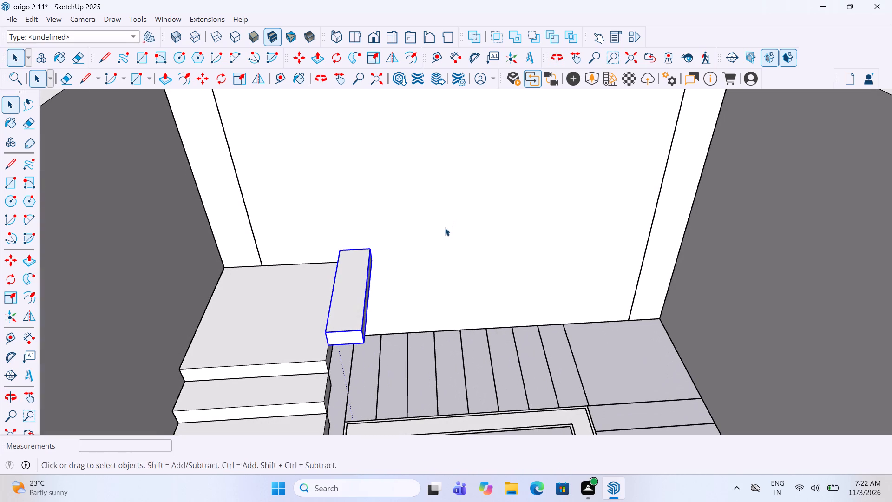
{"action": "key", "text": "m"}
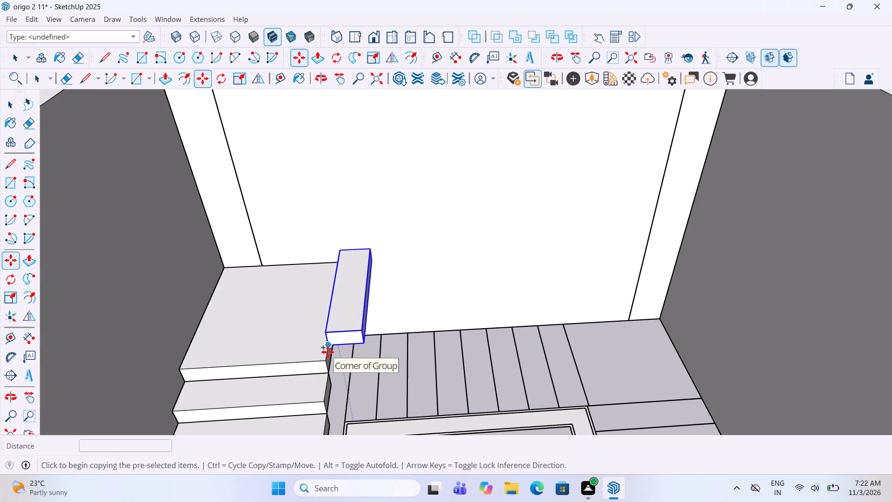
{"action": "left_click", "coordinate": [328, 352]}
{"action": "left_click", "coordinate": [365, 327]}
{"action": "key", "text": "m"}
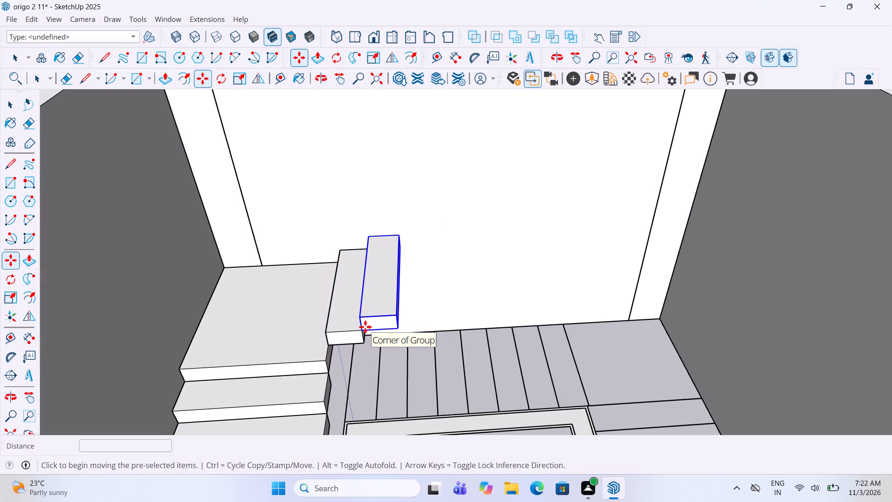
{"action": "left_click", "coordinate": [366, 335]}
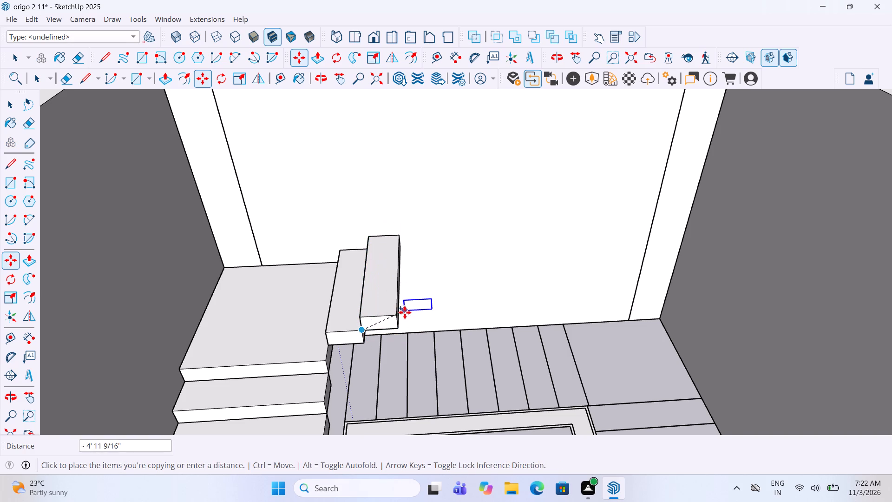
{"action": "double_click", "coordinate": [397, 316]}
Copy the step three more times up the second flight, each copy's lower front corner on the previous step's top back corner.
{"action": "key", "text": "m"}
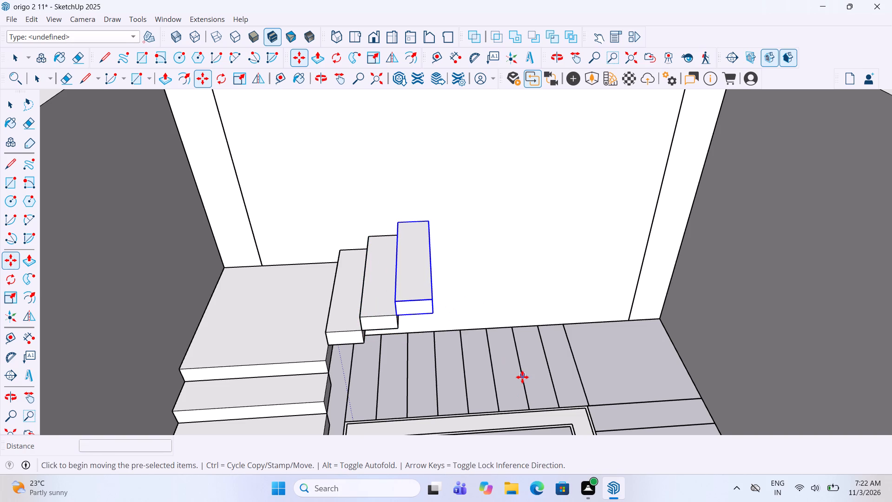
{"action": "left_click", "coordinate": [397, 318]}
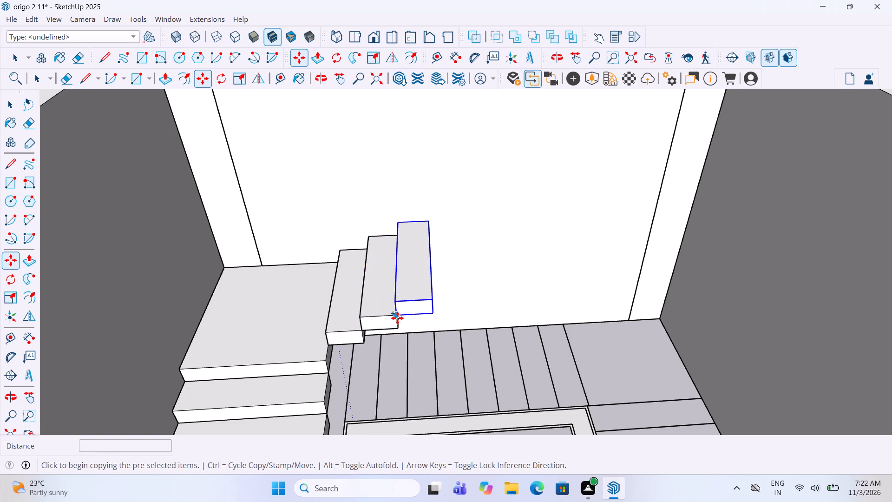
{"action": "left_click", "coordinate": [428, 299]}
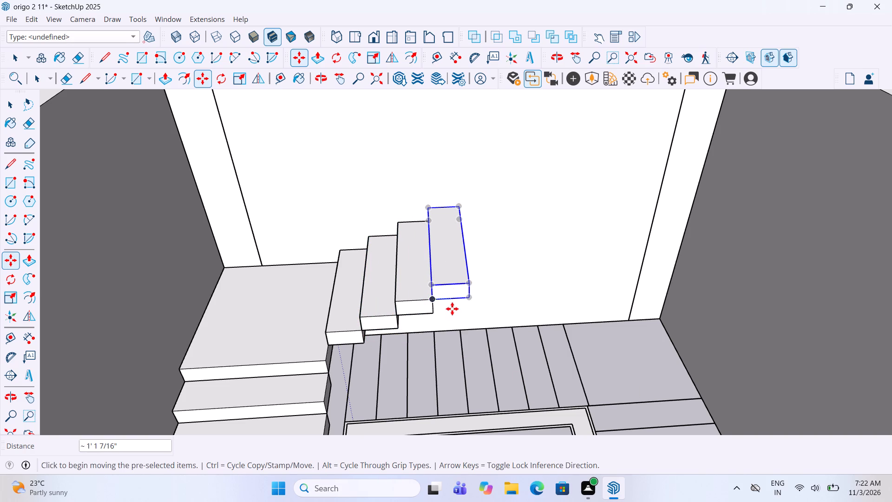
{"action": "key", "text": "m"}
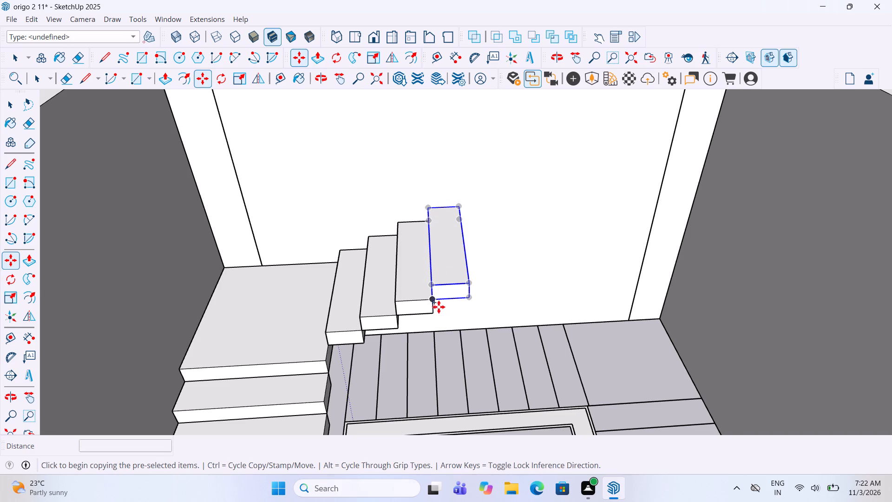
{"action": "left_click", "coordinate": [435, 304]}
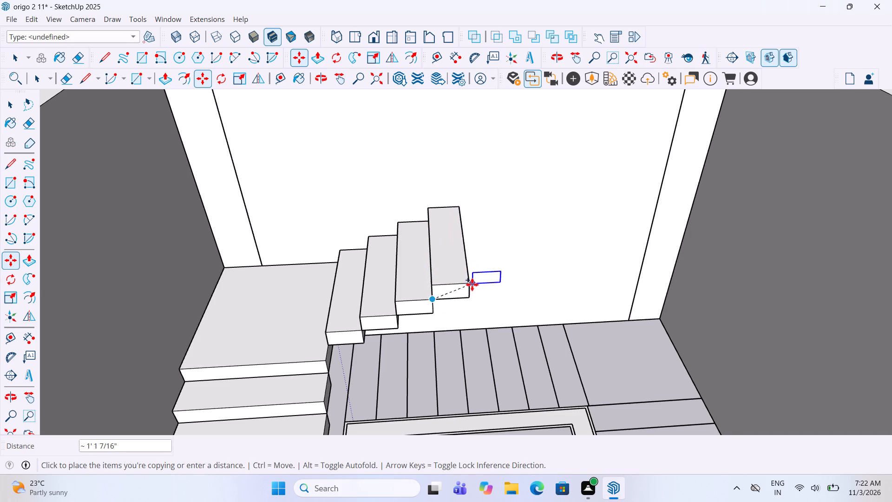
{"action": "left_click", "coordinate": [472, 287]}
{"action": "key", "text": "m"}
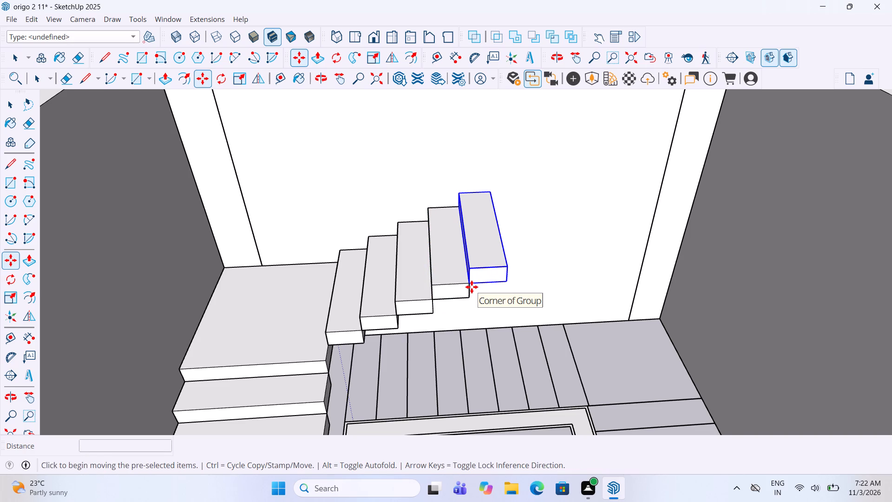
{"action": "left_click", "coordinate": [471, 287]}
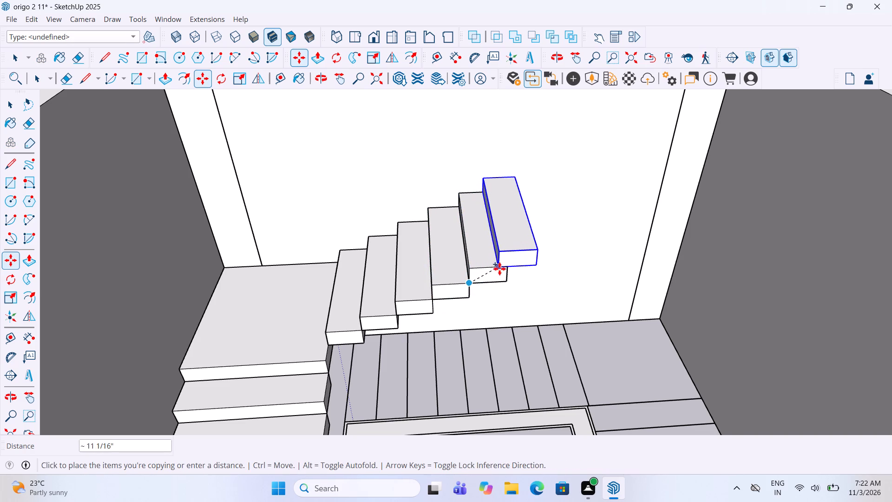
{"action": "left_click", "coordinate": [505, 270]}
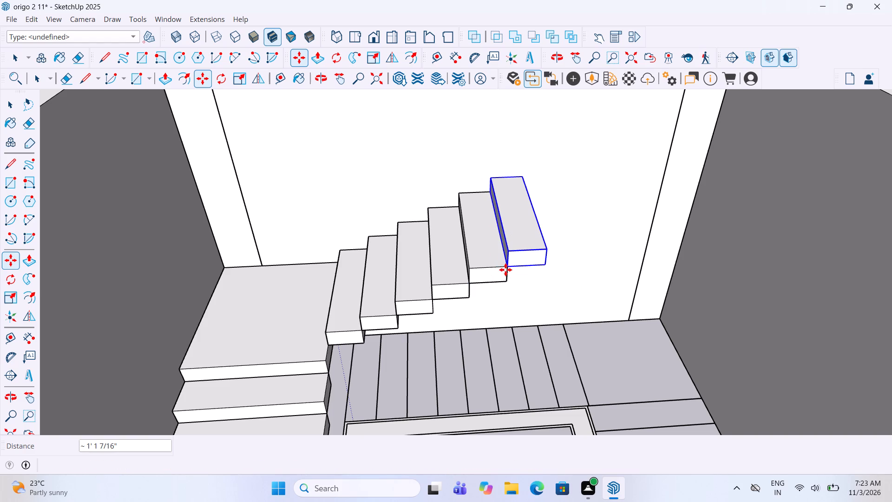
Add two more step copies to complete the second flight, each offset corner to corner about 1' 1 7/16".
{"action": "scroll", "coordinate": [397, 297], "scroll_direction": "down", "scroll_amount": 5}
{"action": "middle_click", "coordinate": [489, 283]}
{"action": "scroll", "coordinate": [479, 257], "scroll_direction": "up", "scroll_amount": 3}
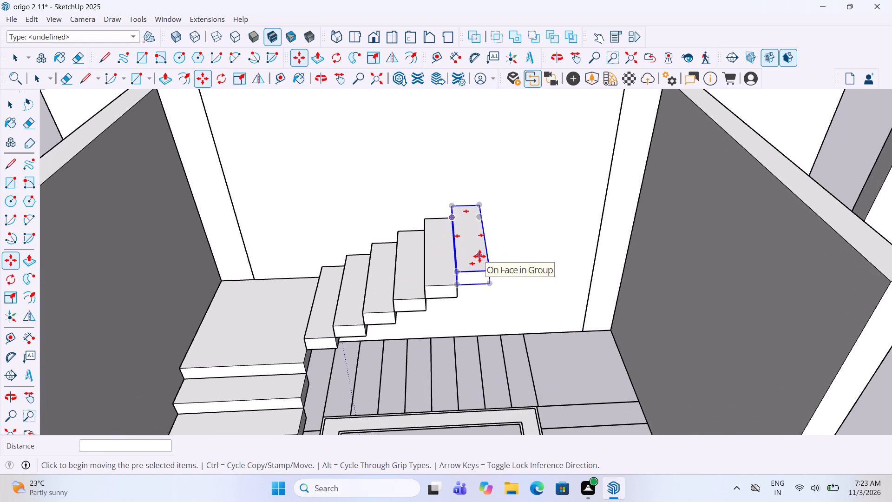
{"action": "key", "text": "m"}
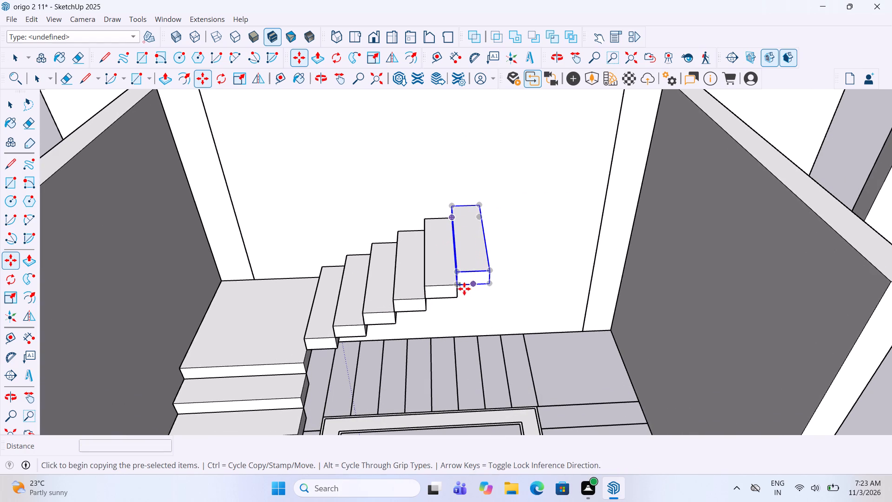
{"action": "left_click", "coordinate": [462, 289]}
{"action": "left_click", "coordinate": [490, 268]}
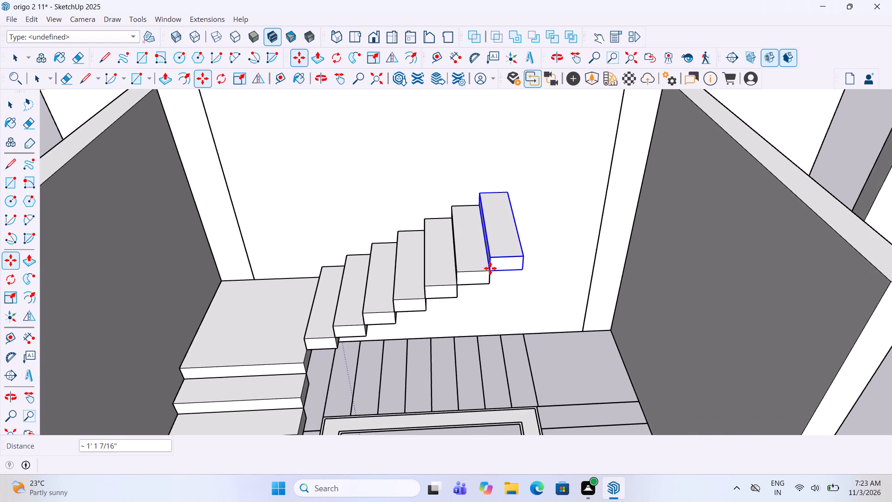
{"action": "key", "text": "m"}
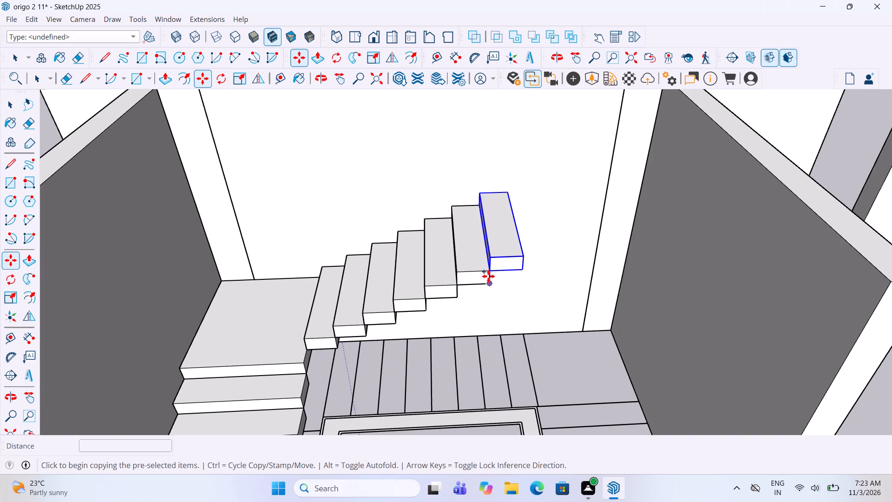
{"action": "left_click", "coordinate": [489, 273]}
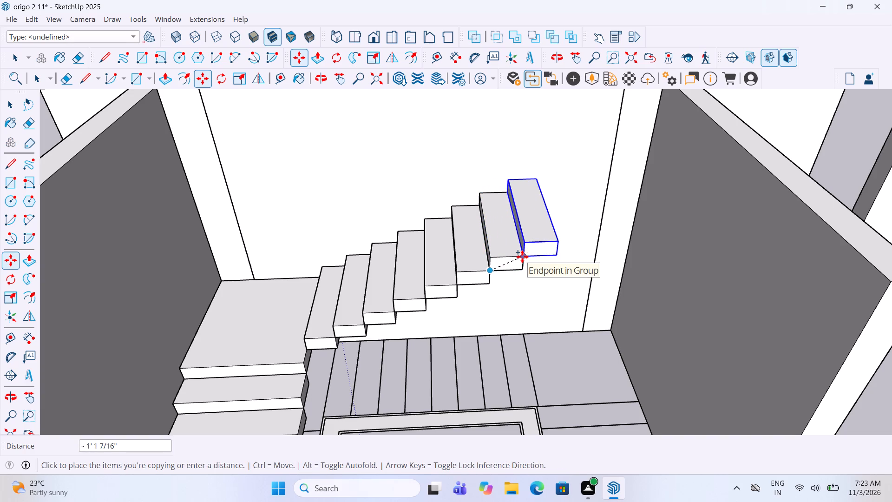
{"action": "left_click", "coordinate": [522, 257]}
{"action": "key", "text": "space"}
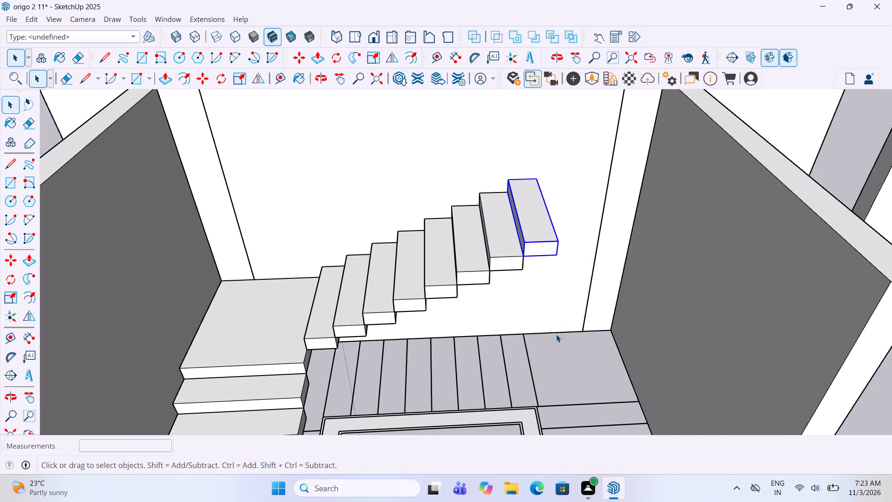
{"action": "left_click", "coordinate": [556, 334]}
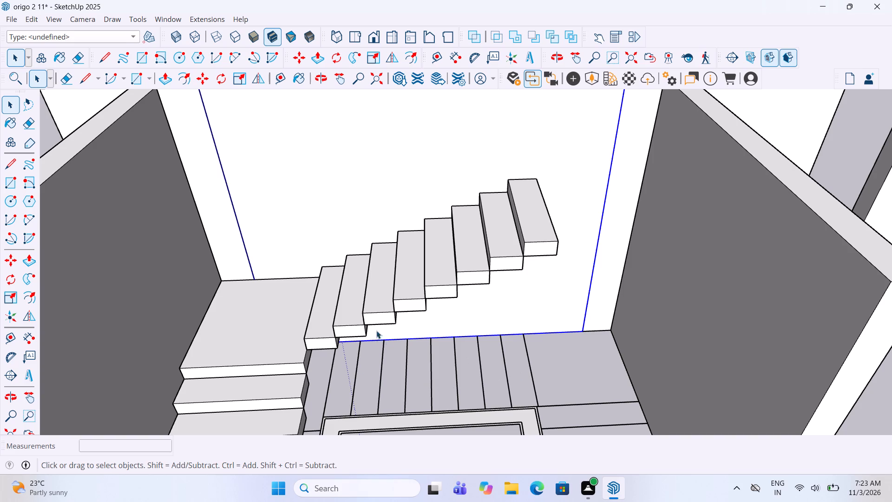
Draw a rectangle about 3' 10 15/16" by 3' 10 3/16" over the second corner landing on the plan and group its face.
{"action": "scroll", "coordinate": [497, 295], "scroll_direction": "down", "scroll_amount": 4}
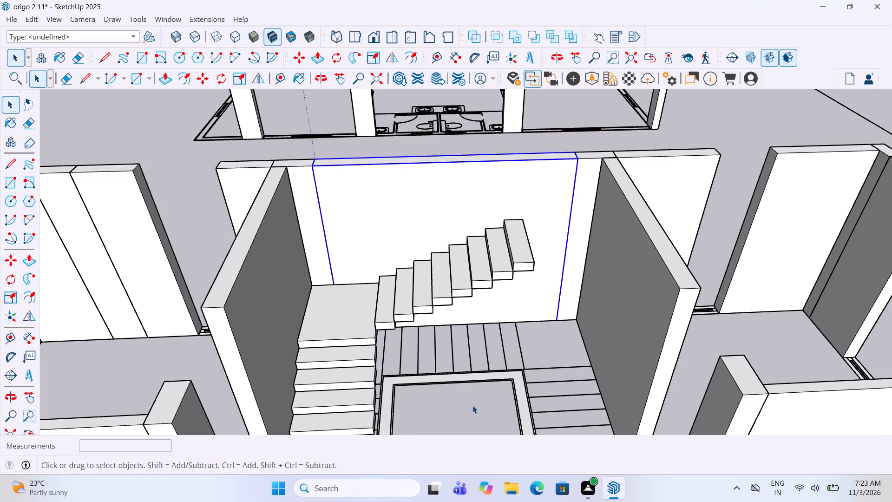
{"action": "left_click", "coordinate": [472, 405]}
{"action": "left_click", "coordinate": [1, 184]}
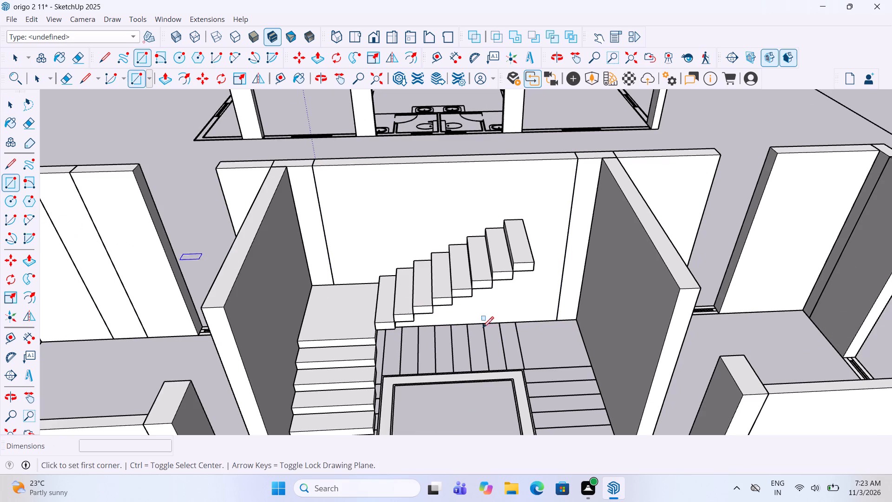
{"action": "scroll", "coordinate": [535, 329], "scroll_direction": "up", "scroll_amount": 4}
{"action": "scroll", "coordinate": [523, 382], "scroll_direction": "up", "scroll_amount": 5}
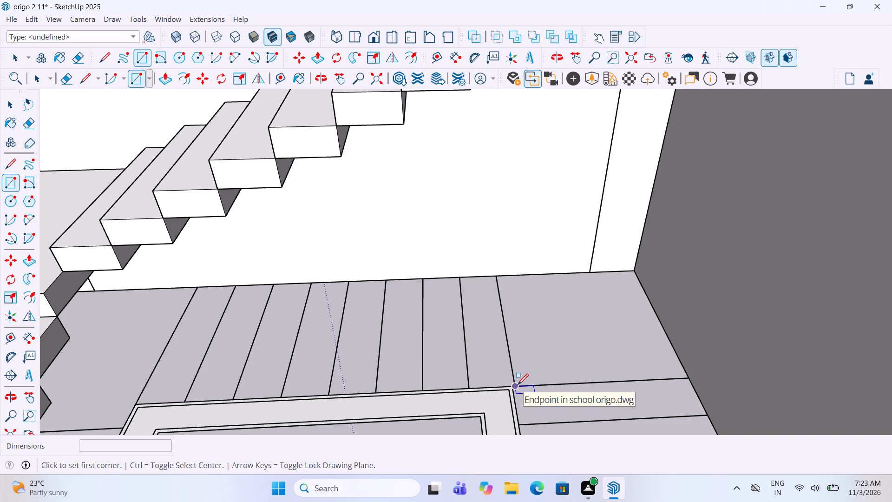
{"action": "left_click", "coordinate": [518, 386]}
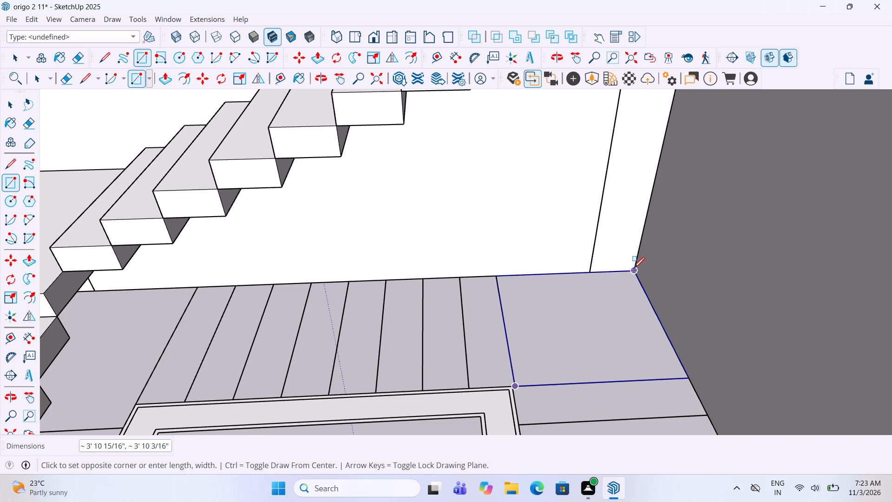
{"action": "left_click", "coordinate": [634, 269]}
{"action": "key", "text": "space"}
{"action": "left_click", "coordinate": [566, 316]}
{"action": "right_click", "coordinate": [566, 316]}
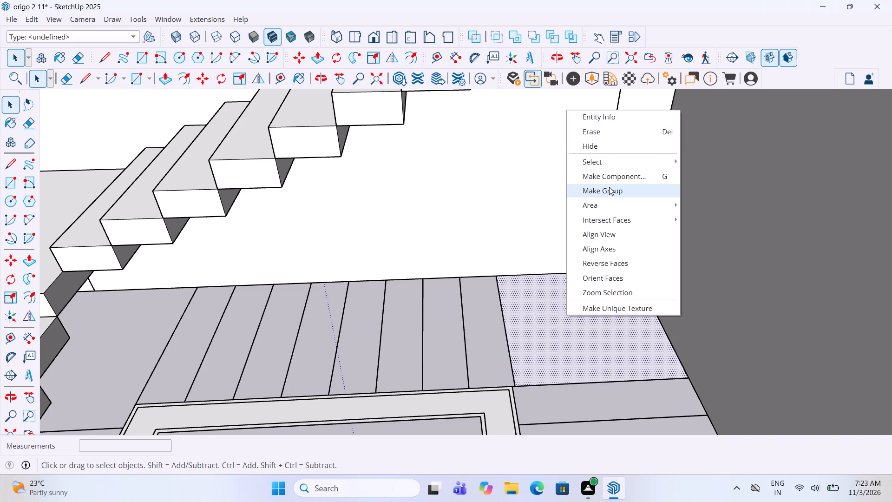
{"action": "left_click", "coordinate": [609, 187]}
Open the new landing group, extrude its face 6", and leave the group.
{"action": "double_click", "coordinate": [558, 325]}
{"action": "key", "text": "p"}
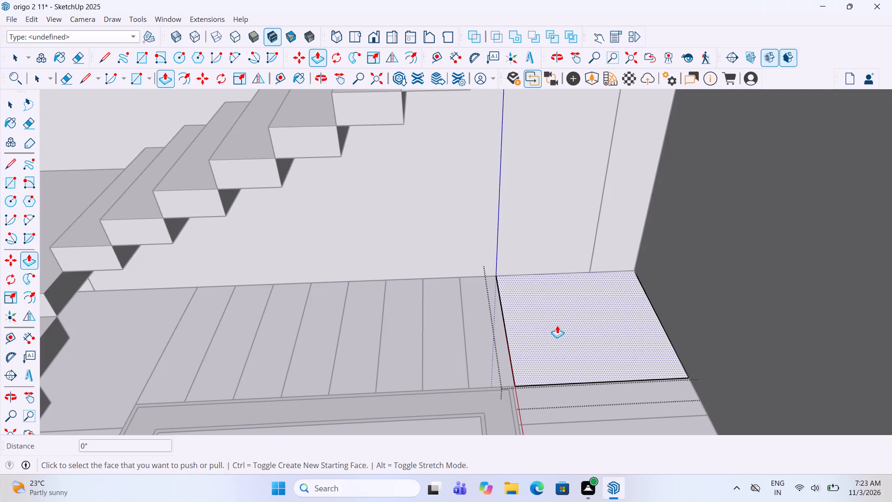
{"action": "left_click", "coordinate": [557, 325]}
{"action": "type", "text": "6\""}
{"action": "key", "text": "Return"}
{"action": "key", "text": "space"}
{"action": "left_click", "coordinate": [373, 335]}
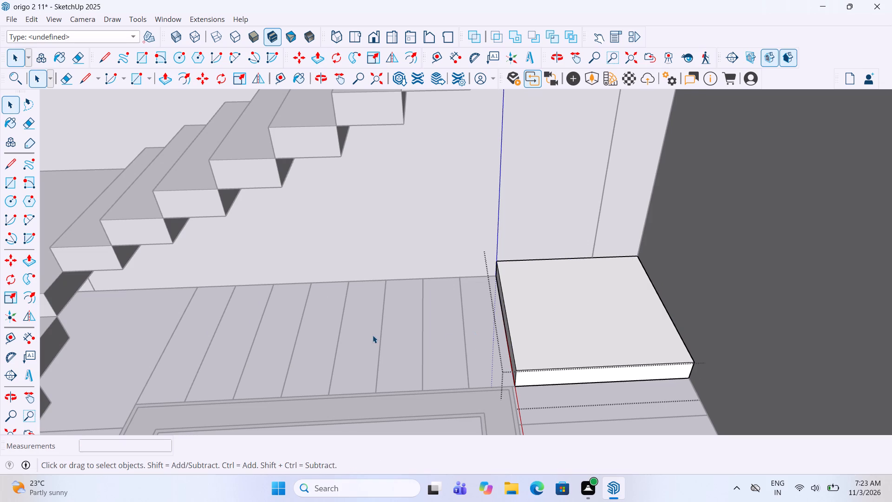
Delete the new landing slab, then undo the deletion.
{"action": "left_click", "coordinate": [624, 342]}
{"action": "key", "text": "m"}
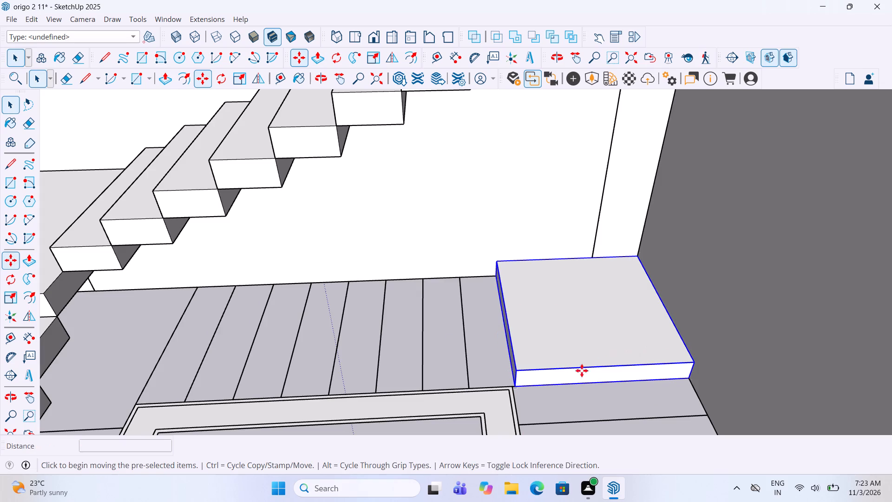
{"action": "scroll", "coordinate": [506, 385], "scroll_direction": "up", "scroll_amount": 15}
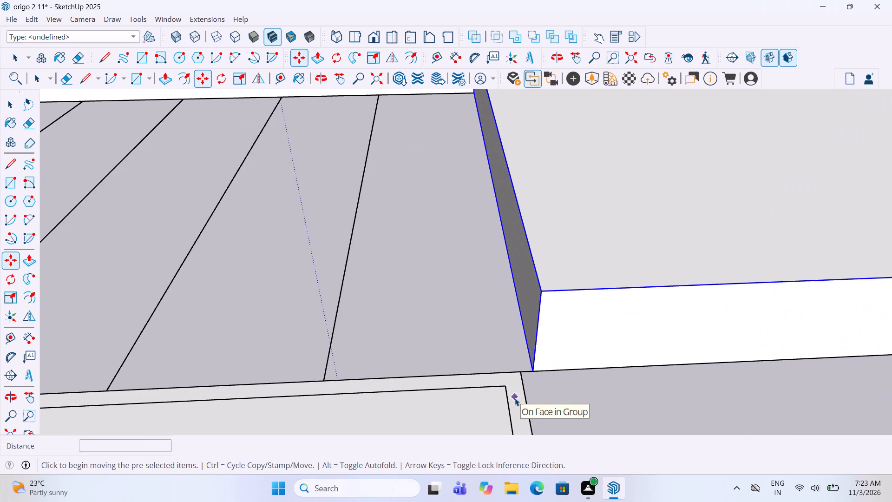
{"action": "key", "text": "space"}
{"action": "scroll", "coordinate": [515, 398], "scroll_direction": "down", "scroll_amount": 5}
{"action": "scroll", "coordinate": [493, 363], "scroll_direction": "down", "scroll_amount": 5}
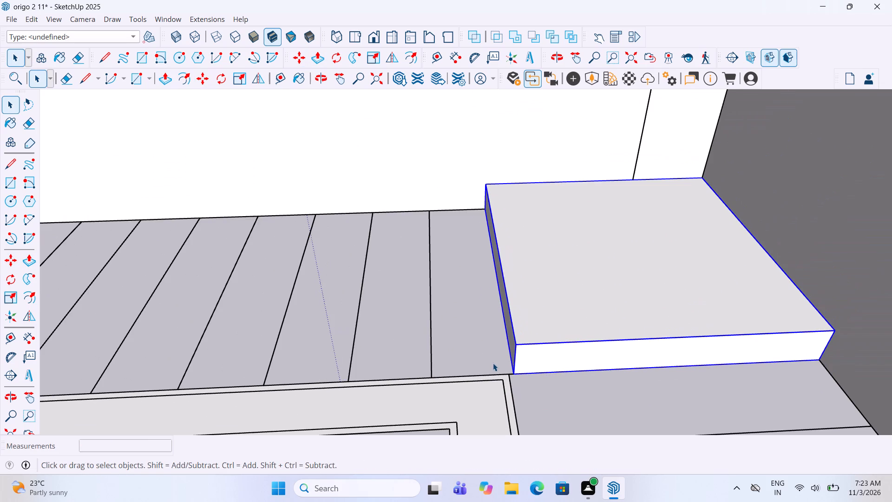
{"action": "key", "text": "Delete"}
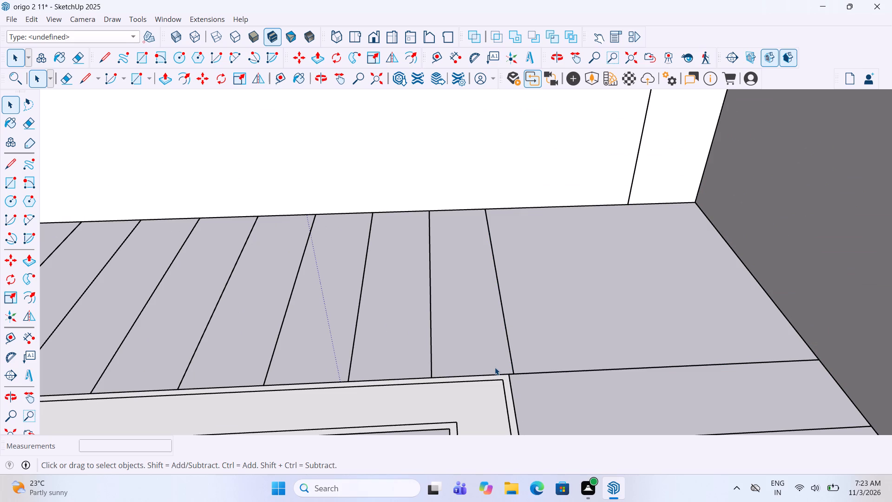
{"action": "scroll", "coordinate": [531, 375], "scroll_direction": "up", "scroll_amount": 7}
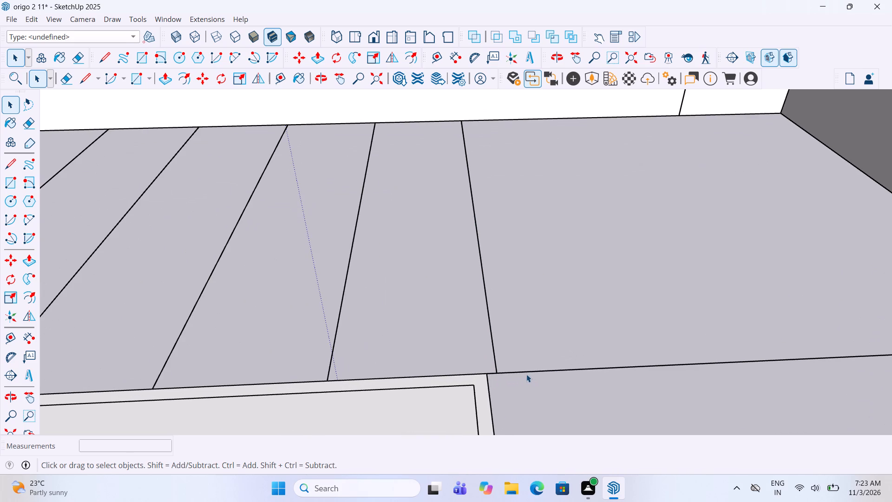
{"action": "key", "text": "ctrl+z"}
Move the landing slab by its lower inner corner up onto the top back corner of the second flight's last step.
{"action": "left_click", "coordinate": [520, 337]}
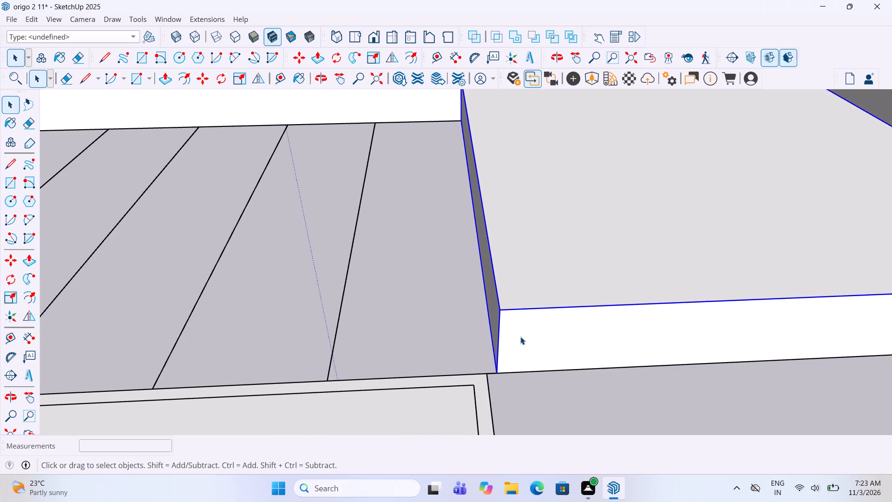
{"action": "key", "text": "m"}
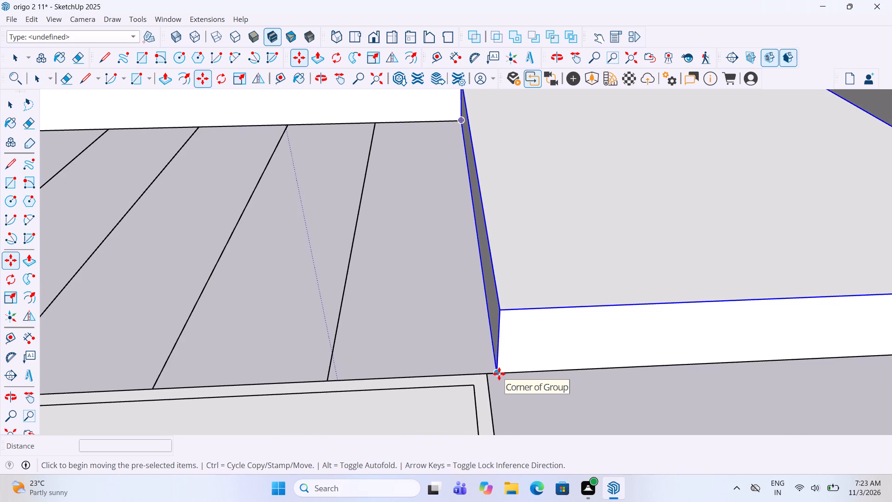
{"action": "left_click", "coordinate": [499, 374]}
{"action": "scroll", "coordinate": [485, 393], "scroll_direction": "down", "scroll_amount": 20}
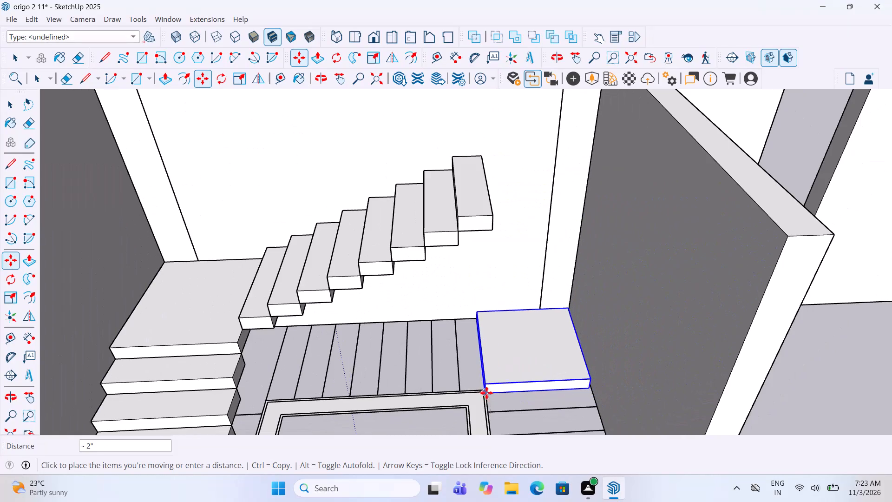
{"action": "double_click", "coordinate": [491, 218]}
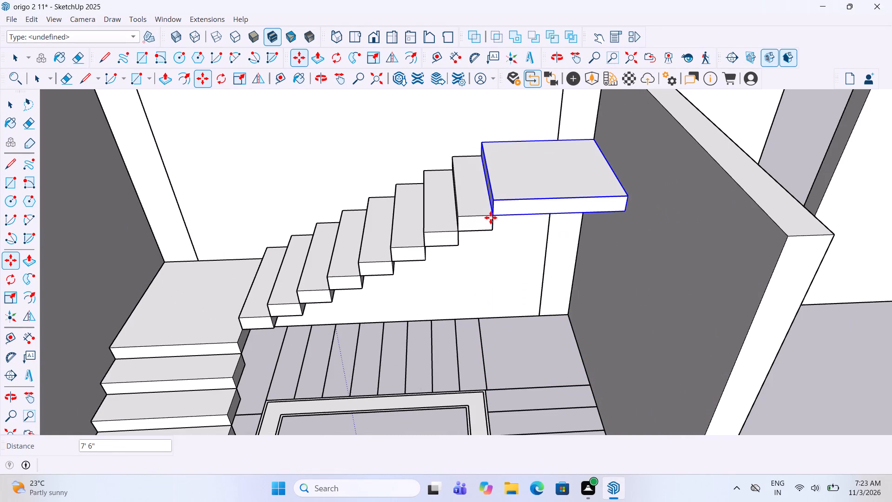
{"action": "key", "text": "space"}
{"action": "left_click", "coordinate": [489, 321]}
Draw a rectangle 1' by about 3' 10 15/16" over the first tread beyond the second corner landing on the plan and group its face.
{"action": "middle_click_drag", "start_coordinate": [476, 293], "coordinate": [608, 345]}
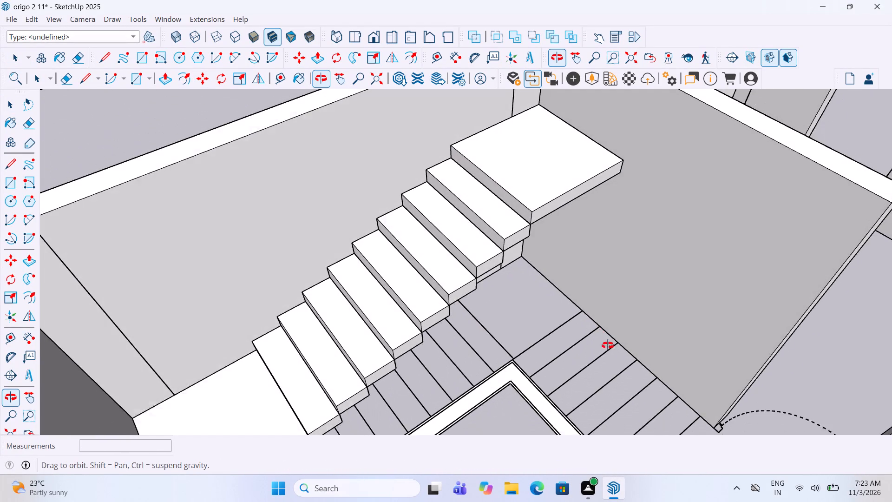
{"action": "middle_click_drag", "start_coordinate": [608, 345], "coordinate": [609, 347]}
{"action": "middle_click_drag", "start_coordinate": [609, 347], "coordinate": [418, 318]}
{"action": "left_click", "coordinate": [12, 183]}
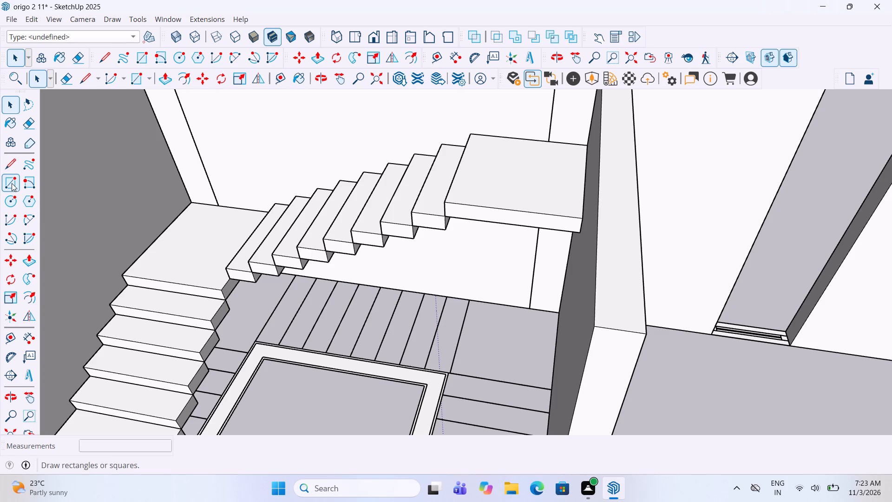
{"action": "scroll", "coordinate": [466, 401], "scroll_direction": "up", "scroll_amount": 9}
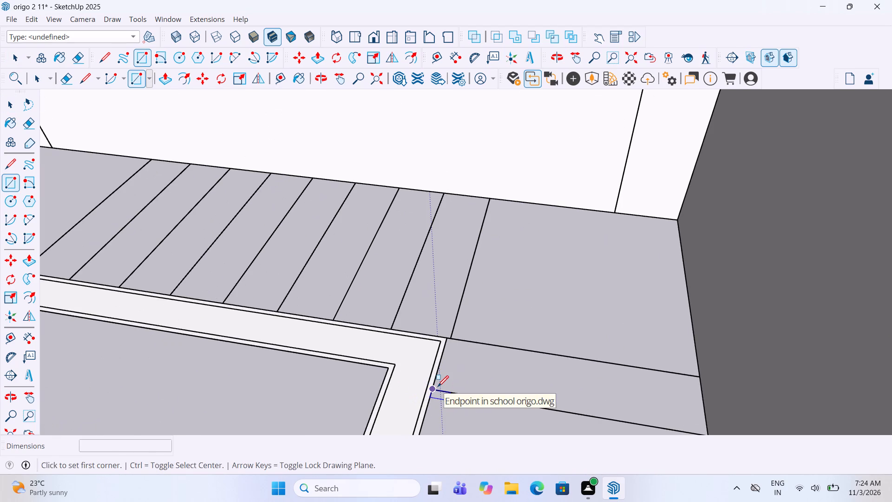
{"action": "left_click", "coordinate": [438, 388]}
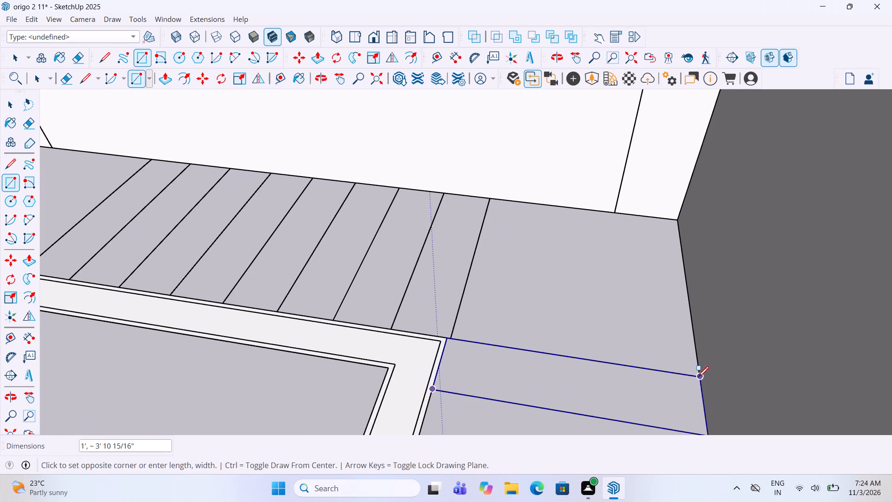
{"action": "left_click", "coordinate": [698, 378]}
{"action": "key", "text": "space"}
{"action": "left_click", "coordinate": [581, 383]}
{"action": "right_click", "coordinate": [581, 383]}
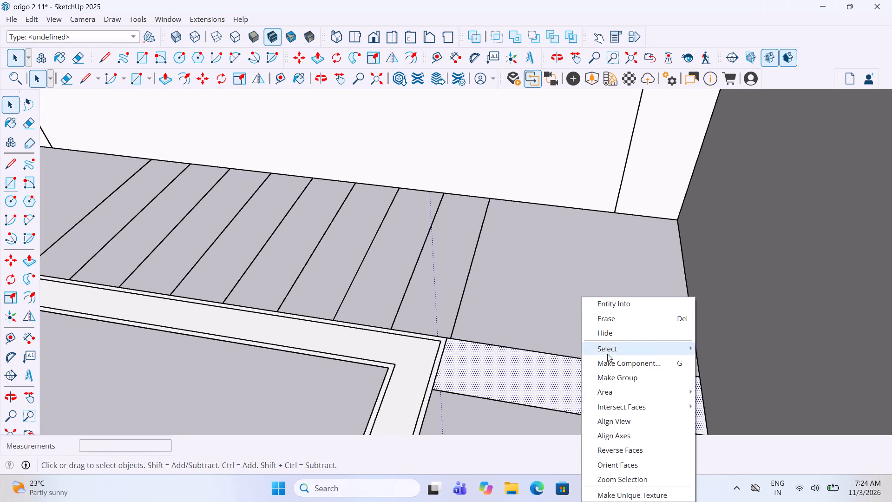
{"action": "left_click", "coordinate": [616, 372]}
Open the new tread group, extrude its face 6", and leave the group.
{"action": "double_click", "coordinate": [557, 373]}
{"action": "key", "text": "p"}
{"action": "left_click", "coordinate": [562, 372]}
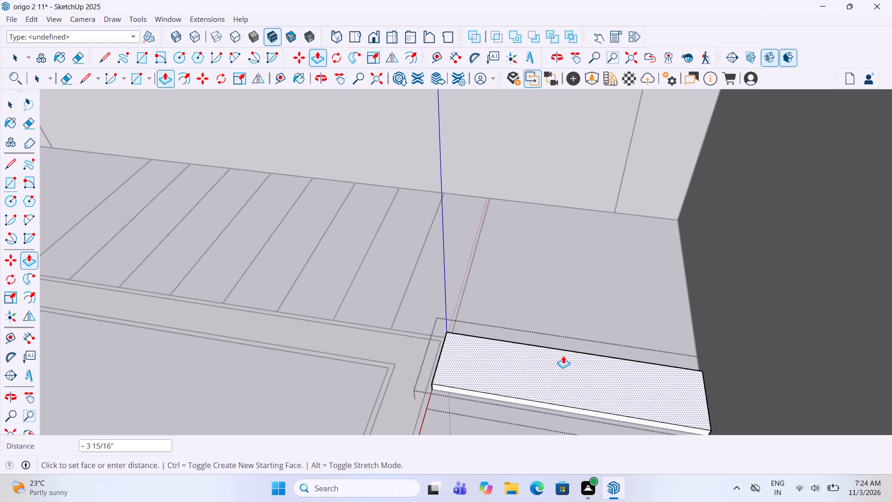
{"action": "type", "text": "6\""}
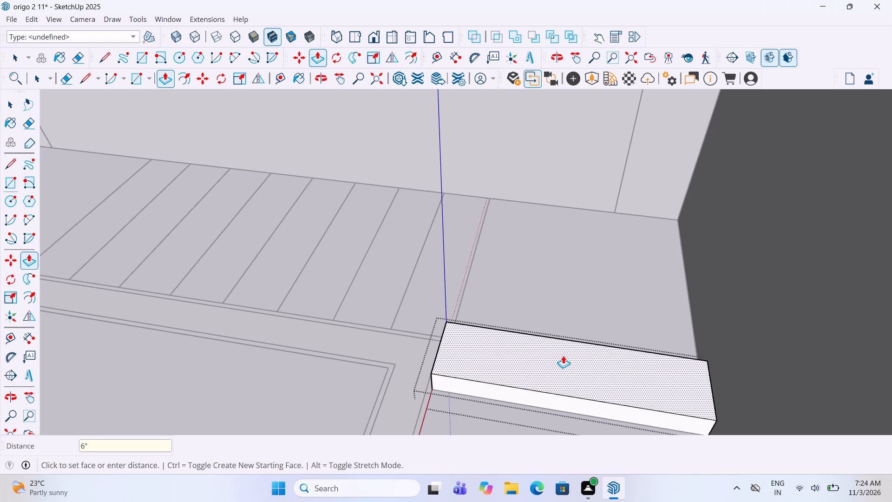
{"action": "key", "text": "Return"}
{"action": "key", "text": "space"}
{"action": "left_click", "coordinate": [570, 285]}
Move the new step by its lower inner corner 8' up onto the second landing's top inner corner.
{"action": "scroll", "coordinate": [571, 291], "scroll_direction": "down", "scroll_amount": 3}
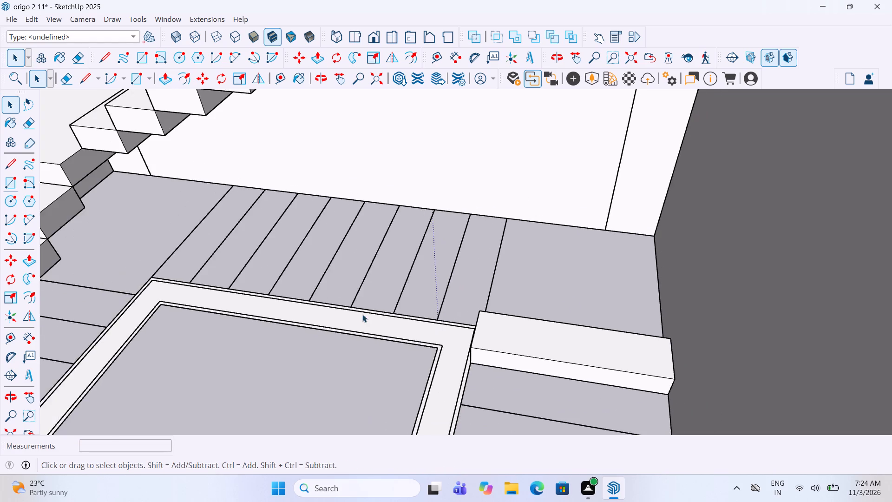
{"action": "middle_click_drag", "start_coordinate": [362, 314], "coordinate": [629, 357]}
{"action": "scroll", "coordinate": [561, 277], "scroll_direction": "up", "scroll_amount": 2}
{"action": "left_click", "coordinate": [553, 274]}
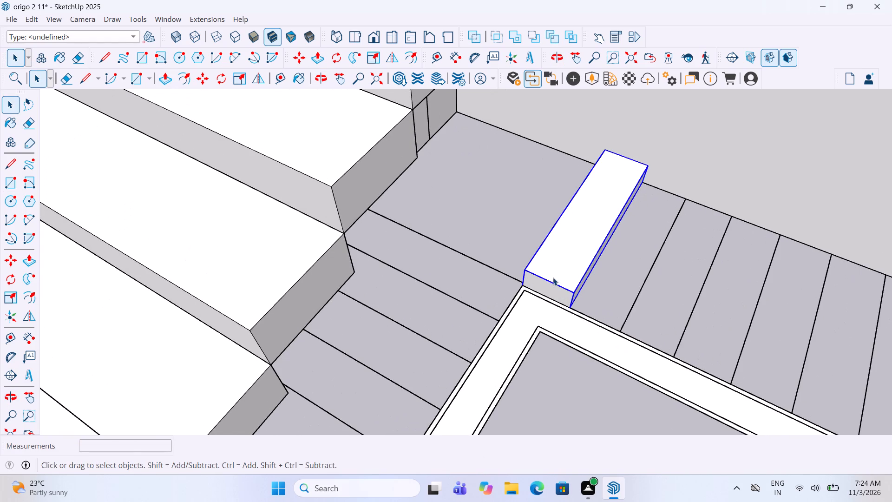
{"action": "key", "text": "m"}
{"action": "scroll", "coordinate": [519, 288], "scroll_direction": "up", "scroll_amount": 2}
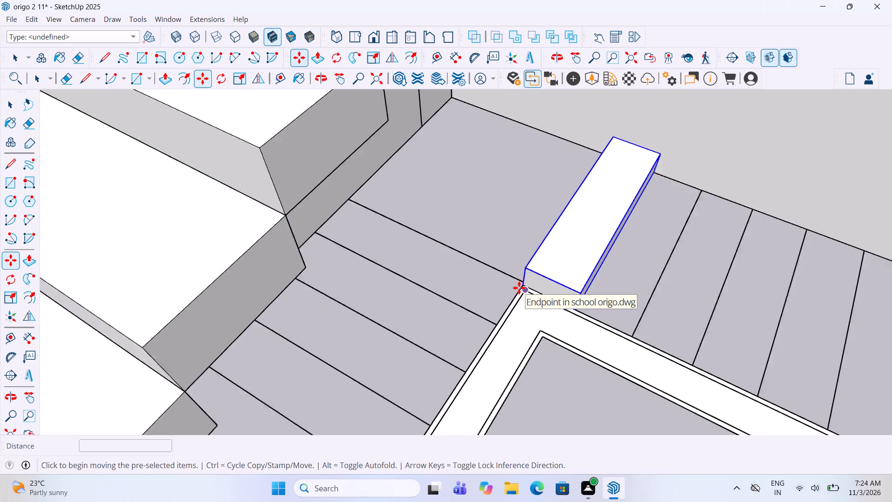
{"action": "scroll", "coordinate": [519, 288], "scroll_direction": "up", "scroll_amount": 8}
{"action": "left_click", "coordinate": [524, 280]}
{"action": "scroll", "coordinate": [505, 331], "scroll_direction": "down", "scroll_amount": 7}
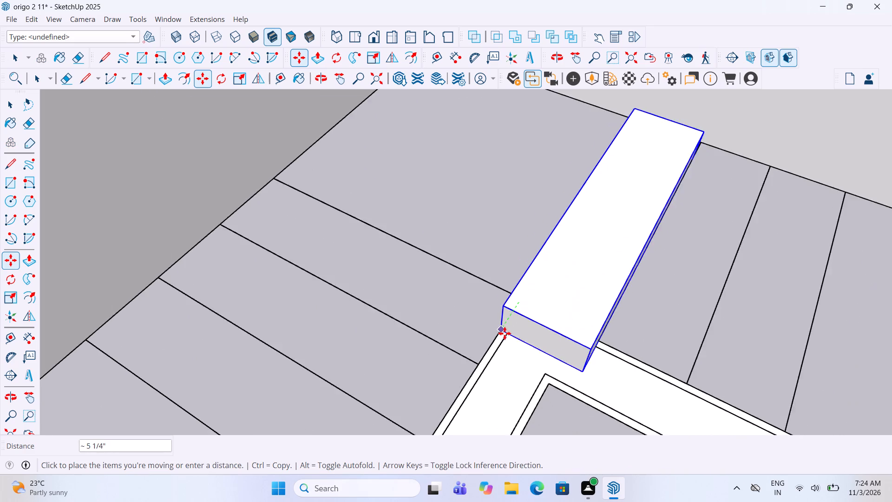
{"action": "scroll", "coordinate": [505, 333], "scroll_direction": "down", "scroll_amount": 16}
{"action": "scroll", "coordinate": [522, 225], "scroll_direction": "up", "scroll_amount": 2}
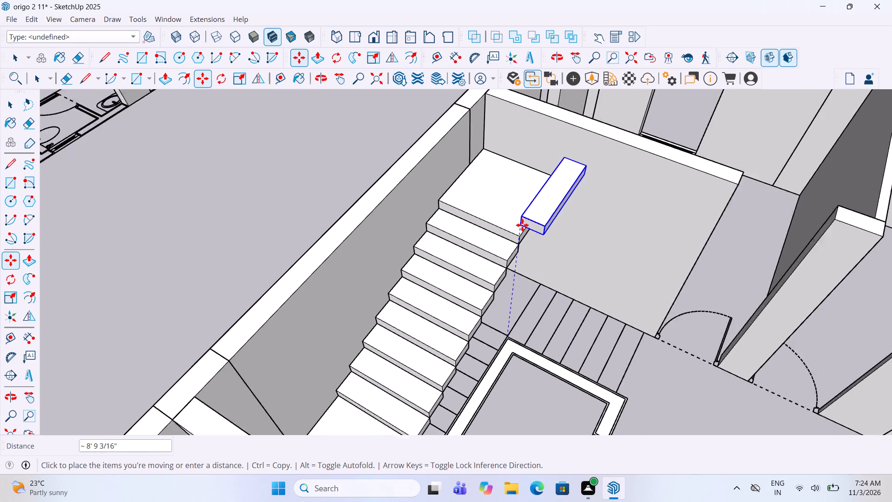
{"action": "scroll", "coordinate": [522, 225], "scroll_direction": "up", "scroll_amount": 6}
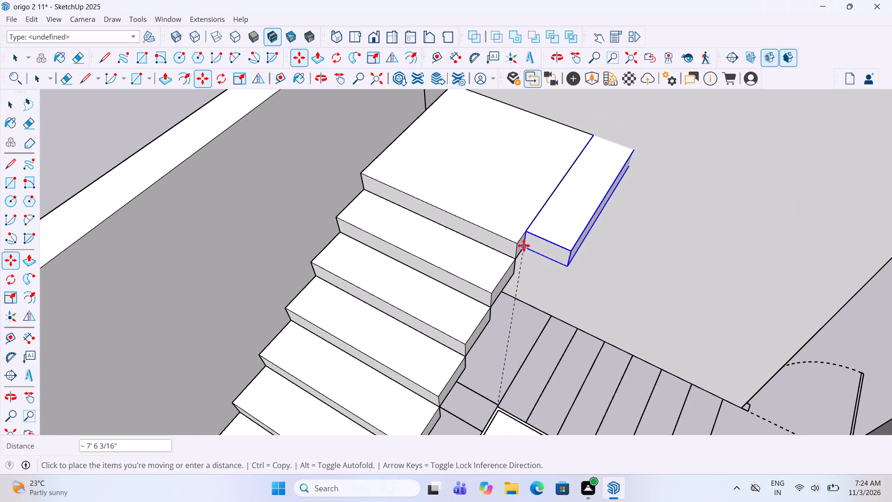
{"action": "left_click", "coordinate": [510, 242]}
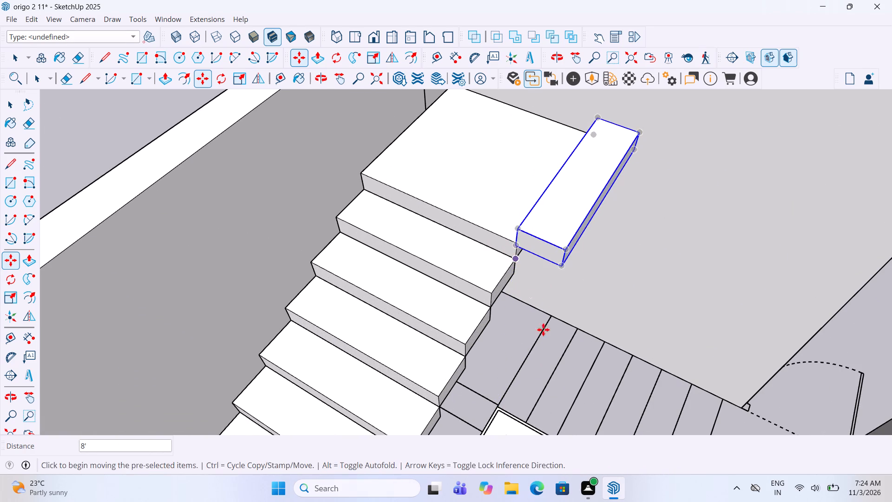
{"action": "key", "text": "space"}
{"action": "left_click", "coordinate": [544, 347]}
Examine from several angles how the third flight's first step sits against the second corner landing.
{"action": "scroll", "coordinate": [506, 345], "scroll_direction": "down", "scroll_amount": 2}
{"action": "middle_click_drag", "start_coordinate": [390, 300], "coordinate": [641, 329]}
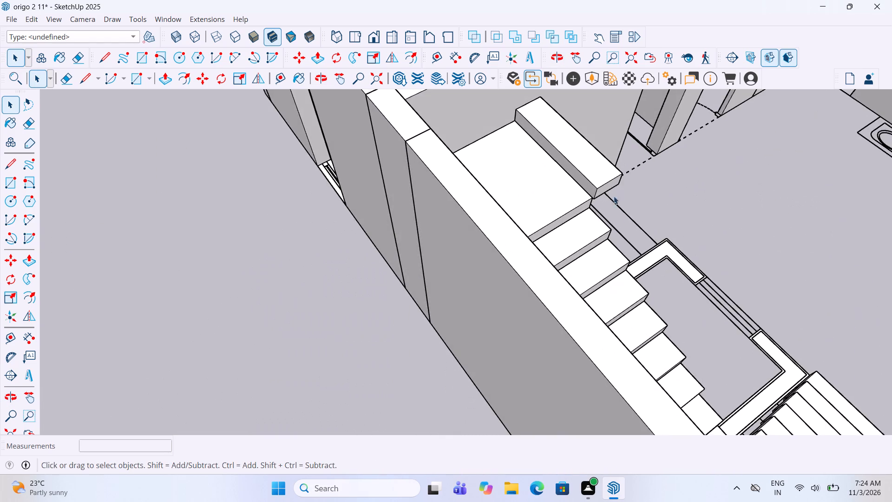
{"action": "scroll", "coordinate": [610, 185], "scroll_direction": "up", "scroll_amount": 17}
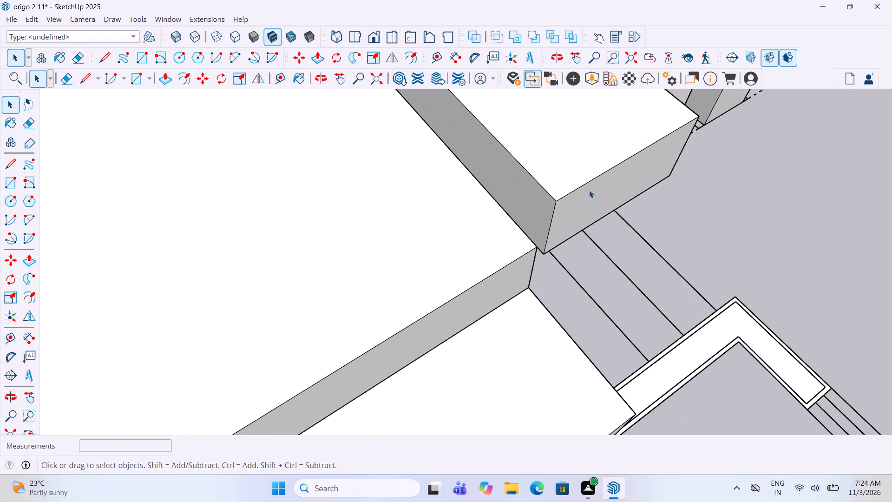
{"action": "scroll", "coordinate": [555, 340], "scroll_direction": "down", "scroll_amount": 7}
{"action": "scroll", "coordinate": [553, 401], "scroll_direction": "down", "scroll_amount": 5}
{"action": "scroll", "coordinate": [404, 174], "scroll_direction": "up", "scroll_amount": 10}
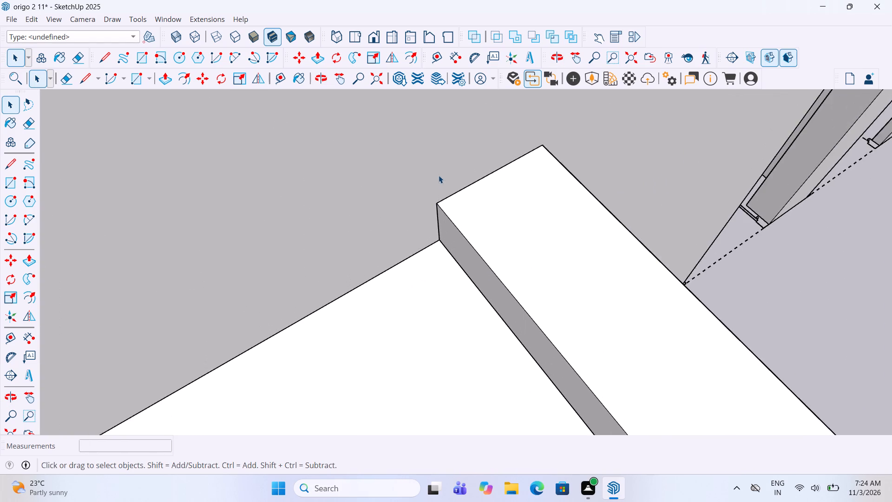
{"action": "scroll", "coordinate": [439, 175], "scroll_direction": "down", "scroll_amount": 15}
{"action": "middle_click_drag", "start_coordinate": [492, 307], "coordinate": [398, 214]}
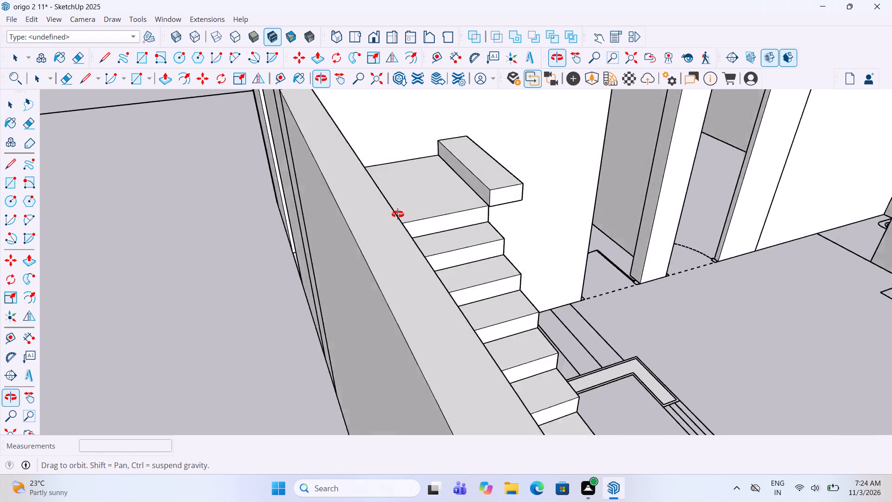
{"action": "middle_click_drag", "start_coordinate": [398, 214], "coordinate": [333, 225]}
{"action": "middle_click_drag", "start_coordinate": [205, 245], "coordinate": [203, 253]}
{"action": "middle_click_drag", "start_coordinate": [484, 211], "coordinate": [312, 189]}
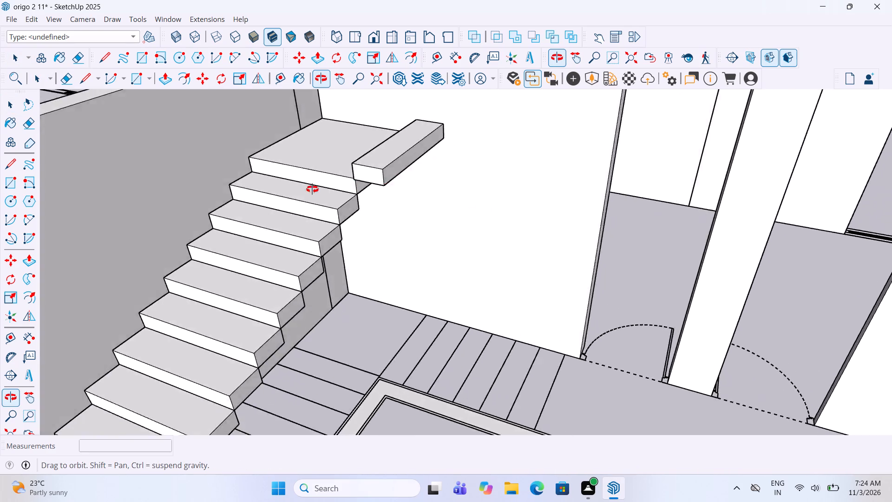
{"action": "middle_click_drag", "start_coordinate": [312, 189], "coordinate": [574, 269]}
{"action": "left_click_drag", "start_coordinate": [407, 262], "coordinate": [574, 269]}
{"action": "scroll", "coordinate": [385, 263], "scroll_direction": "down", "scroll_amount": 2}
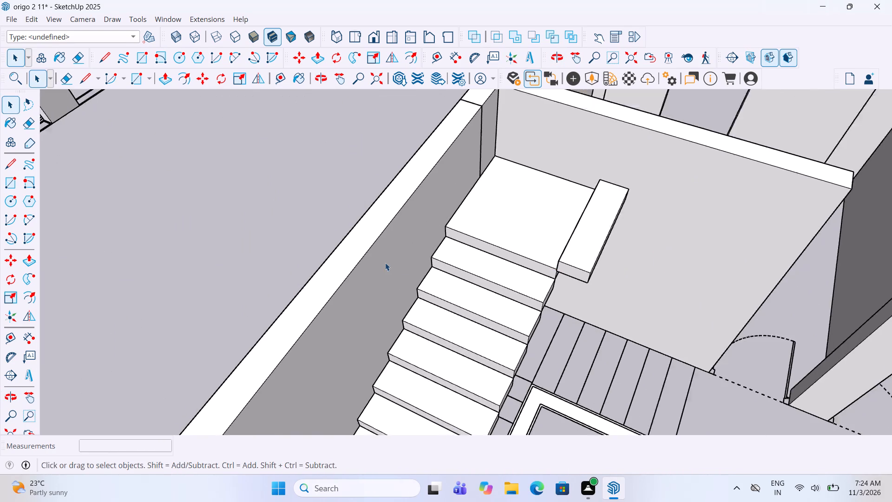
{"action": "scroll", "coordinate": [385, 263], "scroll_direction": "down", "scroll_amount": 3}
{"action": "middle_click_drag", "start_coordinate": [334, 261], "coordinate": [511, 264]}
{"action": "scroll", "coordinate": [571, 178], "scroll_direction": "up", "scroll_amount": 8}
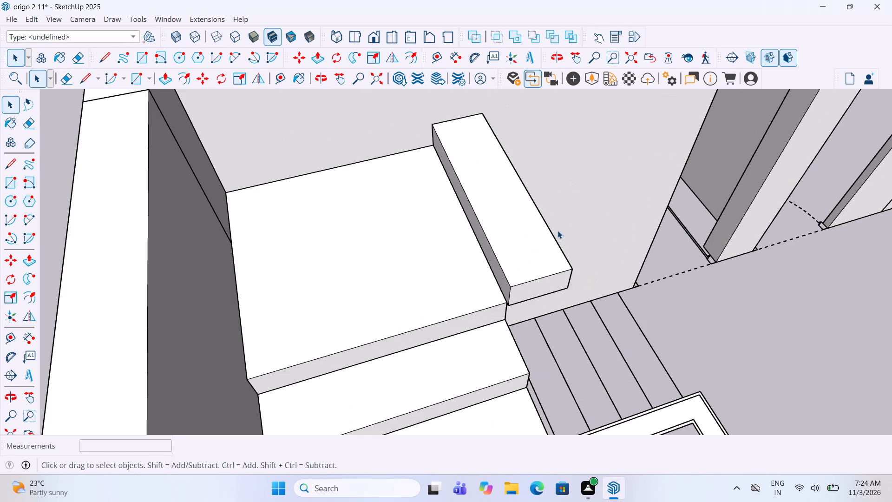
Copy the third flight's first step up twice, each copy about 1' 1 7/16" along, starting at the previous step's top front corner.
{"action": "left_click", "coordinate": [542, 251]}
{"action": "middle_click_drag", "start_coordinate": [537, 271], "coordinate": [520, 179]}
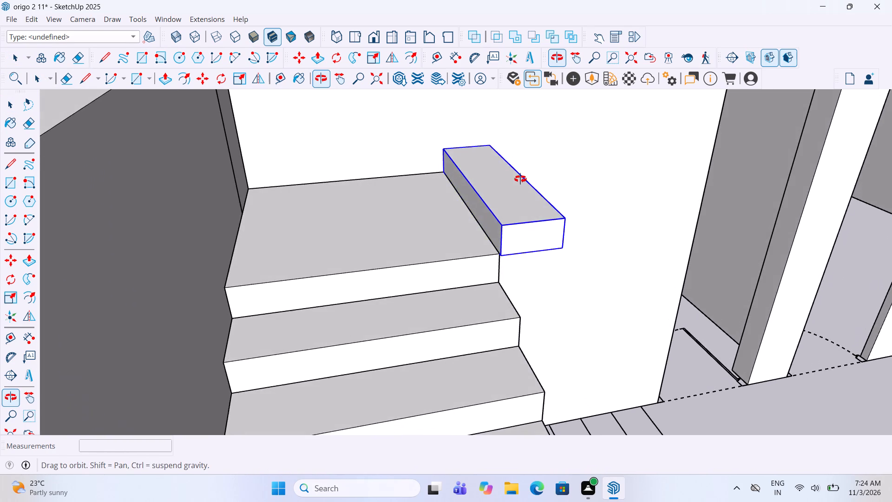
{"action": "middle_click_drag", "start_coordinate": [520, 179], "coordinate": [507, 188]}
{"action": "scroll", "coordinate": [507, 188], "scroll_direction": "up", "scroll_amount": 1}
{"action": "scroll", "coordinate": [514, 272], "scroll_direction": "up", "scroll_amount": 3}
{"action": "middle_click_drag", "start_coordinate": [505, 298], "coordinate": [491, 337]}
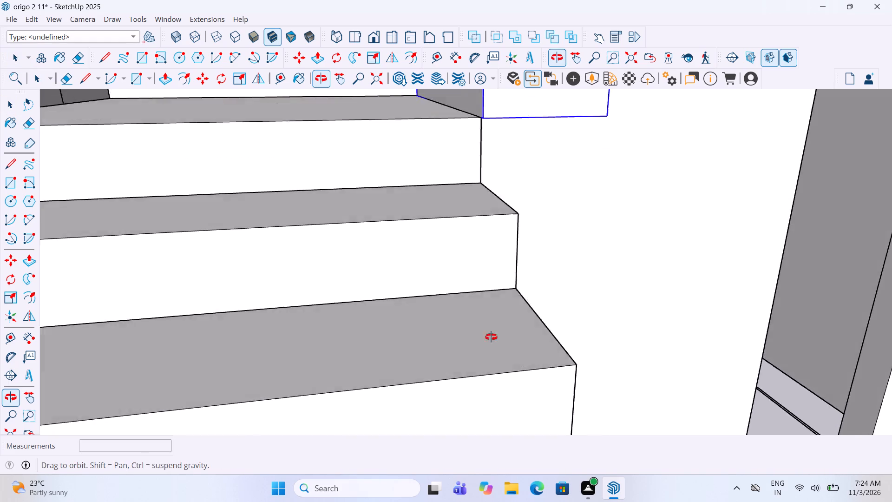
{"action": "middle_click_drag", "start_coordinate": [491, 337], "coordinate": [487, 363]}
{"action": "scroll", "coordinate": [474, 335], "scroll_direction": "up", "scroll_amount": 1}
{"action": "scroll", "coordinate": [474, 335], "scroll_direction": "down", "scroll_amount": 10}
{"action": "middle_click_drag", "start_coordinate": [470, 325], "coordinate": [503, 248]}
{"action": "key", "text": "m"}
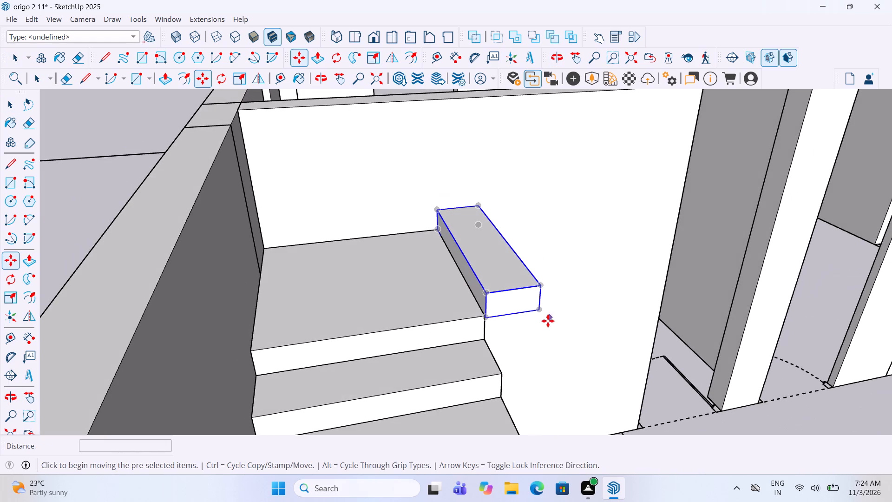
{"action": "scroll", "coordinate": [500, 326], "scroll_direction": "up", "scroll_amount": 3}
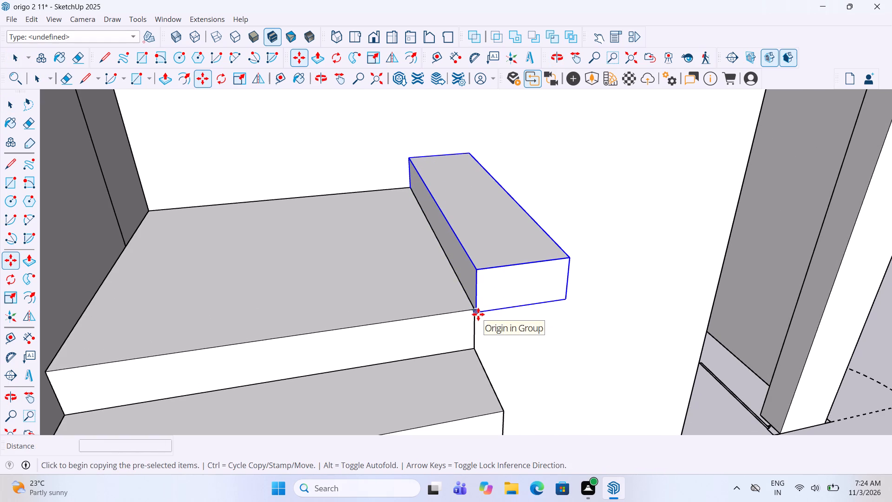
{"action": "left_click", "coordinate": [478, 314]}
{"action": "left_click", "coordinate": [565, 260]}
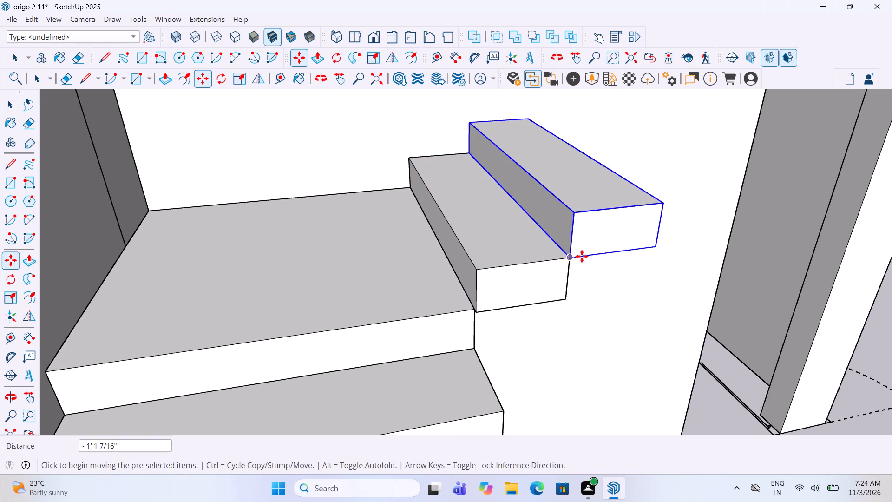
{"action": "key", "text": "m"}
{"action": "left_click", "coordinate": [568, 258]}
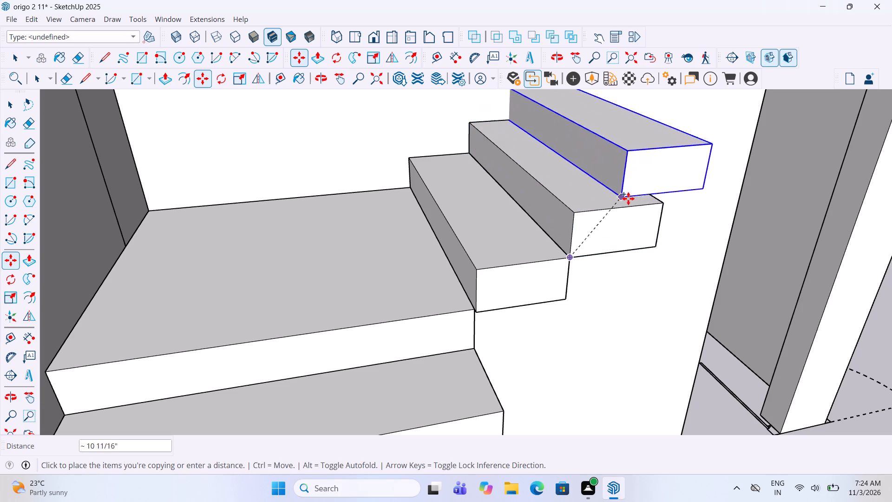
{"action": "left_click", "coordinate": [662, 207]}
Copy the third flight's top step three more times, each about 1' 1 7/16" further up, to bring the flight to six steps.
{"action": "scroll", "coordinate": [478, 277], "scroll_direction": "down", "scroll_amount": 5}
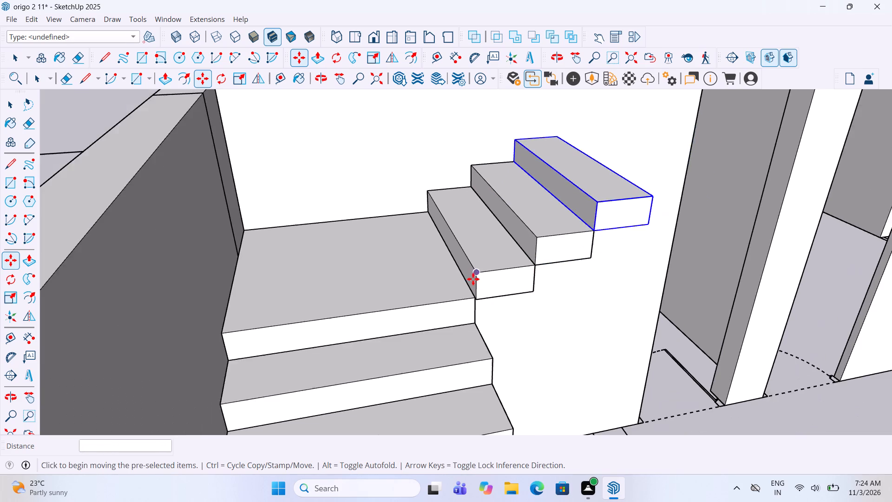
{"action": "scroll", "coordinate": [473, 279], "scroll_direction": "down", "scroll_amount": 4}
{"action": "middle_click_drag", "start_coordinate": [609, 256], "coordinate": [526, 272]}
{"action": "scroll", "coordinate": [541, 226], "scroll_direction": "down", "scroll_amount": 3}
{"action": "middle_click_drag", "start_coordinate": [540, 232], "coordinate": [540, 245]}
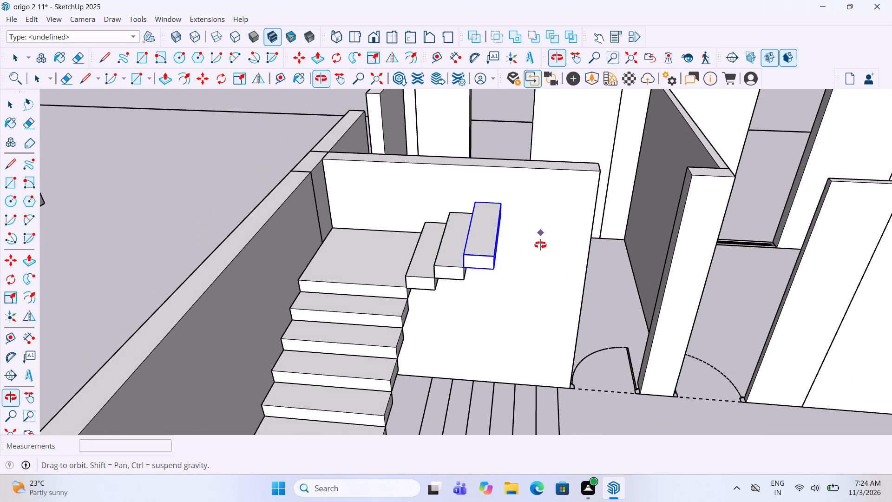
{"action": "middle_click_drag", "start_coordinate": [540, 245], "coordinate": [540, 252]}
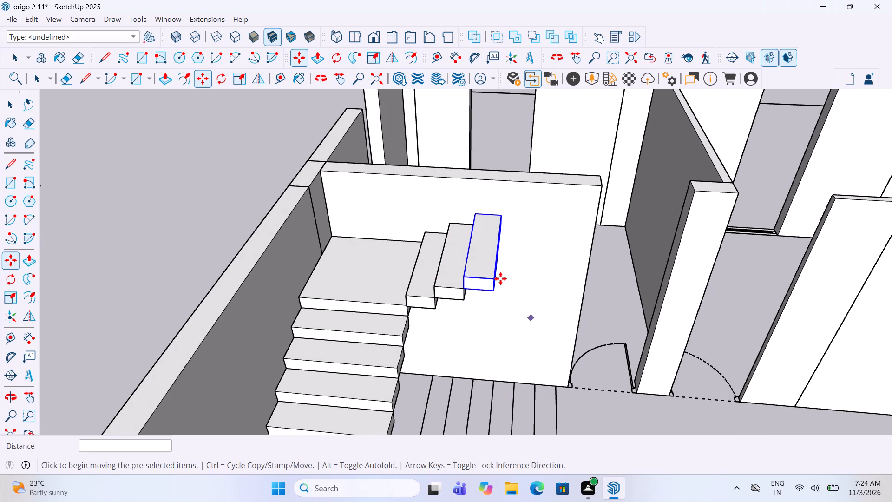
{"action": "scroll", "coordinate": [500, 278], "scroll_direction": "up", "scroll_amount": 3}
{"action": "key", "text": "m"}
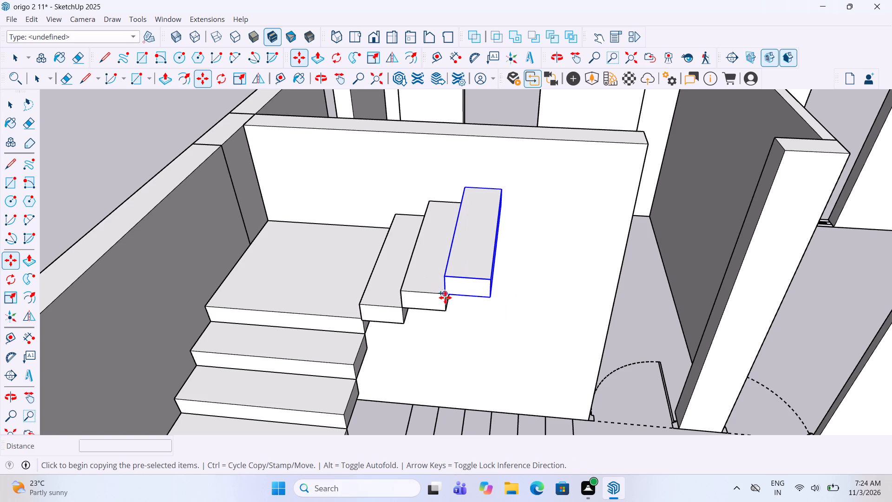
{"action": "left_click", "coordinate": [446, 296]}
{"action": "left_click", "coordinate": [492, 283]}
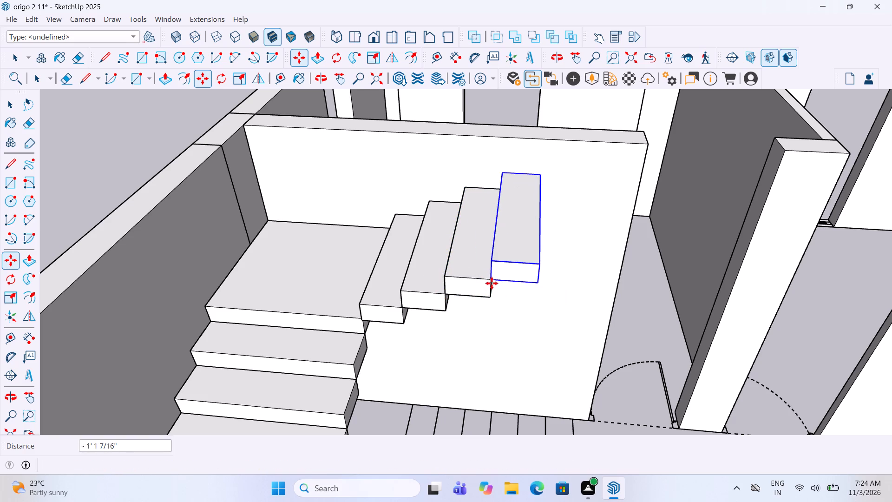
{"action": "key", "text": "m"}
{"action": "left_click", "coordinate": [492, 284]}
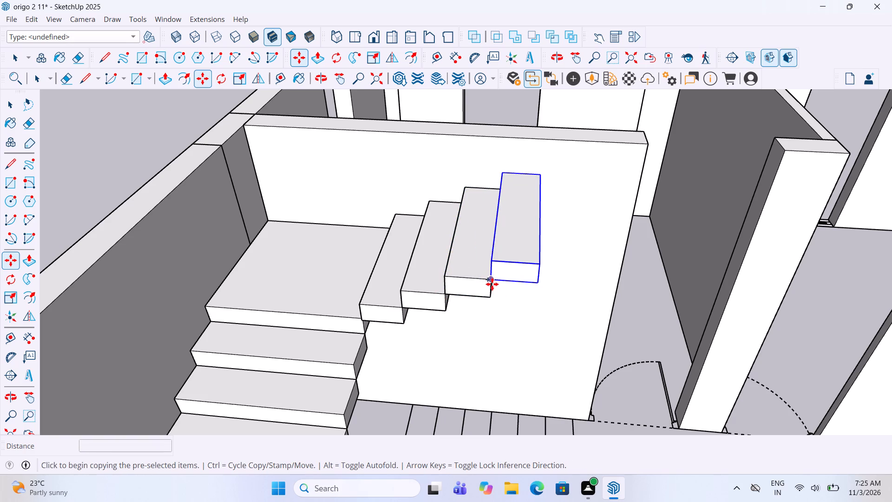
{"action": "left_click", "coordinate": [540, 265]}
{"action": "key", "text": "m"}
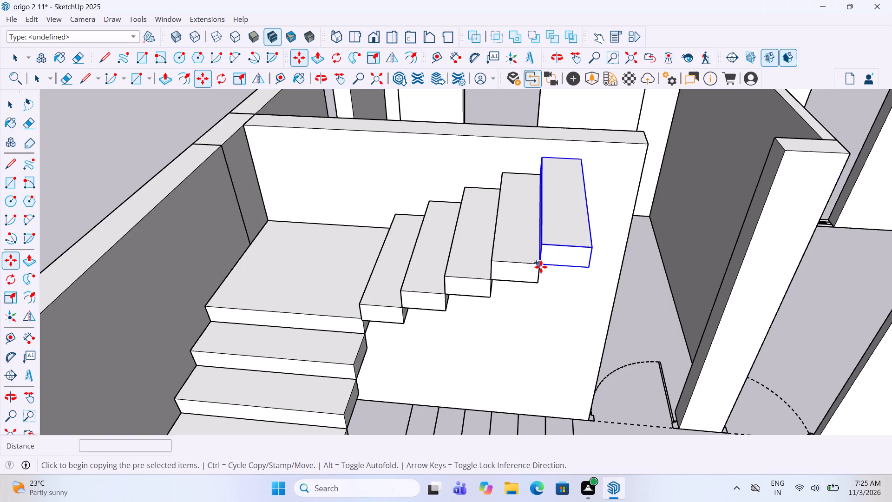
{"action": "left_click", "coordinate": [540, 267]}
{"action": "left_click", "coordinate": [588, 250]}
{"action": "key", "text": "space"}
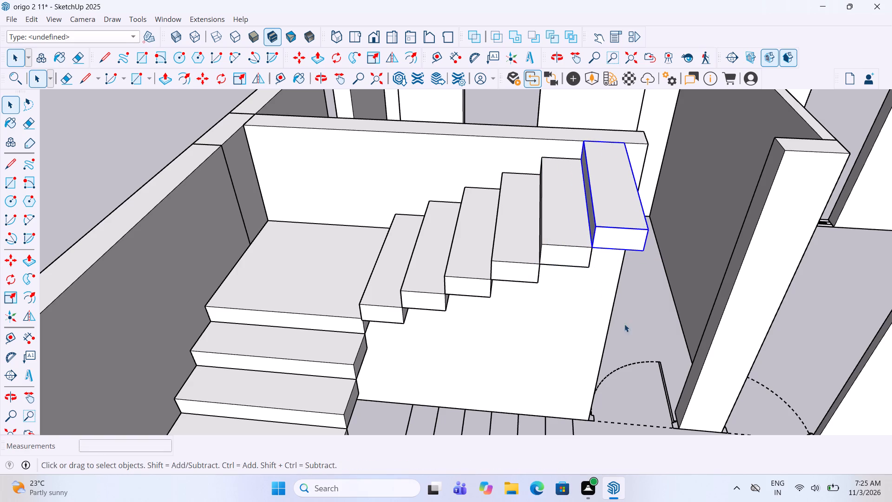
Extrude the wall outline of the central shaft beside the staircase up 11', keeping its door opening clear.
{"action": "left_click", "coordinate": [627, 332]}
{"action": "scroll", "coordinate": [519, 263], "scroll_direction": "down", "scroll_amount": 15}
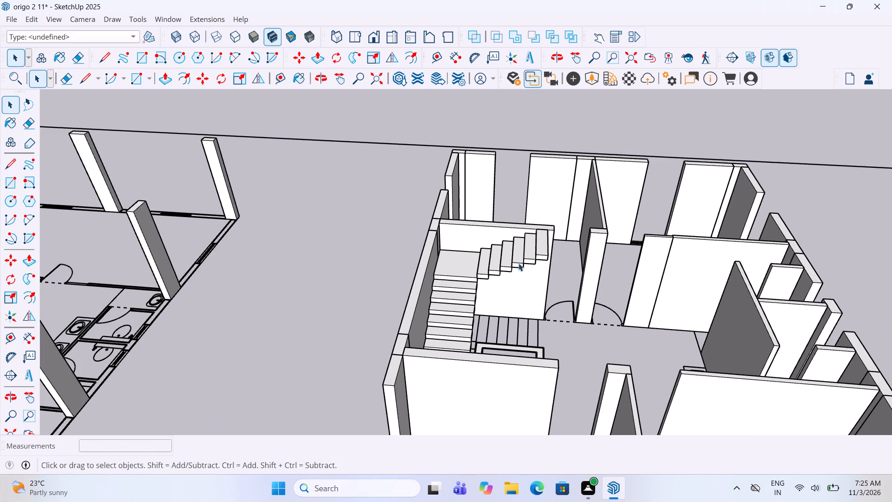
{"action": "scroll", "coordinate": [518, 263], "scroll_direction": "down", "scroll_amount": 4}
{"action": "middle_click_drag", "start_coordinate": [530, 290], "coordinate": [539, 383]}
{"action": "scroll", "coordinate": [545, 317], "scroll_direction": "up", "scroll_amount": 2}
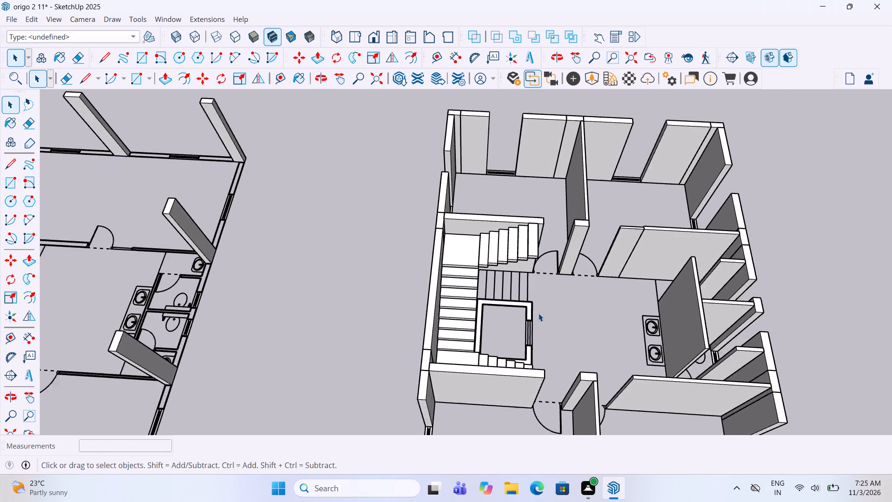
{"action": "scroll", "coordinate": [538, 313], "scroll_direction": "up", "scroll_amount": 7}
{"action": "left_click", "coordinate": [523, 306]}
{"action": "scroll", "coordinate": [523, 306], "scroll_direction": "up", "scroll_amount": 2}
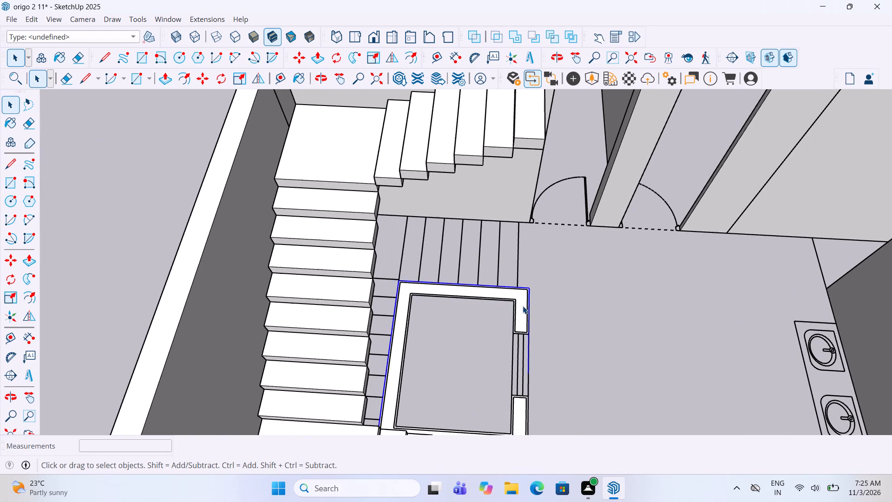
{"action": "double_click", "coordinate": [523, 306]}
{"action": "key", "text": "p"}
{"action": "left_click", "coordinate": [523, 304]}
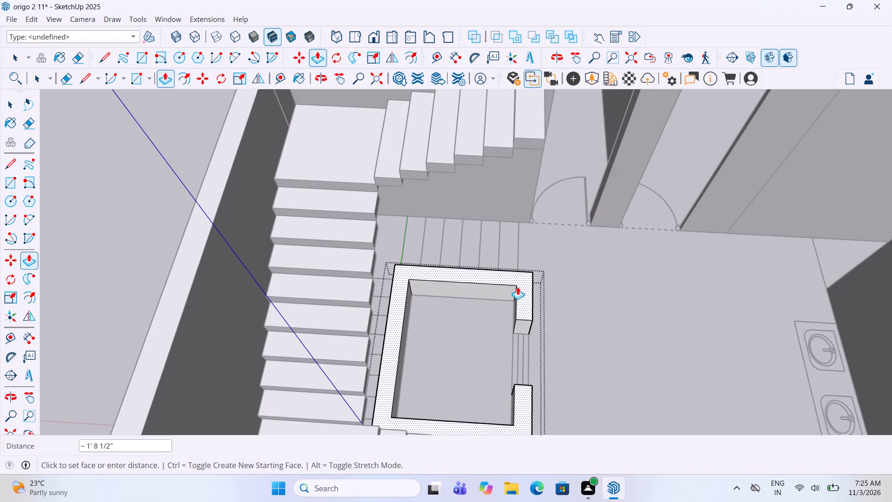
{"action": "type", "text": "11"}
{"action": "key", "text": "apostrophe"}
{"action": "key", "text": "Return"}
{"action": "key", "text": "space"}
{"action": "left_click", "coordinate": [700, 288]}
Raise the window strip in the long outer wall, in the gap of the room beyond the third flight, by the same 11'.
{"action": "scroll", "coordinate": [596, 295], "scroll_direction": "down", "scroll_amount": 1}
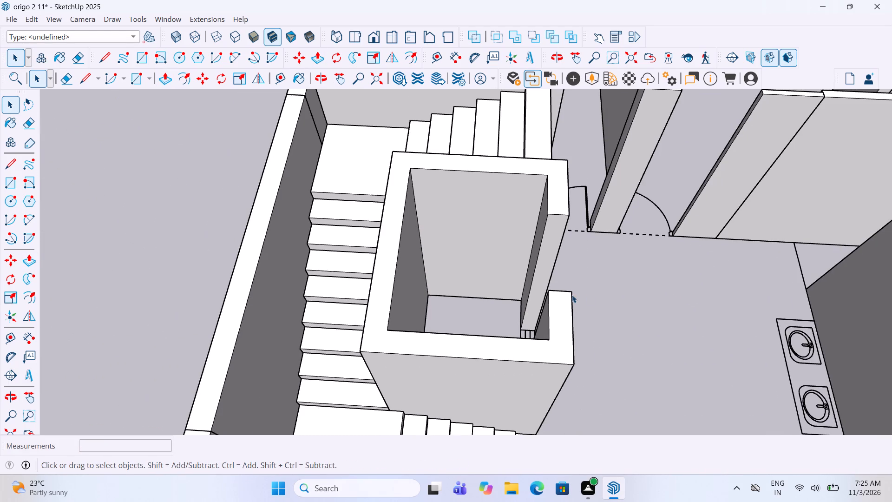
{"action": "middle_click_drag", "start_coordinate": [469, 300], "coordinate": [322, 306]}
{"action": "middle_click_drag", "start_coordinate": [316, 307], "coordinate": [285, 311]}
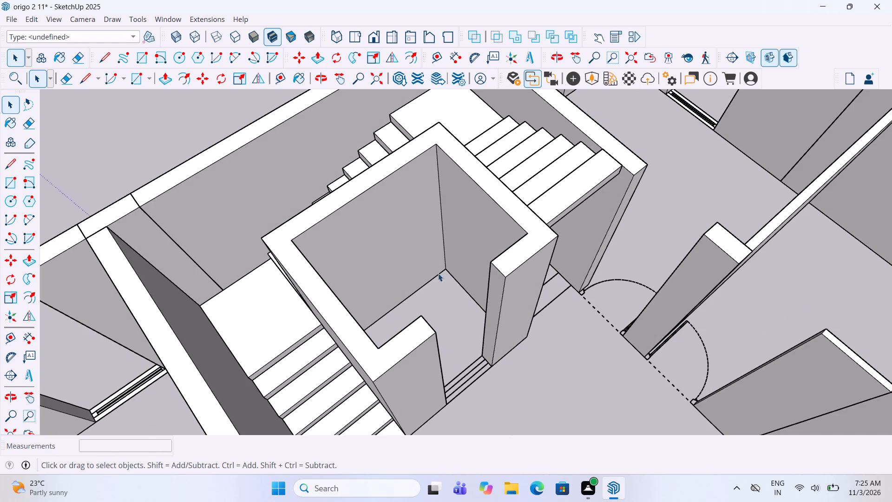
{"action": "scroll", "coordinate": [495, 261], "scroll_direction": "down", "scroll_amount": 11}
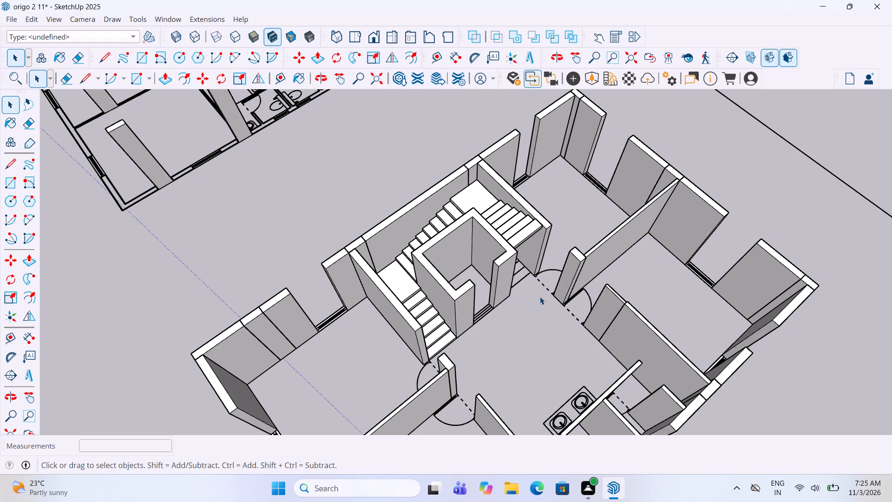
{"action": "scroll", "coordinate": [540, 301], "scroll_direction": "down", "scroll_amount": 5}
{"action": "middle_click_drag", "start_coordinate": [520, 311], "coordinate": [854, 287]}
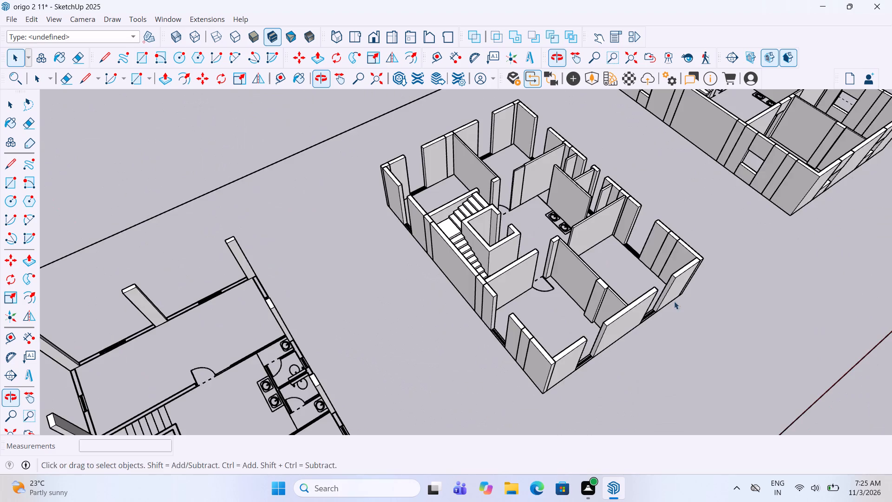
{"action": "middle_click_drag", "start_coordinate": [549, 305], "coordinate": [651, 324]}
{"action": "scroll", "coordinate": [550, 316], "scroll_direction": "up", "scroll_amount": 13}
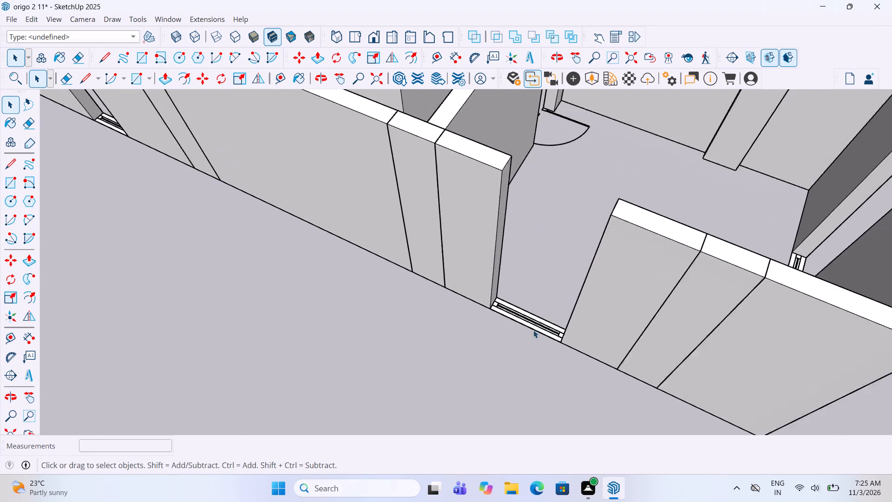
{"action": "scroll", "coordinate": [533, 330], "scroll_direction": "up", "scroll_amount": 4}
{"action": "left_click", "coordinate": [536, 326]}
{"action": "double_click", "coordinate": [536, 326]}
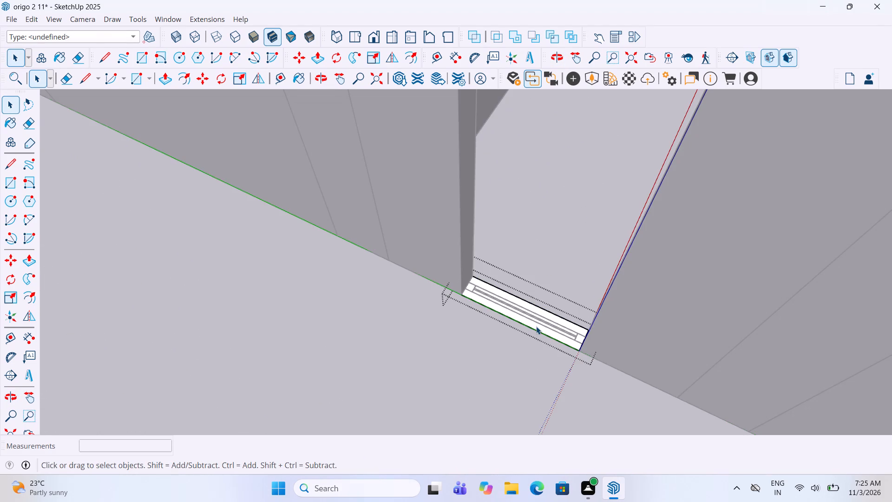
{"action": "key", "text": "p"}
{"action": "double_click", "coordinate": [541, 322]}
{"action": "key", "text": "space"}
{"action": "left_click", "coordinate": [490, 385]}
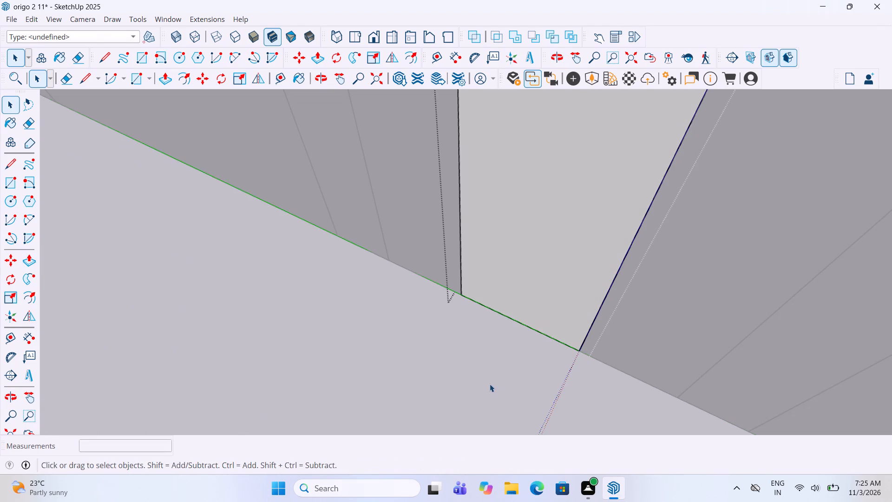
Raise the window strip in the second gap of the same long outer wall, past the first corner landing, by 11'.
{"action": "scroll", "coordinate": [492, 370], "scroll_direction": "down", "scroll_amount": 5}
{"action": "middle_click_drag", "start_coordinate": [409, 352], "coordinate": [480, 355]}
{"action": "scroll", "coordinate": [541, 331], "scroll_direction": "down", "scroll_amount": 5}
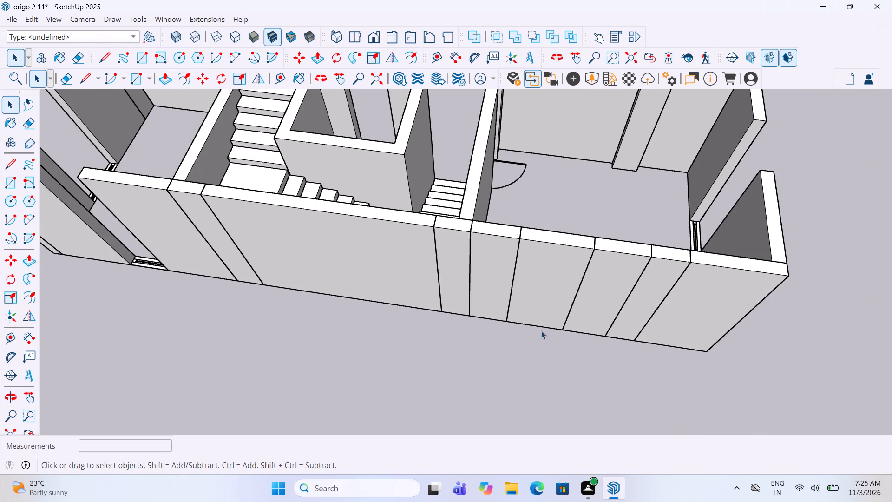
{"action": "scroll", "coordinate": [535, 333], "scroll_direction": "down", "scroll_amount": 4}
{"action": "scroll", "coordinate": [231, 295], "scroll_direction": "up", "scroll_amount": 11}
{"action": "double_click", "coordinate": [276, 283]}
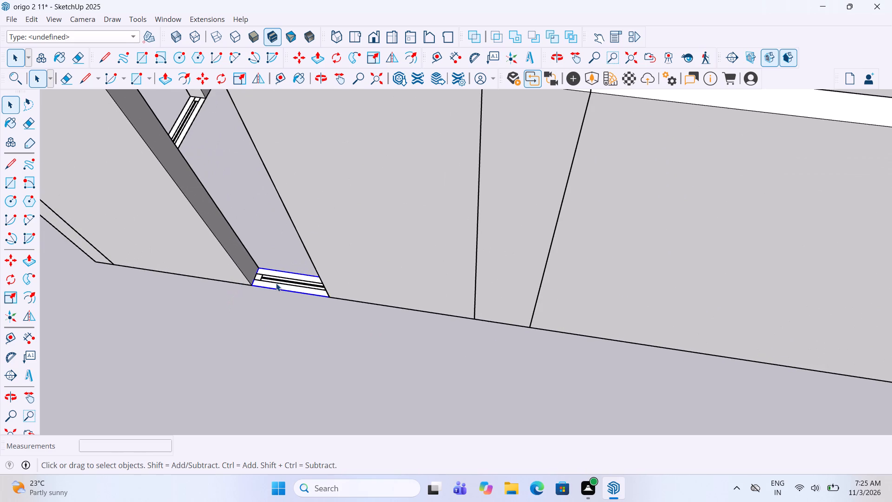
{"action": "key", "text": "p"}
{"action": "double_click", "coordinate": [284, 278]}
{"action": "key", "text": "space"}
{"action": "left_click", "coordinate": [290, 343]}
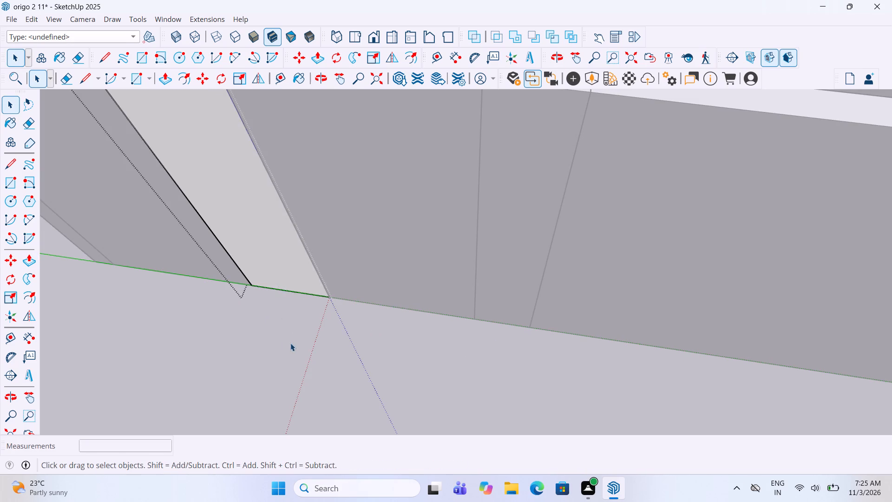
Place horizontal guides along the long outer wall, one 3' above its base edge and another 4' above the first.
{"action": "scroll", "coordinate": [298, 326], "scroll_direction": "down", "scroll_amount": 8}
{"action": "middle_click_drag", "start_coordinate": [498, 335], "coordinate": [502, 321]}
{"action": "scroll", "coordinate": [391, 290], "scroll_direction": "down", "scroll_amount": 5}
{"action": "scroll", "coordinate": [694, 349], "scroll_direction": "up", "scroll_amount": 2}
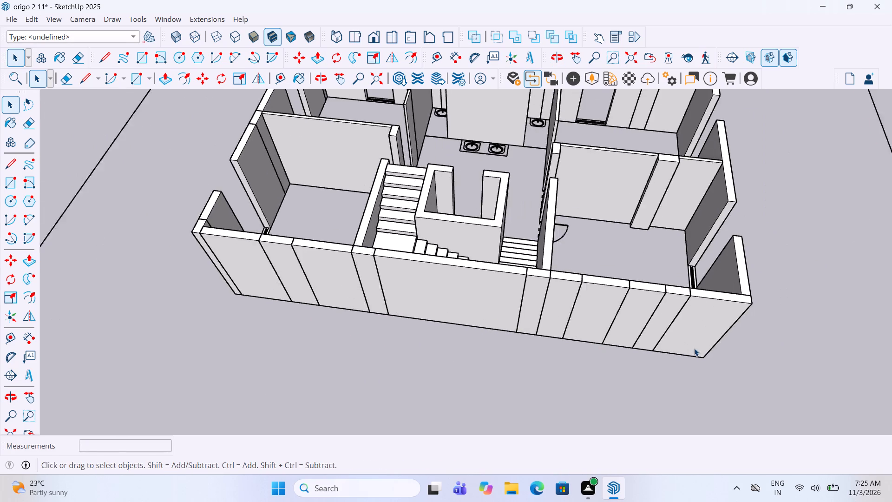
{"action": "scroll", "coordinate": [694, 348], "scroll_direction": "up", "scroll_amount": 2}
{"action": "scroll", "coordinate": [623, 308], "scroll_direction": "up", "scroll_amount": 3}
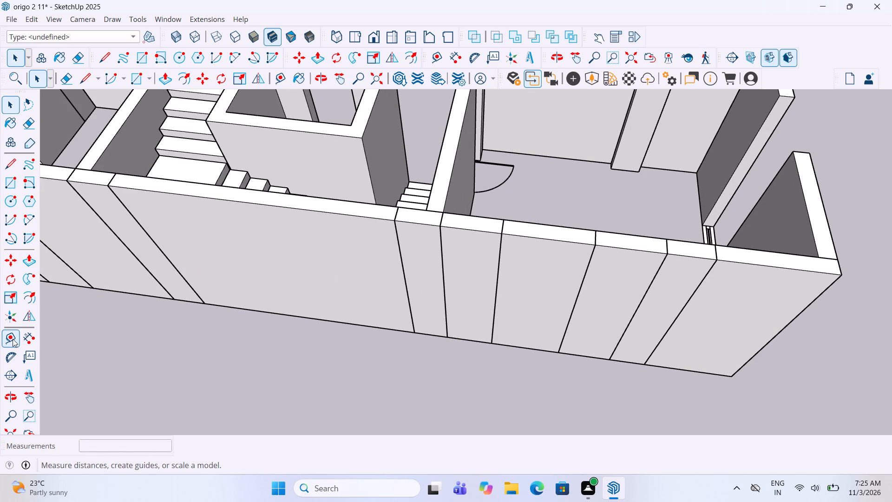
{"action": "left_click", "coordinate": [13, 331]}
{"action": "left_click", "coordinate": [511, 345]}
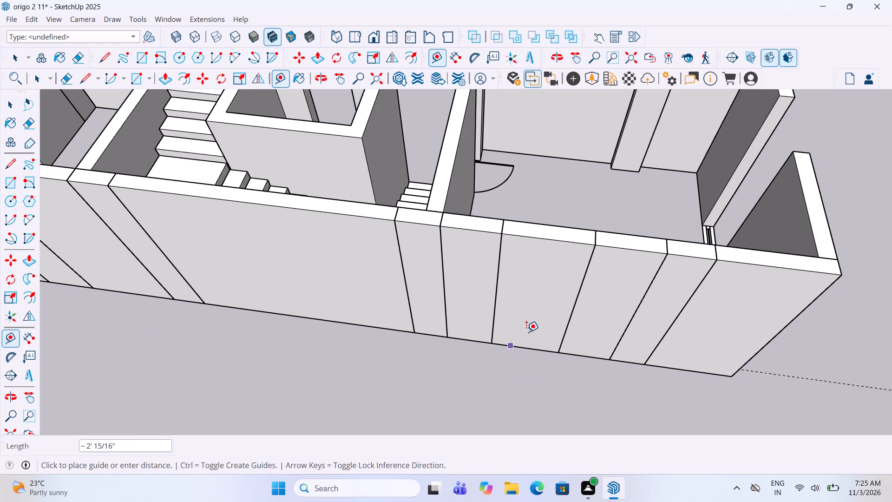
{"action": "type", "text": "3'"}
{"action": "key", "text": "Return"}
{"action": "left_click", "coordinate": [515, 320]}
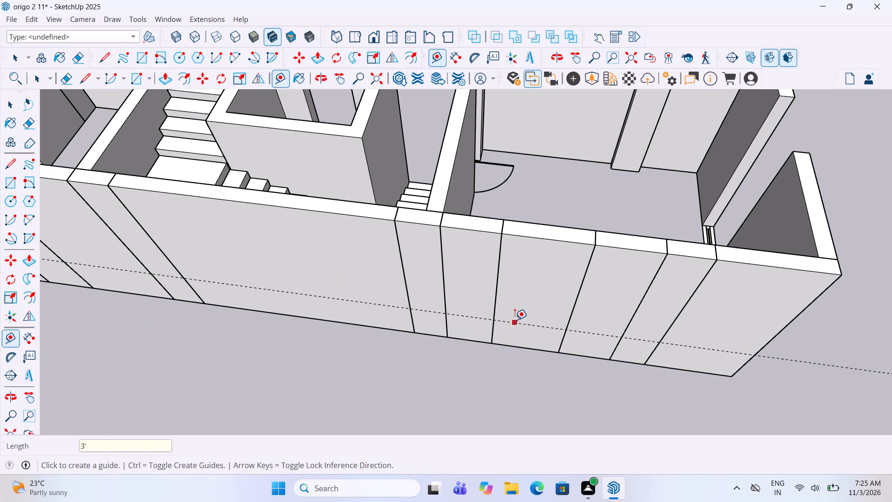
{"action": "type", "text": "4'"}
{"action": "key", "text": "Return"}
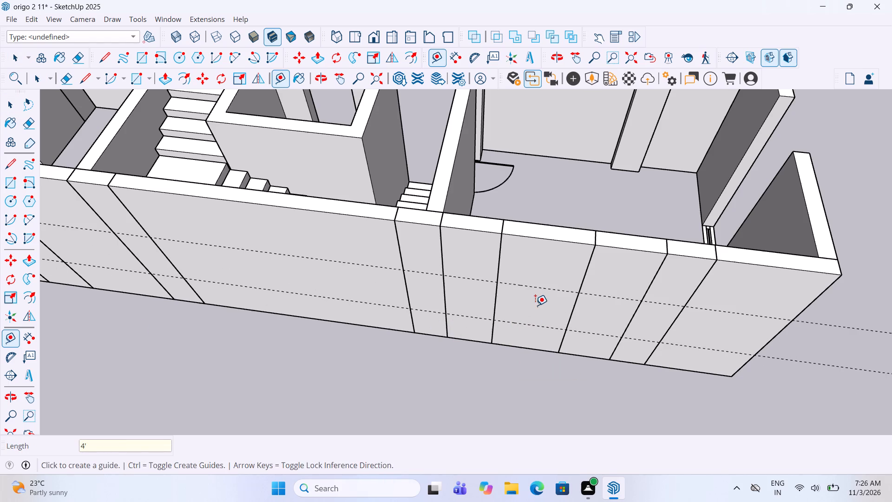
{"action": "key", "text": "space"}
{"action": "left_click", "coordinate": [473, 389]}
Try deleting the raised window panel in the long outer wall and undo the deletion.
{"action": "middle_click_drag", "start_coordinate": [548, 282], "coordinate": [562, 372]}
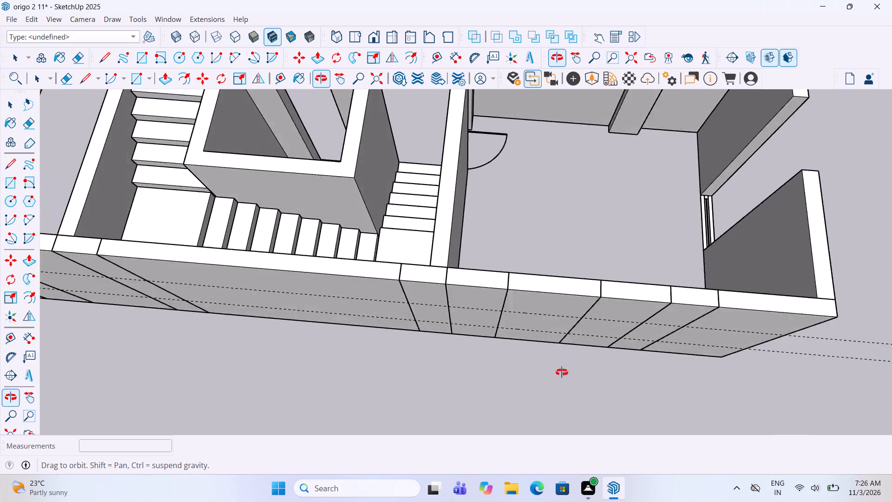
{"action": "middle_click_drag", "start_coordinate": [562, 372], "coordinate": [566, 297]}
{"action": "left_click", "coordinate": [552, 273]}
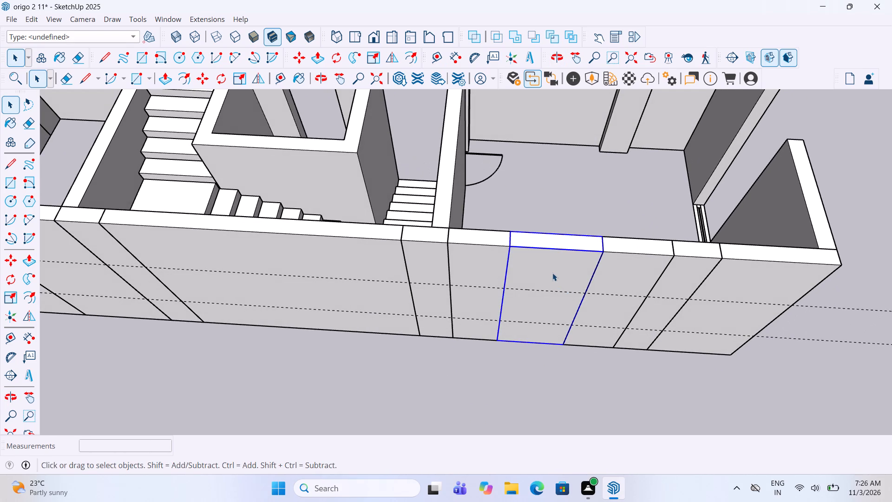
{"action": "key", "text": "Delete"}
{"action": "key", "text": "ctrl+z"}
Open that raised window panel for editing and draw a rectangle 4' by about 3' 11 3/8" between the two guides.
{"action": "scroll", "coordinate": [541, 330], "scroll_direction": "up", "scroll_amount": 3}
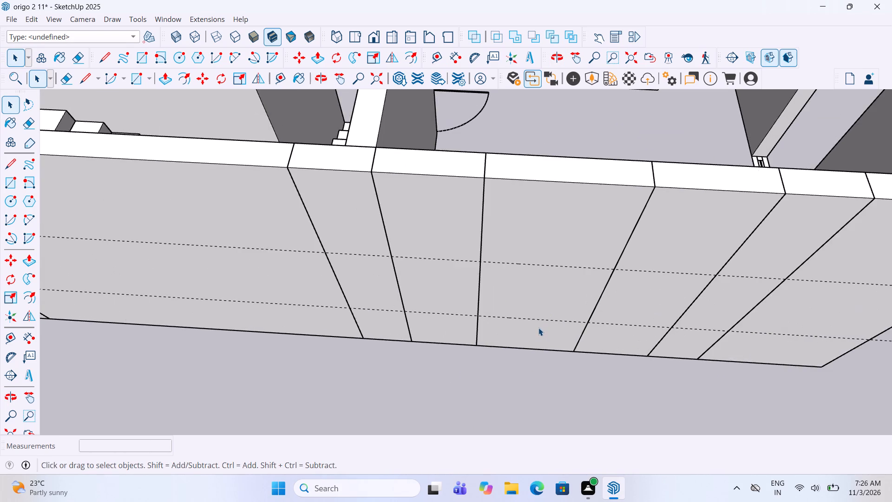
{"action": "scroll", "coordinate": [538, 328], "scroll_direction": "up", "scroll_amount": 2}
{"action": "double_click", "coordinate": [543, 303]}
{"action": "scroll", "coordinate": [542, 317], "scroll_direction": "down", "scroll_amount": 4}
{"action": "middle_click_drag", "start_coordinate": [550, 350], "coordinate": [548, 246]}
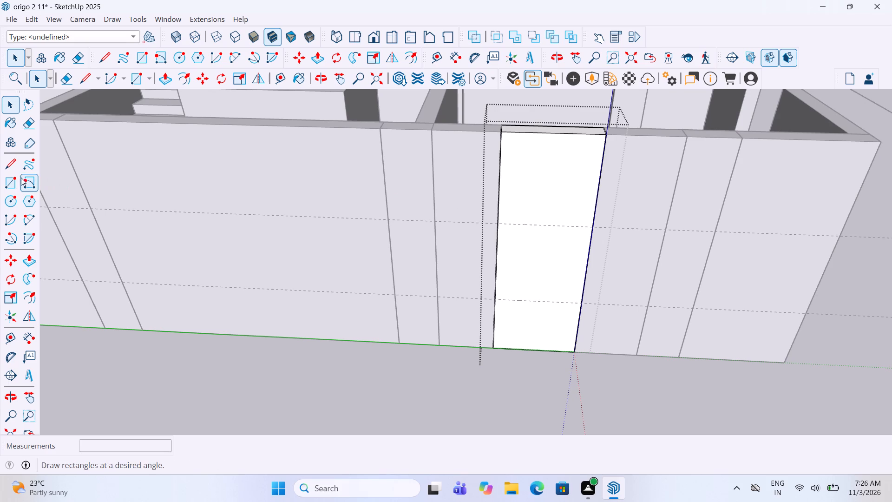
{"action": "left_click", "coordinate": [10, 184]}
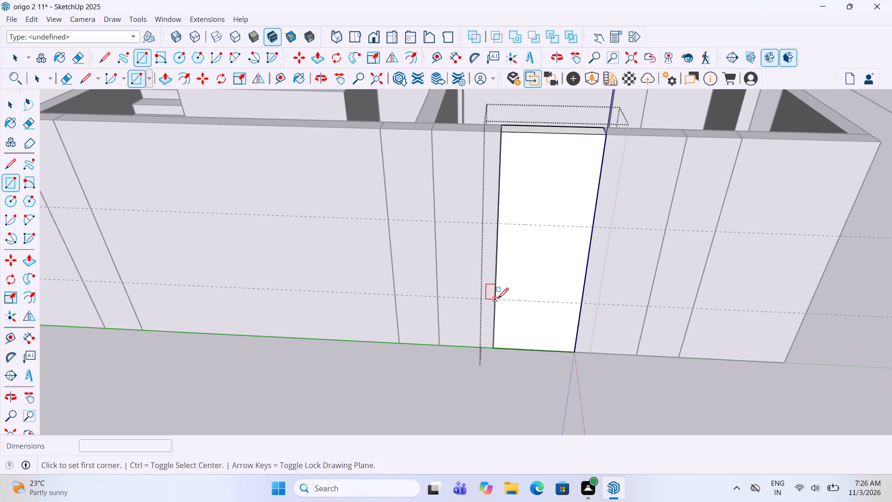
{"action": "left_click", "coordinate": [497, 300]}
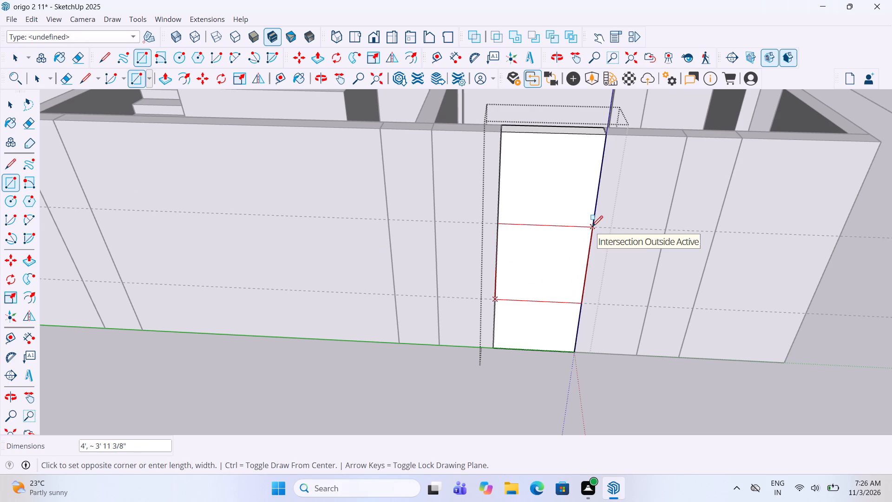
{"action": "left_click", "coordinate": [592, 228]}
Push the rectangle 9" through the wall to cut the window opening, and leave the panel's editing mode.
{"action": "key", "text": "p"}
{"action": "left_click", "coordinate": [552, 283]}
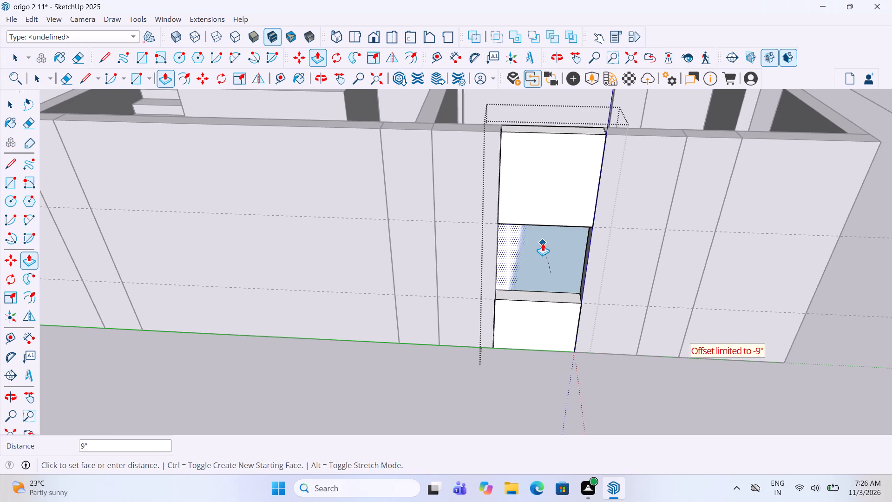
{"action": "left_click", "coordinate": [543, 242]}
{"action": "left_click", "coordinate": [543, 242]}
{"action": "key", "text": "Delete"}
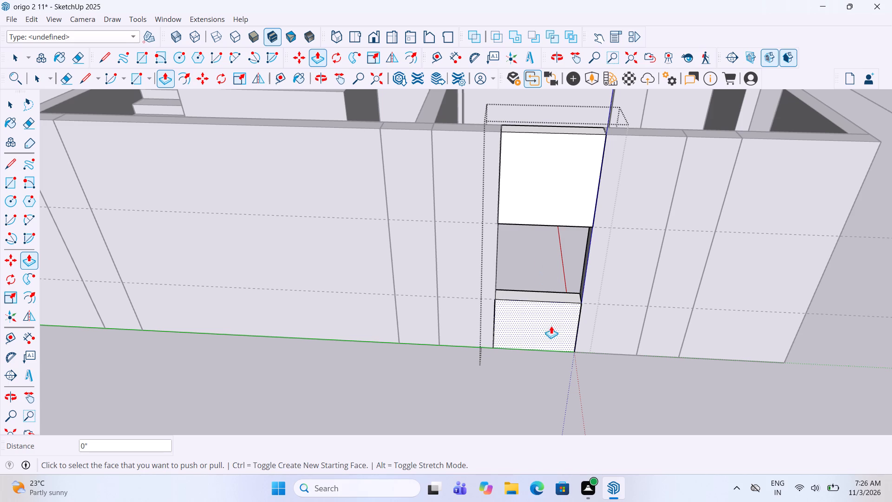
{"action": "key", "text": "space"}
{"action": "left_click", "coordinate": [552, 362]}
{"action": "middle_click_drag", "start_coordinate": [572, 203], "coordinate": [586, 450]}
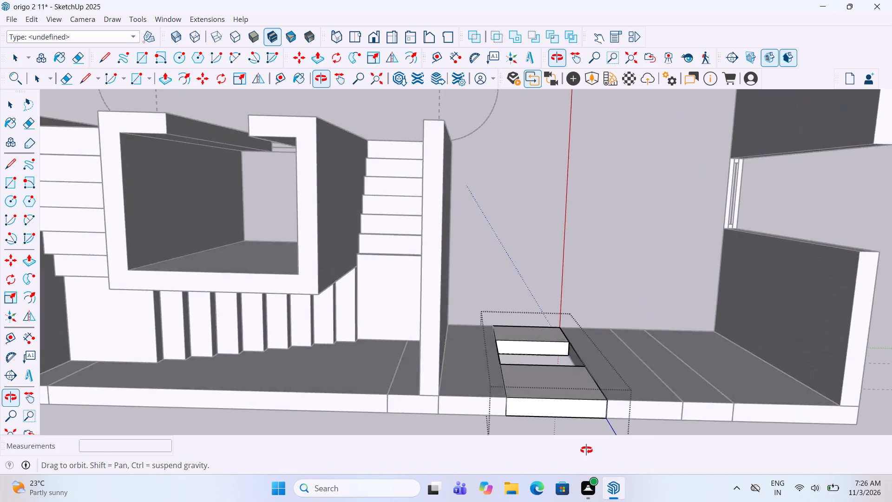
{"action": "middle_click_drag", "start_coordinate": [586, 450], "coordinate": [591, 271]}
{"action": "left_click", "coordinate": [510, 358]}
{"action": "scroll", "coordinate": [607, 303], "scroll_direction": "down", "scroll_amount": 9}
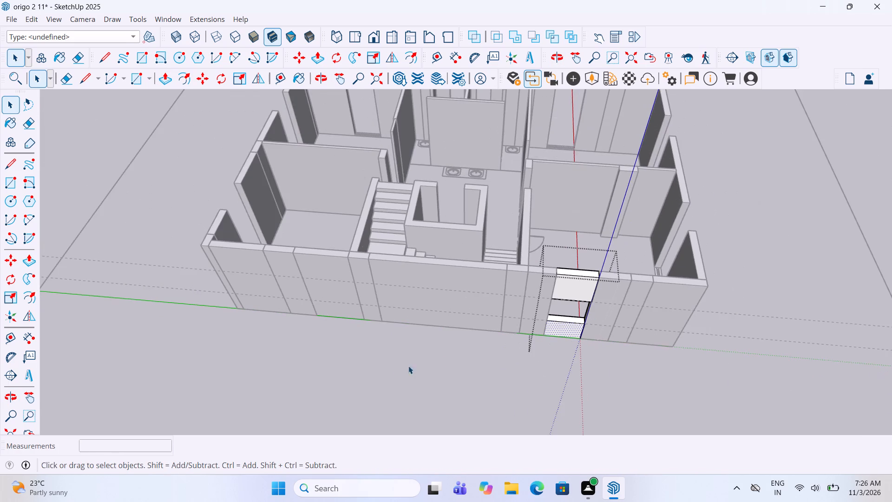
{"action": "left_click", "coordinate": [387, 371]}
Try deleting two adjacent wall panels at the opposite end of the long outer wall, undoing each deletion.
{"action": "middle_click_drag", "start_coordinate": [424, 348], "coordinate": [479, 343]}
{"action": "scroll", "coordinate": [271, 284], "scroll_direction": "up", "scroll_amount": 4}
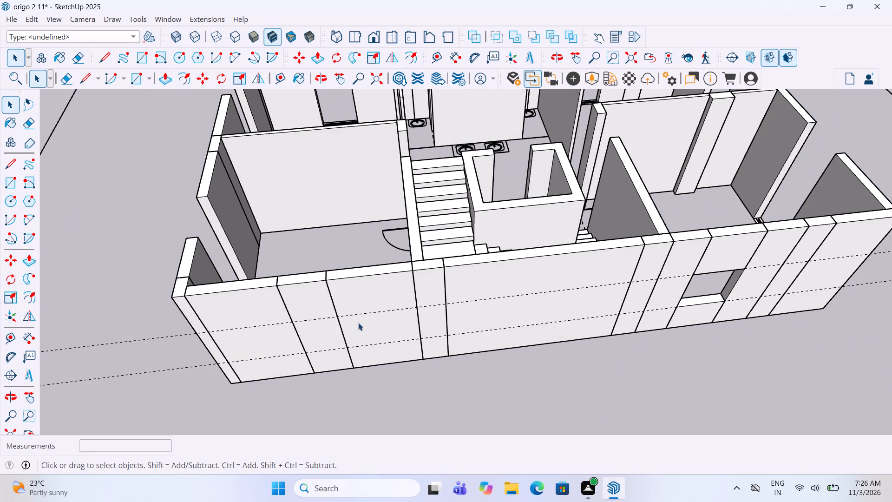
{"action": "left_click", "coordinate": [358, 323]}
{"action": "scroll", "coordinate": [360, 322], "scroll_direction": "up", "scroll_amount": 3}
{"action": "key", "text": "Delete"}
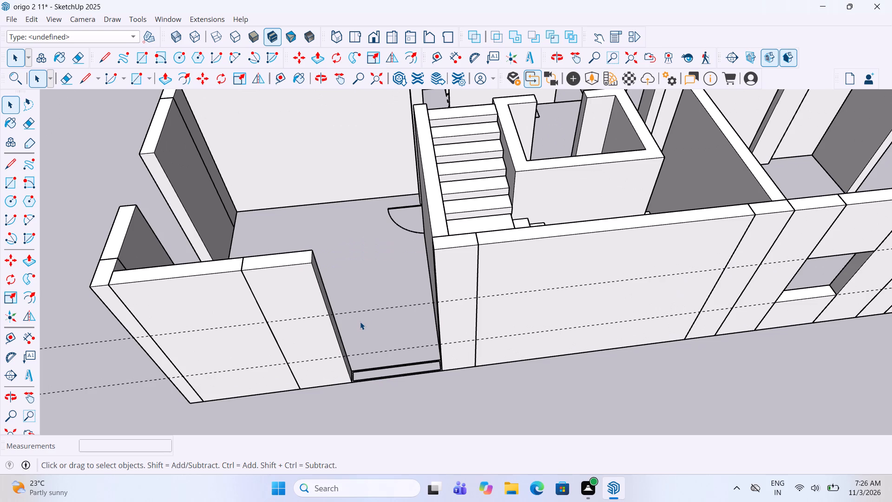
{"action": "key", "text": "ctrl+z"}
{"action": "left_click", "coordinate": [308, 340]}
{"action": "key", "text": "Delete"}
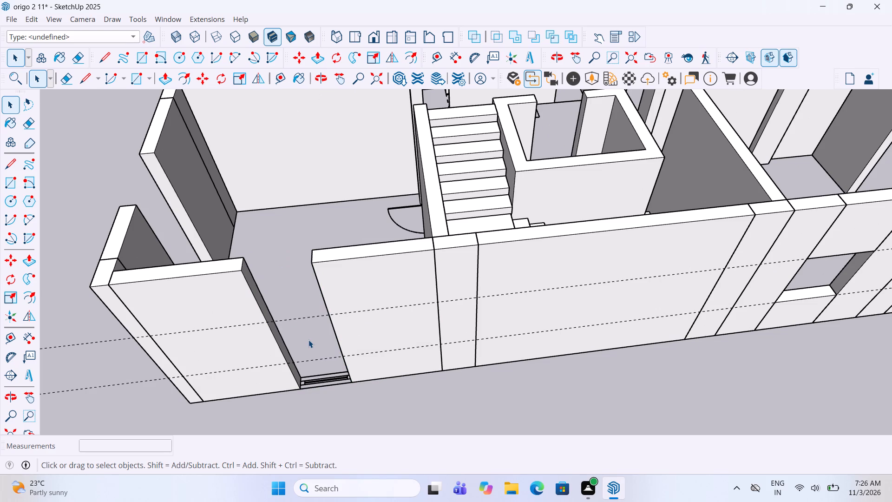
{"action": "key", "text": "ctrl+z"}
Open the narrow window panel near the stair-side end of the long outer wall and draw a full-width rectangle between the two guides.
{"action": "scroll", "coordinate": [547, 277], "scroll_direction": "down", "scroll_amount": 5}
{"action": "middle_click_drag", "start_coordinate": [543, 274], "coordinate": [505, 253]}
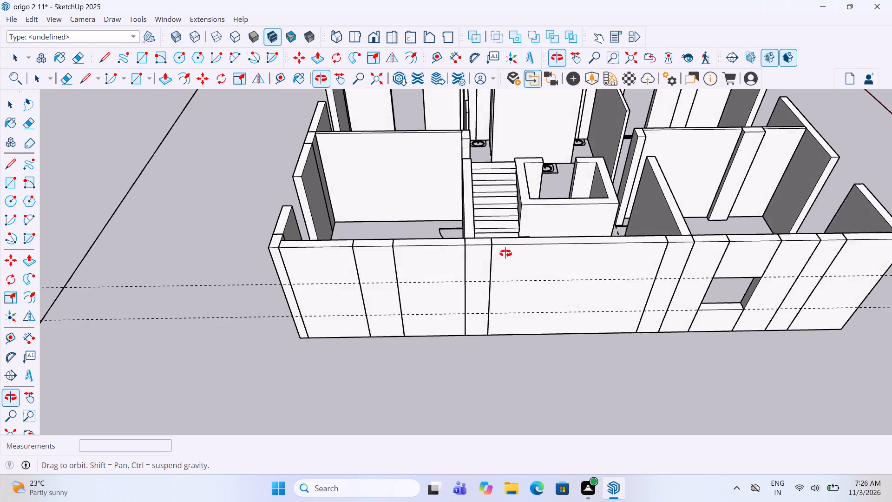
{"action": "middle_click_drag", "start_coordinate": [505, 253], "coordinate": [484, 250]}
{"action": "scroll", "coordinate": [339, 262], "scroll_direction": "up", "scroll_amount": 7}
{"action": "double_click", "coordinate": [383, 290]}
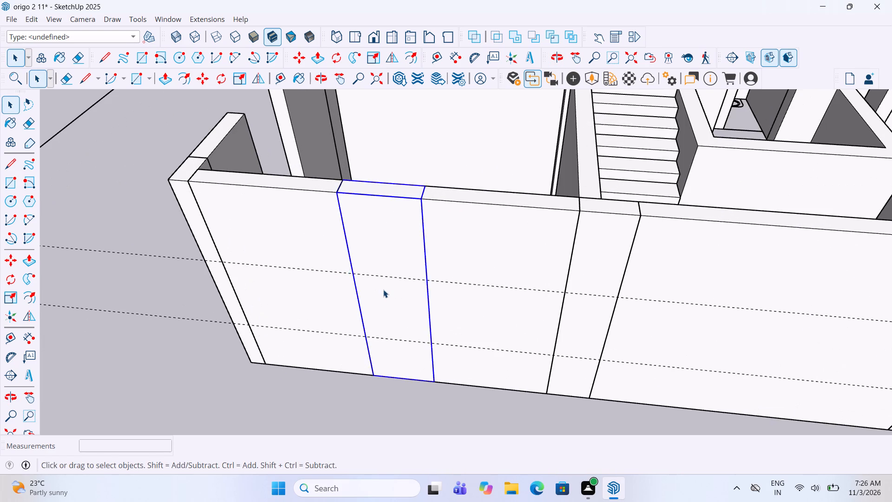
{"action": "left_click", "coordinate": [9, 184]}
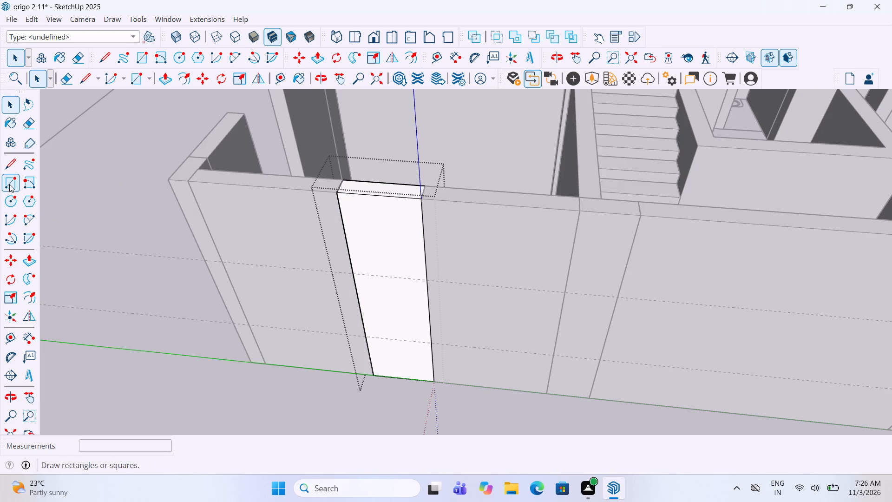
{"action": "left_click", "coordinate": [367, 336]}
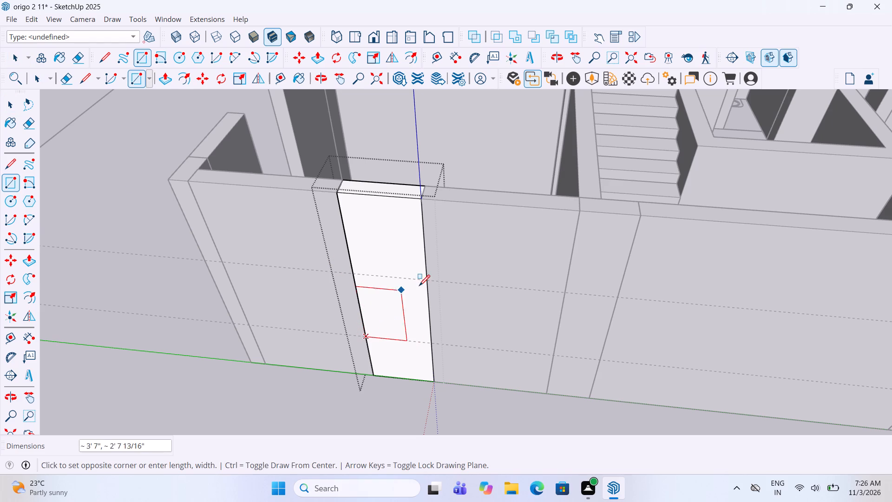
{"action": "left_click", "coordinate": [426, 284]}
Push the rectangle through the wall thickness to cut the window opening, and leave the panel's editing mode.
{"action": "key", "text": "p"}
{"action": "left_click", "coordinate": [389, 314]}
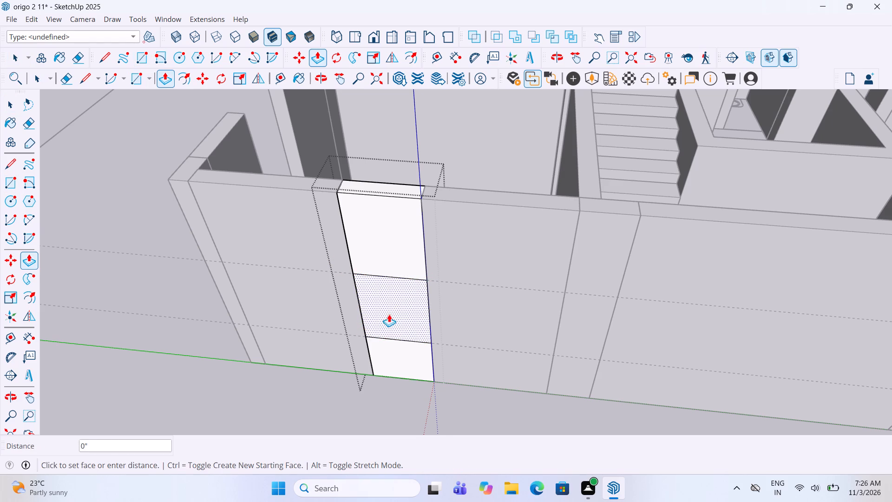
{"action": "left_click", "coordinate": [400, 287]}
{"action": "left_click", "coordinate": [400, 287]}
{"action": "left_click", "coordinate": [398, 289]}
{"action": "key", "text": "Delete"}
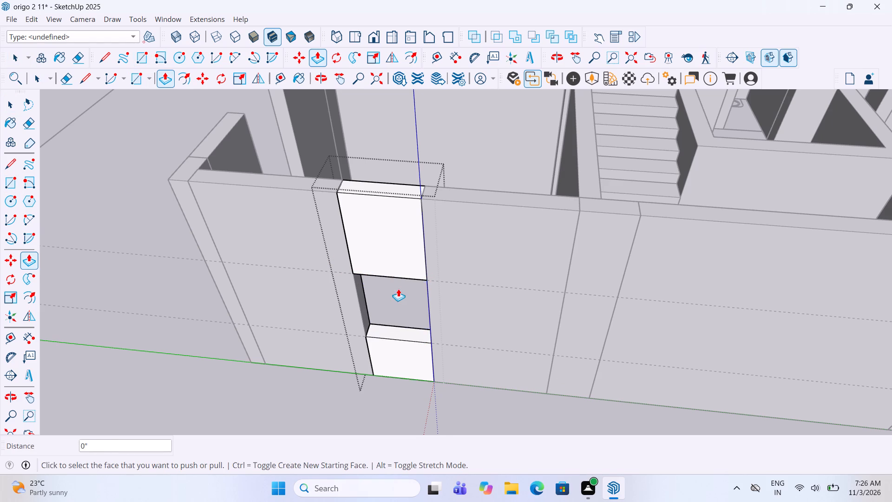
{"action": "key", "text": "space"}
{"action": "left_click", "coordinate": [394, 384]}
{"action": "scroll", "coordinate": [365, 275], "scroll_direction": "down", "scroll_amount": 5}
{"action": "left_click", "coordinate": [192, 390]}
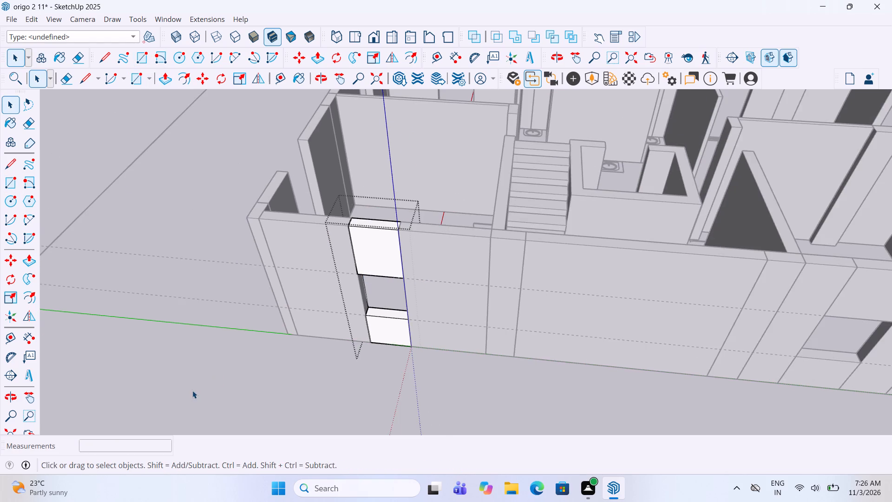
Raise the low window base beside the guided corner of the adjoining end wall by 11', level with the wall top.
{"action": "middle_click_drag", "start_coordinate": [210, 283], "coordinate": [591, 314]}
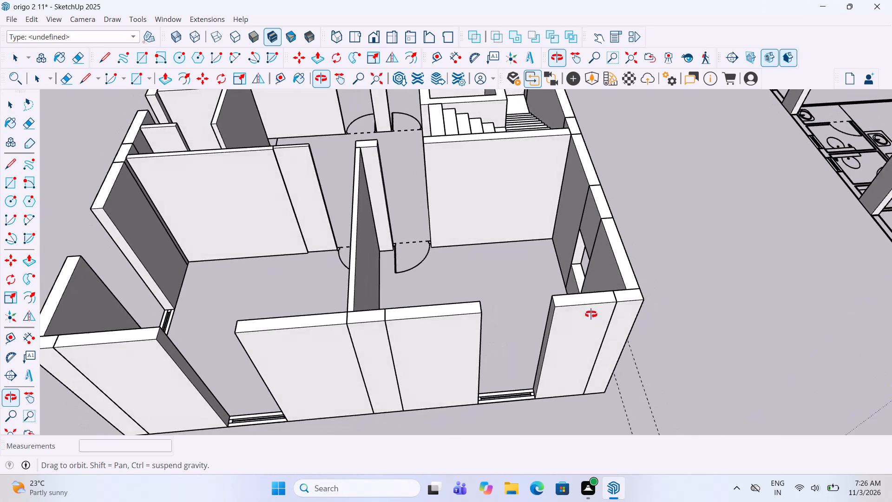
{"action": "middle_click_drag", "start_coordinate": [591, 314], "coordinate": [589, 313]}
{"action": "scroll", "coordinate": [587, 313], "scroll_direction": "down", "scroll_amount": 1}
{"action": "middle_click_drag", "start_coordinate": [583, 310], "coordinate": [567, 299]}
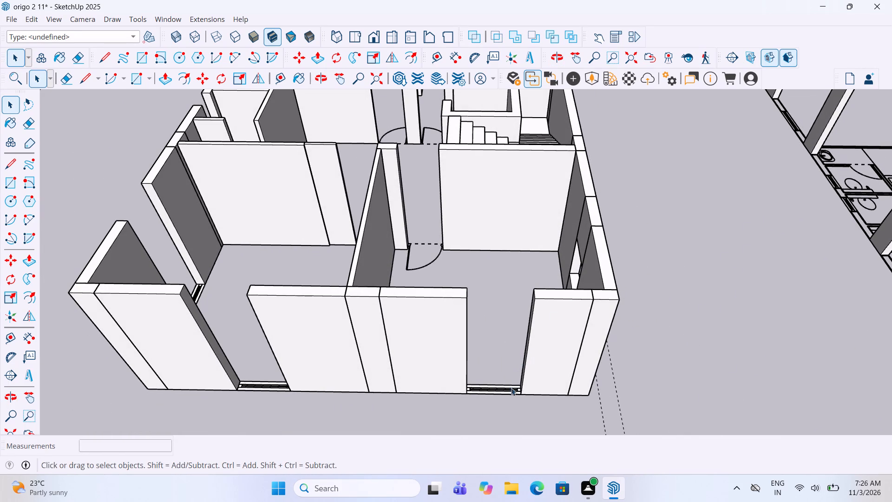
{"action": "scroll", "coordinate": [511, 388], "scroll_direction": "up", "scroll_amount": 7}
{"action": "double_click", "coordinate": [490, 389]}
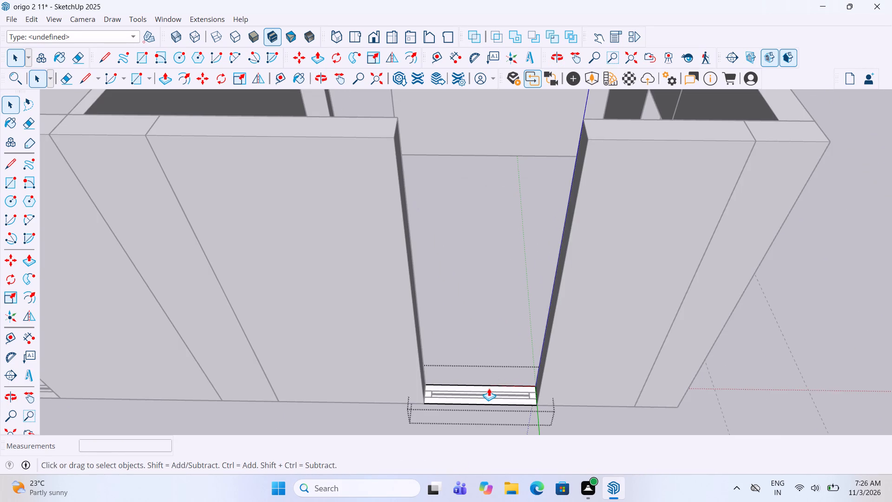
{"action": "key", "text": "p"}
{"action": "double_click", "coordinate": [487, 387]}
{"action": "key", "text": "ctrl+z"}
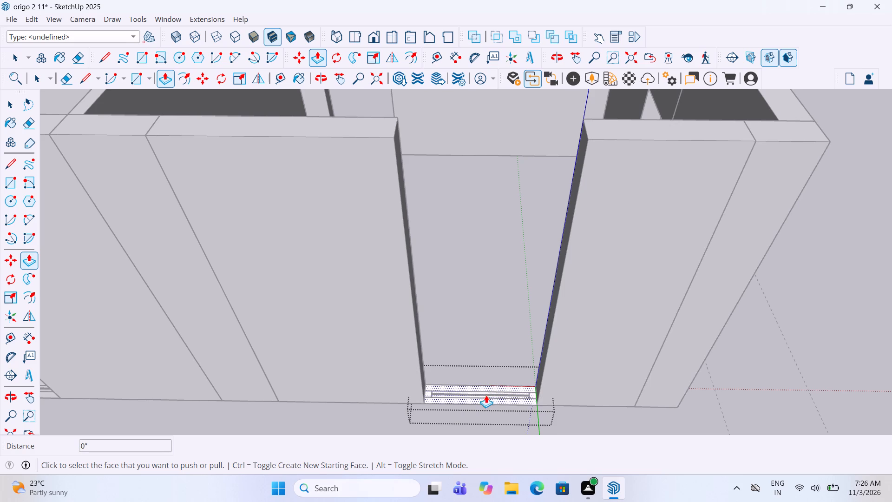
{"action": "left_click", "coordinate": [485, 389]}
{"action": "scroll", "coordinate": [485, 383], "scroll_direction": "down", "scroll_amount": 4}
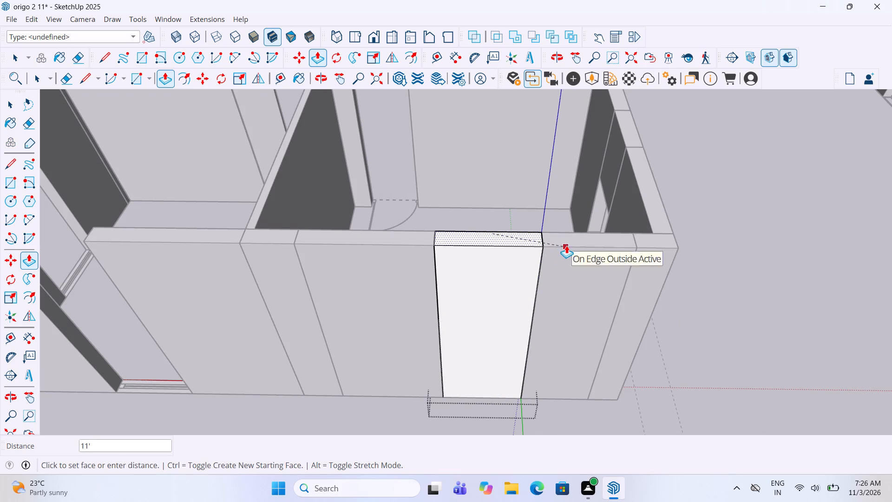
{"action": "left_click", "coordinate": [566, 245]}
{"action": "key", "text": "space"}
{"action": "left_click", "coordinate": [714, 269]}
Raise the second low window base in the same end wall by the same 11' and leave its editing mode.
{"action": "scroll", "coordinate": [714, 269], "scroll_direction": "down", "scroll_amount": 5}
{"action": "scroll", "coordinate": [387, 288], "scroll_direction": "up", "scroll_amount": 5}
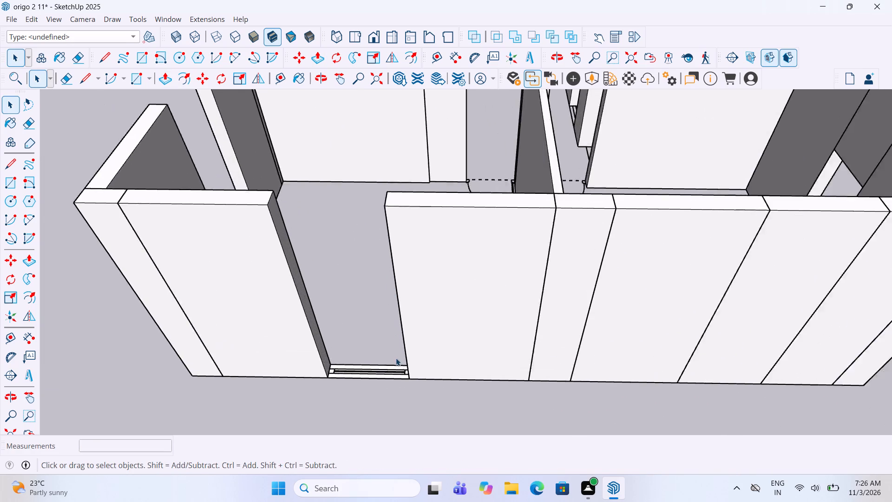
{"action": "scroll", "coordinate": [396, 358], "scroll_direction": "up", "scroll_amount": 2}
{"action": "double_click", "coordinate": [378, 372]}
{"action": "key", "text": "p"}
{"action": "double_click", "coordinate": [377, 372]}
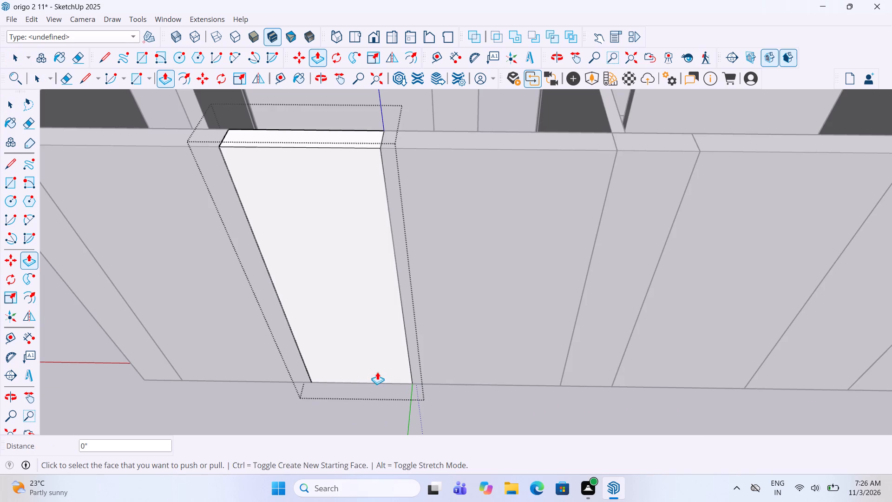
{"action": "key", "text": "space"}
{"action": "left_click", "coordinate": [381, 407]}
Place a horizontal guide 3' above the end wall's bottom edge and another guide 4' above the first.
{"action": "scroll", "coordinate": [362, 356], "scroll_direction": "down", "scroll_amount": 8}
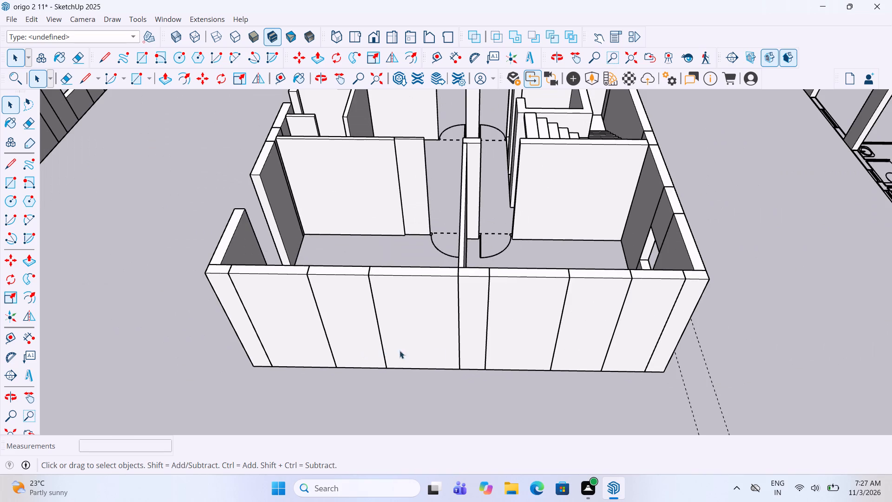
{"action": "middle_click_drag", "start_coordinate": [512, 348], "coordinate": [498, 340]}
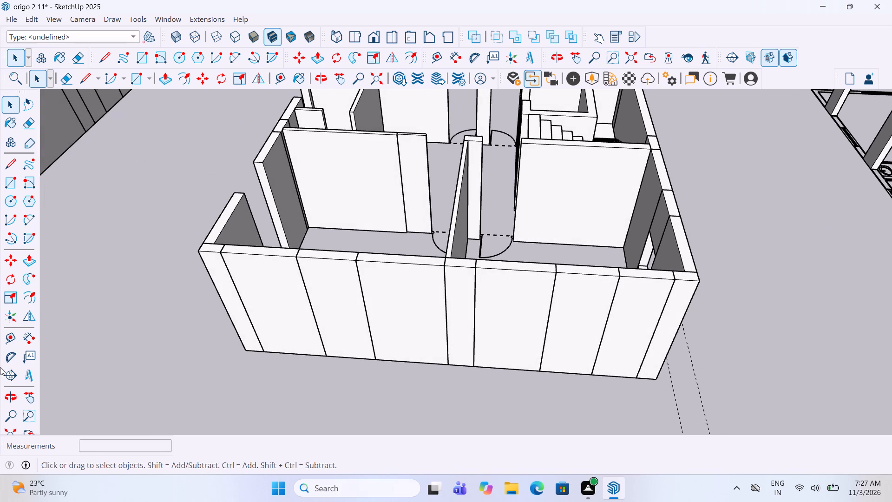
{"action": "left_click", "coordinate": [9, 332]}
{"action": "scroll", "coordinate": [546, 371], "scroll_direction": "up", "scroll_amount": 2}
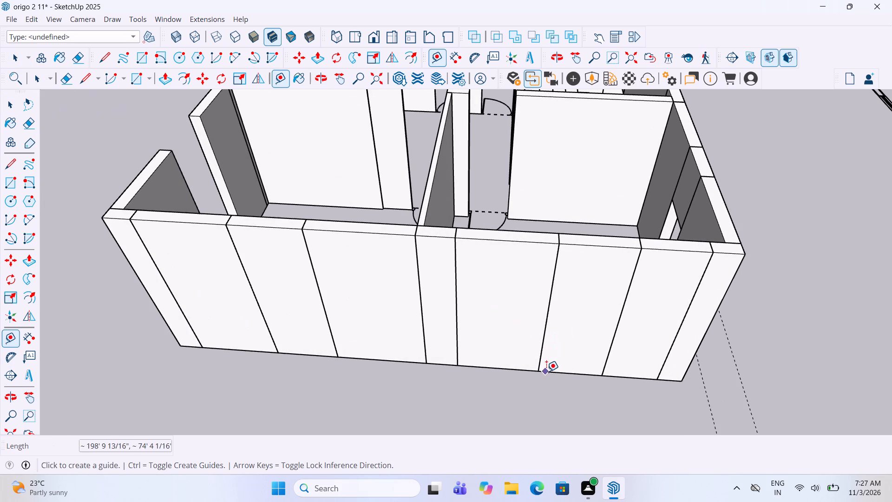
{"action": "left_click", "coordinate": [551, 370]}
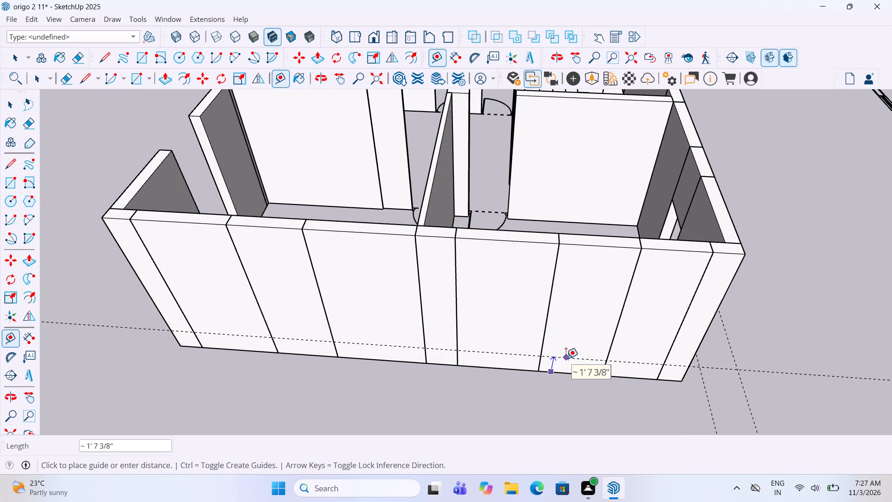
{"action": "type", "text": "3'"}
{"action": "key", "text": "Return"}
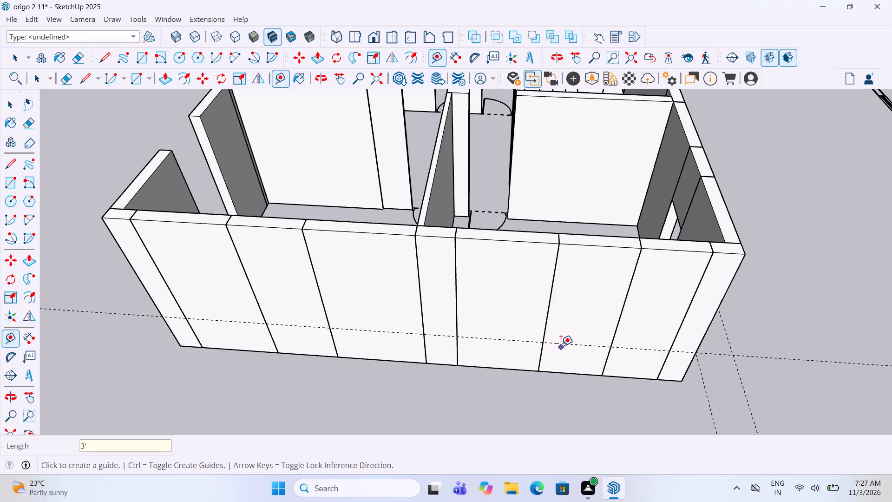
{"action": "left_click", "coordinate": [560, 344]}
{"action": "type", "text": "4'"}
{"action": "key", "text": "Return"}
Open the end wall's window panel nearest the guided corner and draw a rectangle 4' by about 3' 11 5/8" between the guides.
{"action": "key", "text": "space"}
{"action": "double_click", "coordinate": [575, 331]}
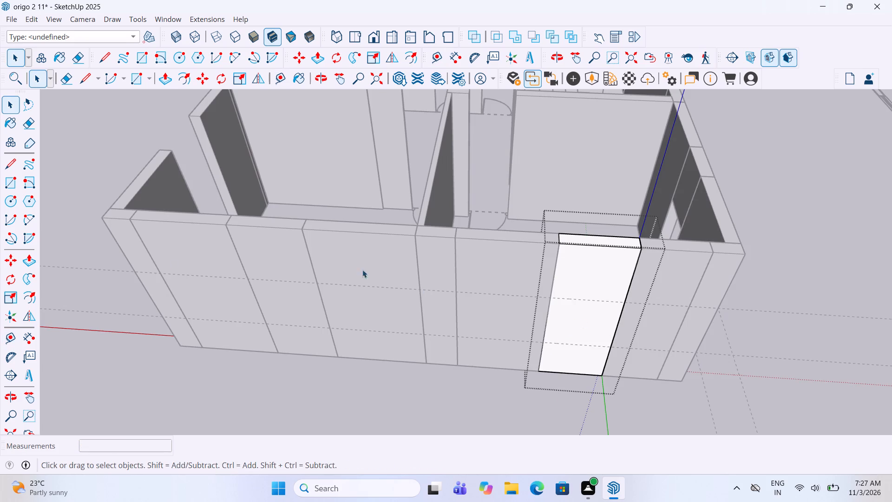
{"action": "left_click", "coordinate": [11, 182]}
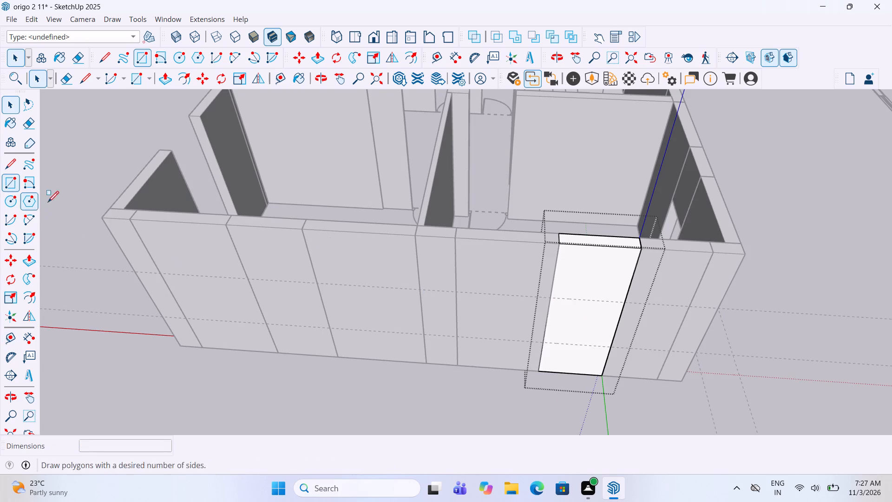
{"action": "left_click", "coordinate": [545, 341]}
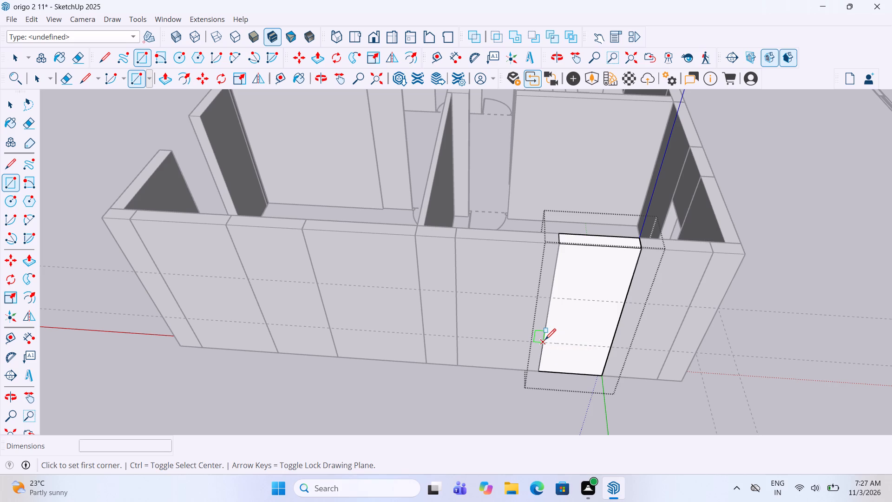
{"action": "left_click", "coordinate": [623, 304]}
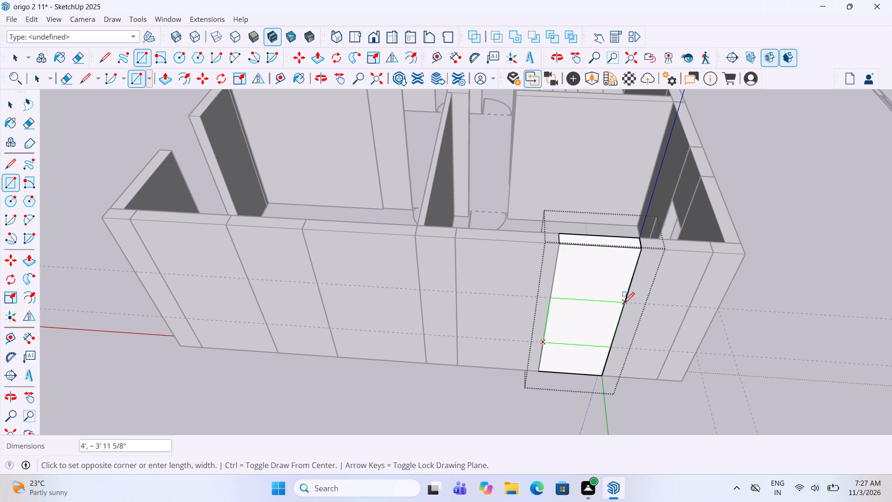
Push the rectangle 9" through the end wall to cut the window opening, and leave the panel's editing mode.
{"action": "scroll", "coordinate": [623, 304], "scroll_direction": "up", "scroll_amount": 5}
{"action": "key", "text": "p"}
{"action": "left_click", "coordinate": [574, 348]}
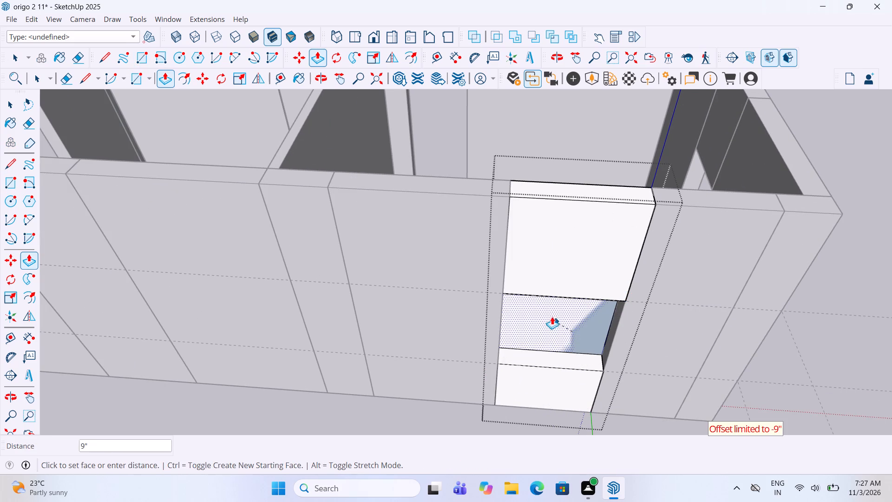
{"action": "left_click", "coordinate": [546, 312]}
{"action": "left_click", "coordinate": [546, 312]}
{"action": "key", "text": "Delete"}
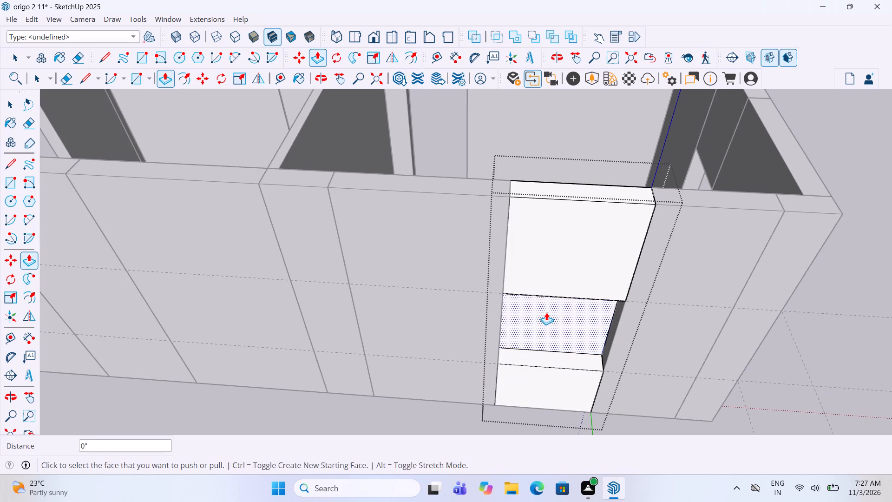
{"action": "key", "text": "space"}
{"action": "left_click", "coordinate": [489, 410]}
{"action": "scroll", "coordinate": [445, 317], "scroll_direction": "down", "scroll_amount": 4}
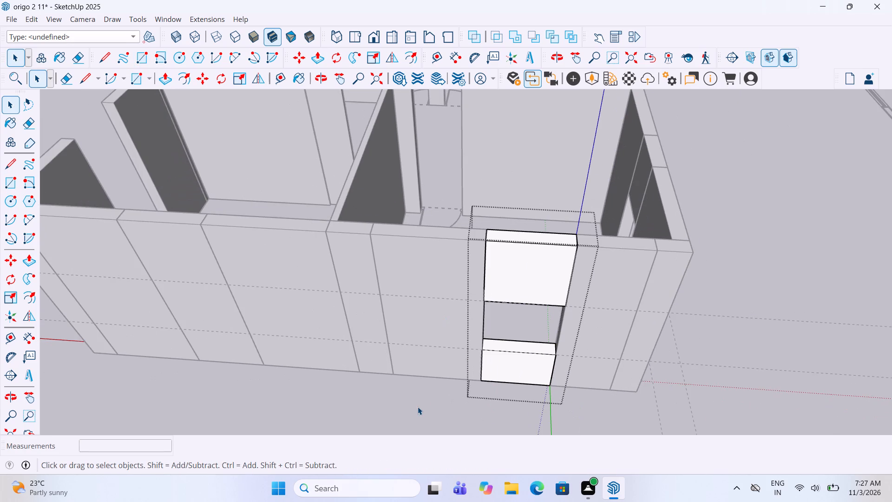
{"action": "left_click", "coordinate": [418, 407]}
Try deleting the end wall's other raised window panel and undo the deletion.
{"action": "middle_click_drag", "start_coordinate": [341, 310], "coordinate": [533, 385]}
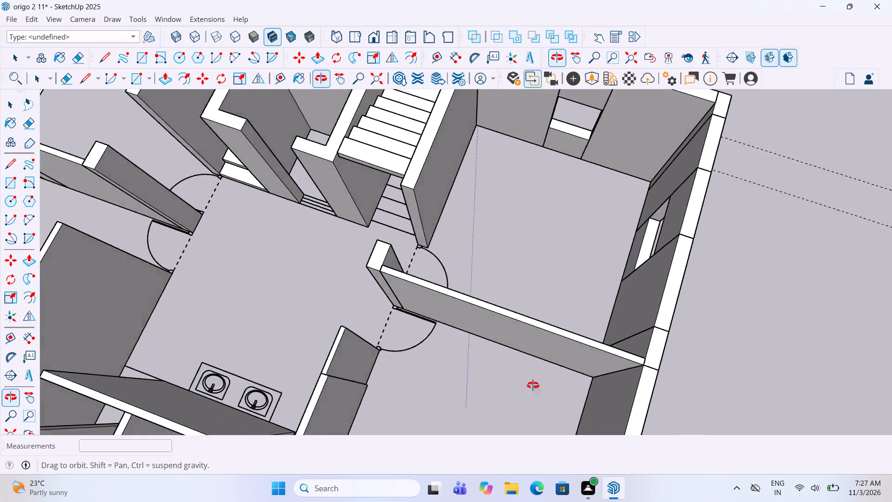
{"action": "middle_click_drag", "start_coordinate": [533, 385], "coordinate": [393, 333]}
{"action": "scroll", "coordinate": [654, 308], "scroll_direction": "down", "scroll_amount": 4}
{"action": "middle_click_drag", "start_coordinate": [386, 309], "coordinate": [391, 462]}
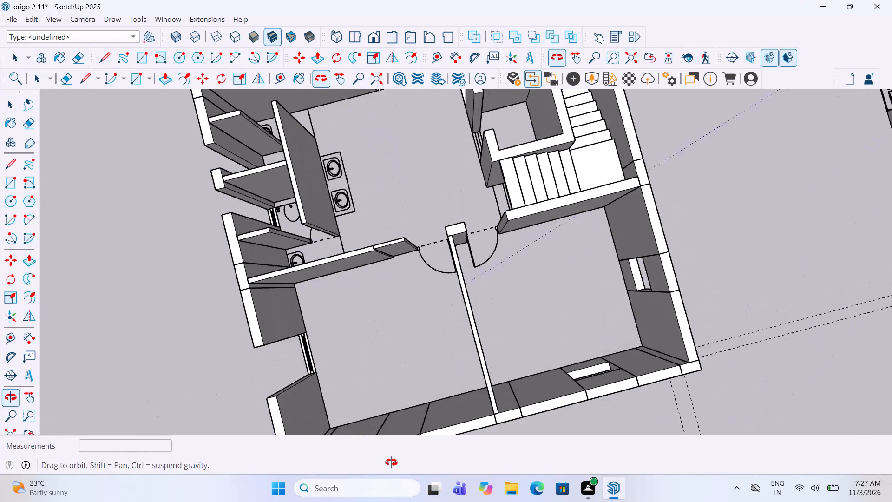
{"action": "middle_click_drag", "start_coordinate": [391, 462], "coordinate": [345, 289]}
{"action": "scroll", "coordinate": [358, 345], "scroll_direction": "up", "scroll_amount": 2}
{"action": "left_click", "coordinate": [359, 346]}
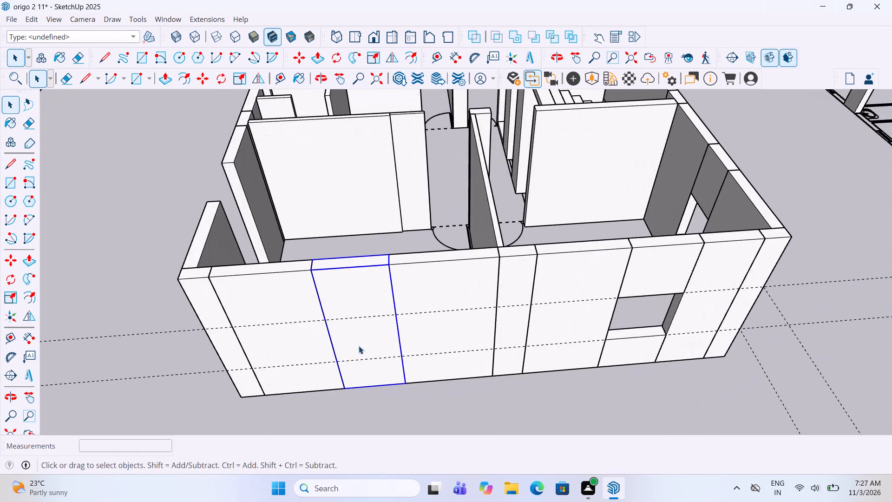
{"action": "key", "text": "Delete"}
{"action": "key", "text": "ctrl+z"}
Open the end wall's other window panel and draw a rectangle 4' by about 3' 11 3/8" between the two guides.
{"action": "scroll", "coordinate": [473, 342], "scroll_direction": "down", "scroll_amount": 3}
{"action": "middle_click_drag", "start_coordinate": [455, 337], "coordinate": [415, 283]}
{"action": "scroll", "coordinate": [317, 230], "scroll_direction": "up", "scroll_amount": 3}
{"action": "scroll", "coordinate": [341, 288], "scroll_direction": "up", "scroll_amount": 1}
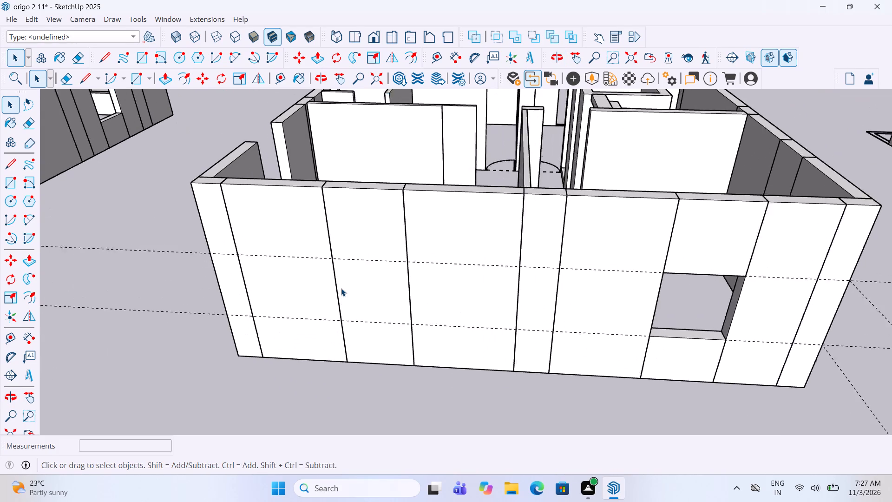
{"action": "scroll", "coordinate": [341, 288], "scroll_direction": "up", "scroll_amount": 1}
{"action": "double_click", "coordinate": [350, 291]}
{"action": "middle_click_drag", "start_coordinate": [351, 291], "coordinate": [383, 305]}
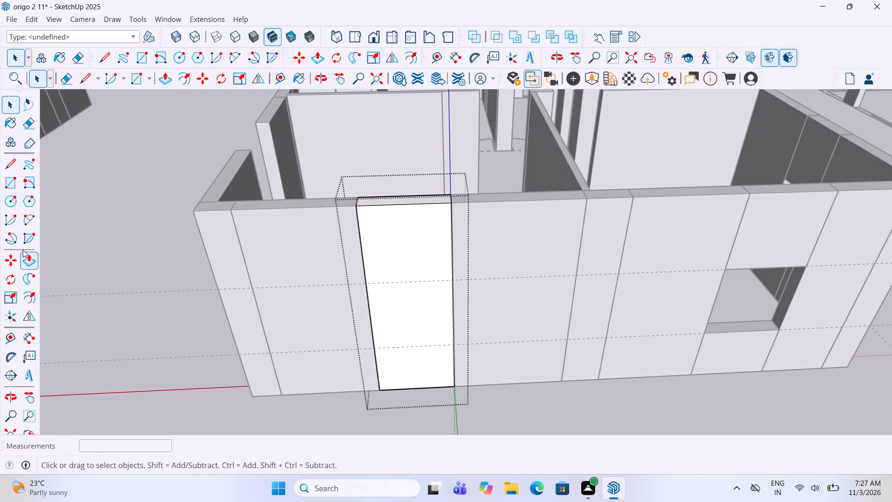
{"action": "left_click", "coordinate": [4, 182]}
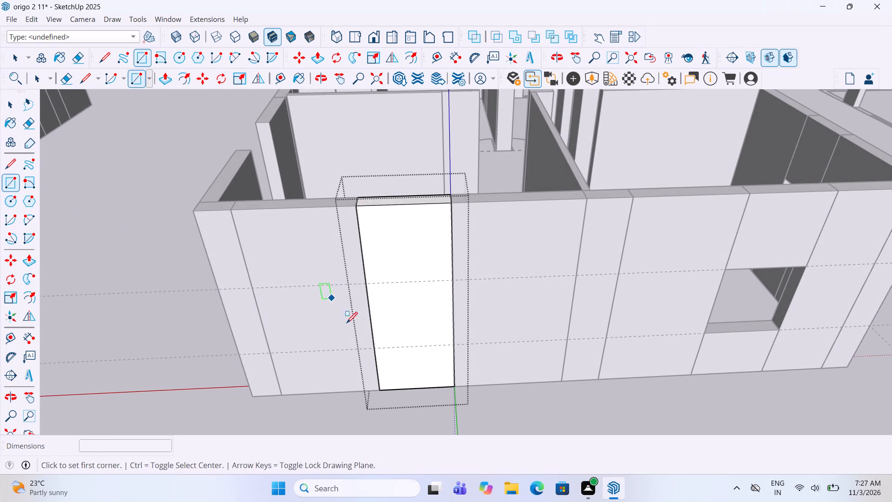
{"action": "left_click", "coordinate": [373, 350]}
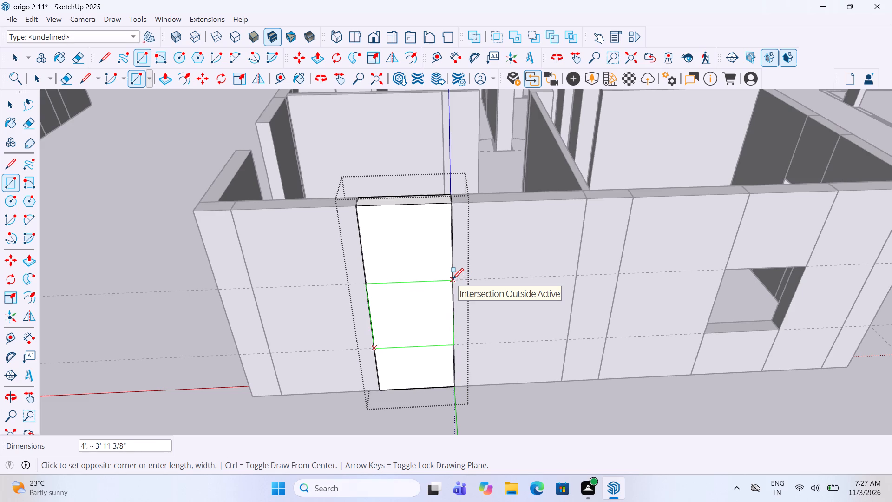
{"action": "scroll", "coordinate": [453, 280], "scroll_direction": "up", "scroll_amount": 3}
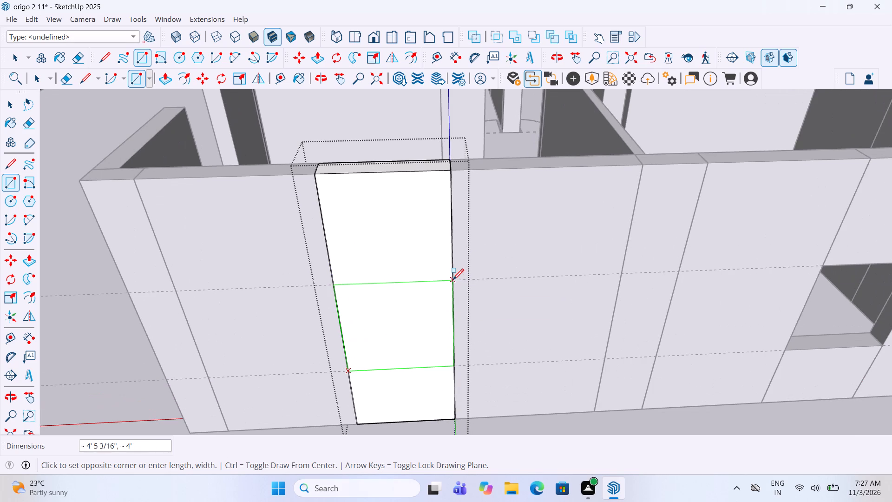
{"action": "left_click", "coordinate": [453, 281]}
Push the rectangle through the end wall's window panel, delete the leftover face to open the window, and leave the panel's editing mode.
{"action": "key", "text": "p"}
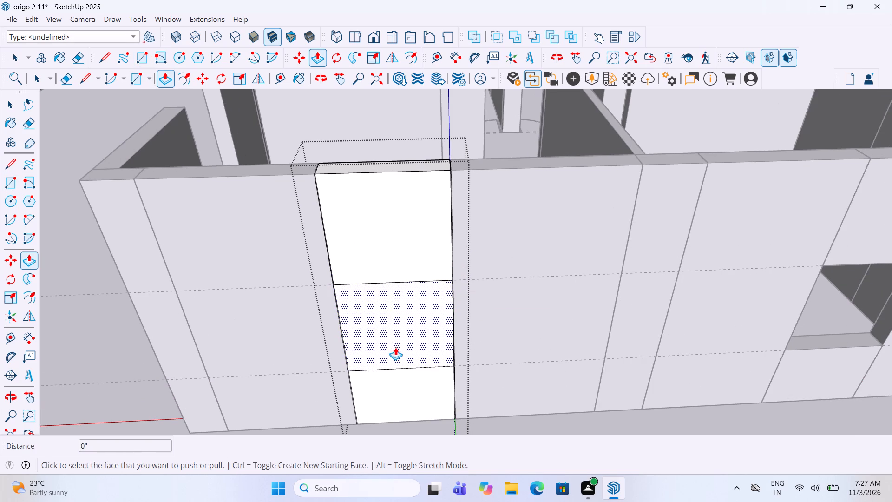
{"action": "left_click", "coordinate": [395, 347]}
{"action": "left_click", "coordinate": [384, 304]}
{"action": "left_click", "coordinate": [384, 304]}
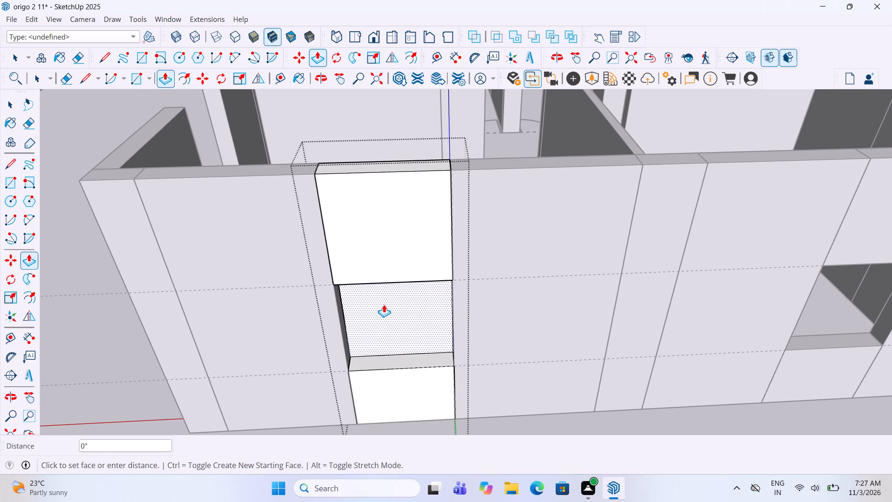
{"action": "key", "text": "Delete"}
{"action": "key", "text": "space"}
{"action": "left_click", "coordinate": [523, 406]}
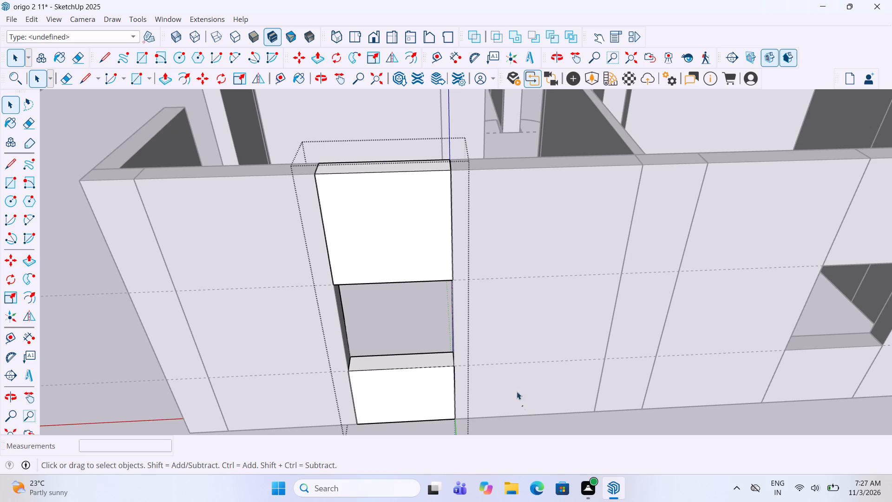
Open the flat window panel in the corner room's long outer wall and raise it to the top of the adjacent wall.
{"action": "scroll", "coordinate": [494, 364], "scroll_direction": "down", "scroll_amount": 3}
{"action": "middle_click_drag", "start_coordinate": [227, 250], "coordinate": [667, 376]}
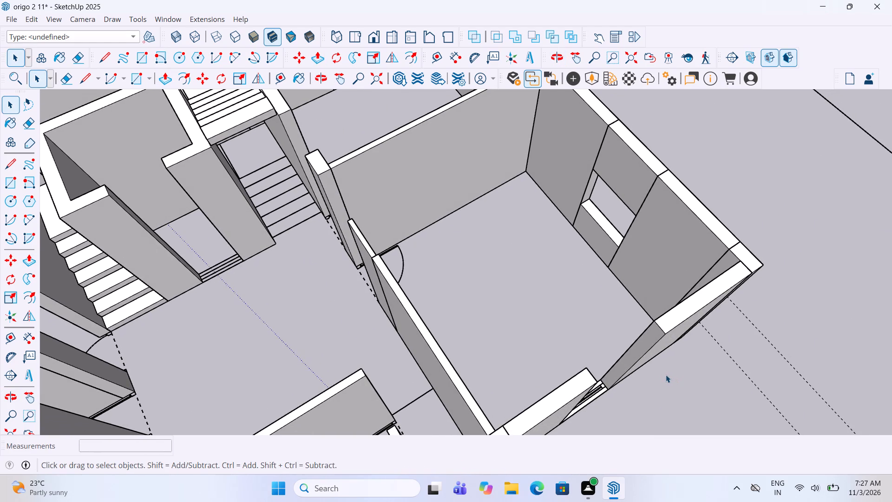
{"action": "scroll", "coordinate": [561, 256], "scroll_direction": "down", "scroll_amount": 4}
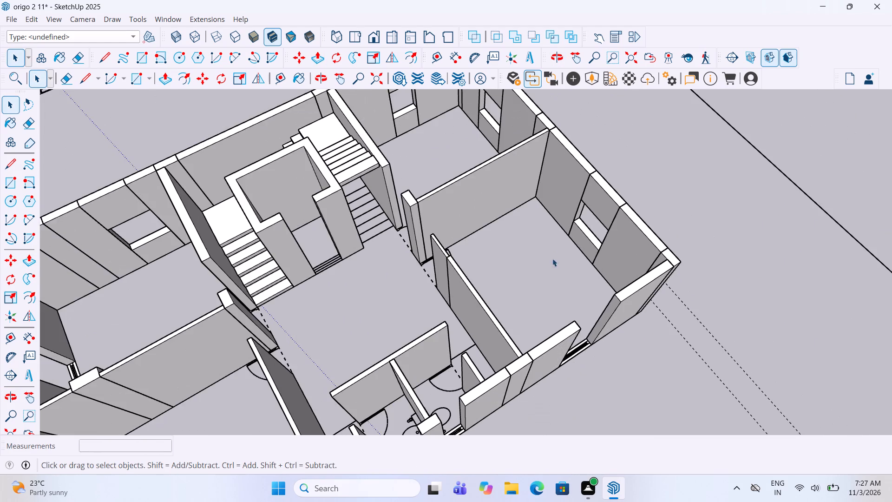
{"action": "middle_click_drag", "start_coordinate": [558, 267], "coordinate": [419, 224]}
{"action": "scroll", "coordinate": [494, 254], "scroll_direction": "down", "scroll_amount": 5}
{"action": "scroll", "coordinate": [490, 349], "scroll_direction": "up", "scroll_amount": 4}
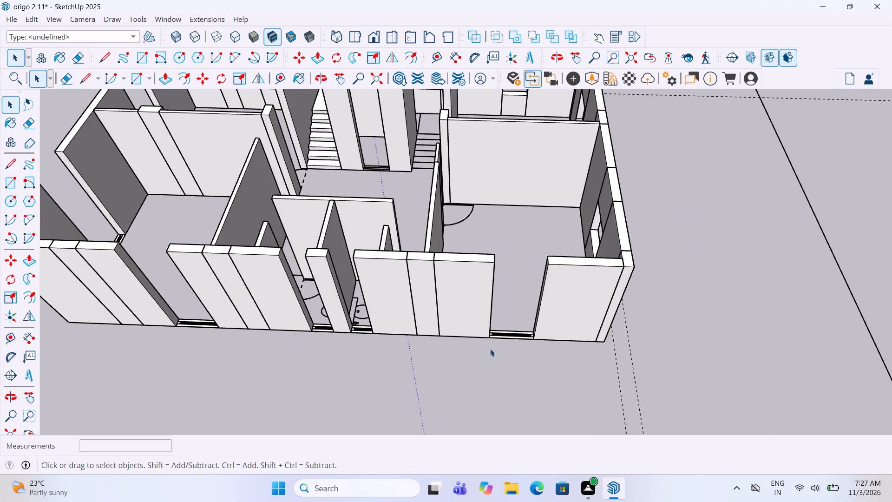
{"action": "scroll", "coordinate": [490, 349], "scroll_direction": "up", "scroll_amount": 11}
{"action": "double_click", "coordinate": [502, 335]}
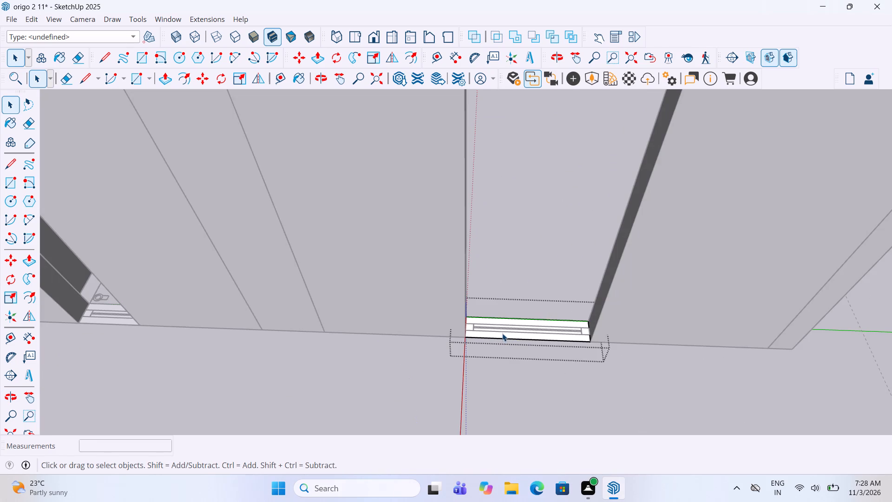
{"action": "key", "text": "p"}
{"action": "left_click", "coordinate": [502, 332]}
{"action": "scroll", "coordinate": [501, 327], "scroll_direction": "down", "scroll_amount": 8}
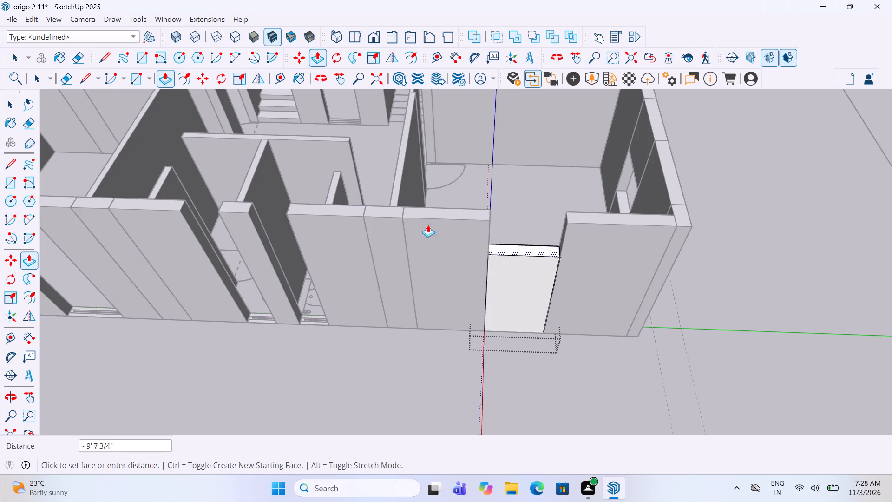
{"action": "left_click", "coordinate": [424, 213]}
{"action": "key", "text": "space"}
{"action": "left_click", "coordinate": [438, 345]}
Raise the window panel of the toilet nearest the corner room by the same height, and leave its editing mode.
{"action": "scroll", "coordinate": [638, 293], "scroll_direction": "down", "scroll_amount": 4}
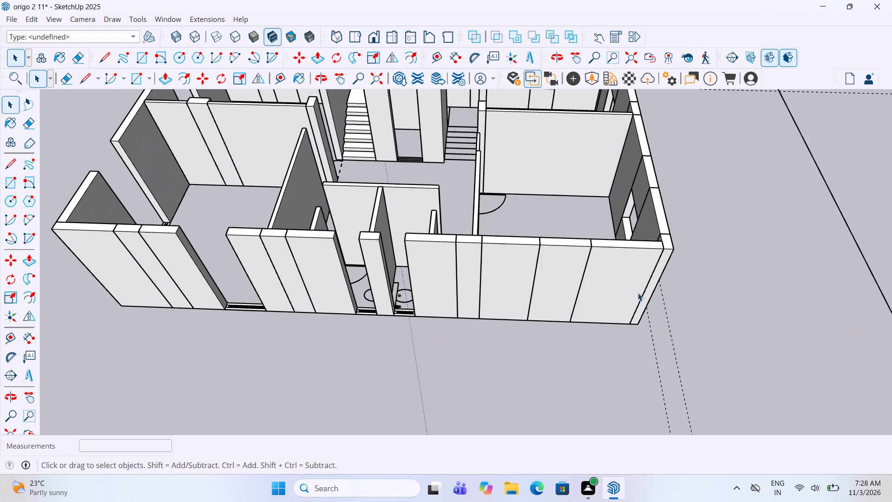
{"action": "scroll", "coordinate": [427, 302], "scroll_direction": "up", "scroll_amount": 4}
{"action": "scroll", "coordinate": [357, 317], "scroll_direction": "up", "scroll_amount": 4}
{"action": "scroll", "coordinate": [401, 313], "scroll_direction": "up", "scroll_amount": 5}
{"action": "double_click", "coordinate": [406, 330]}
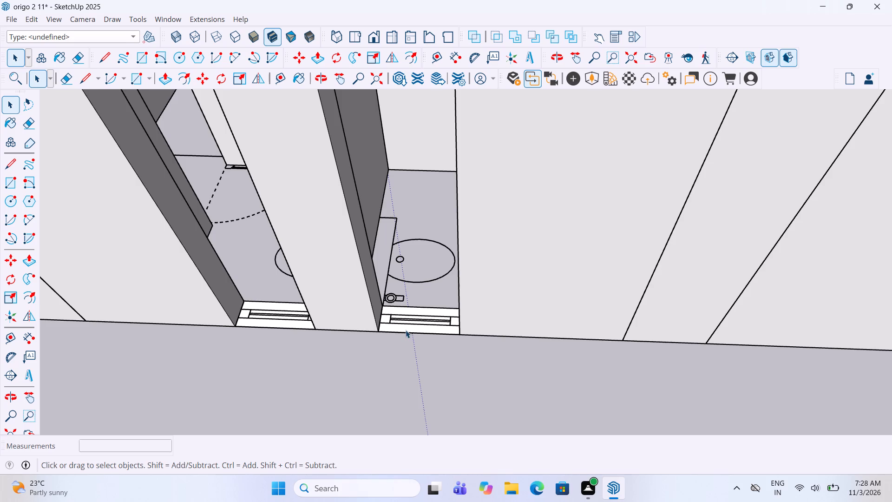
{"action": "key", "text": "p"}
{"action": "double_click", "coordinate": [404, 325]}
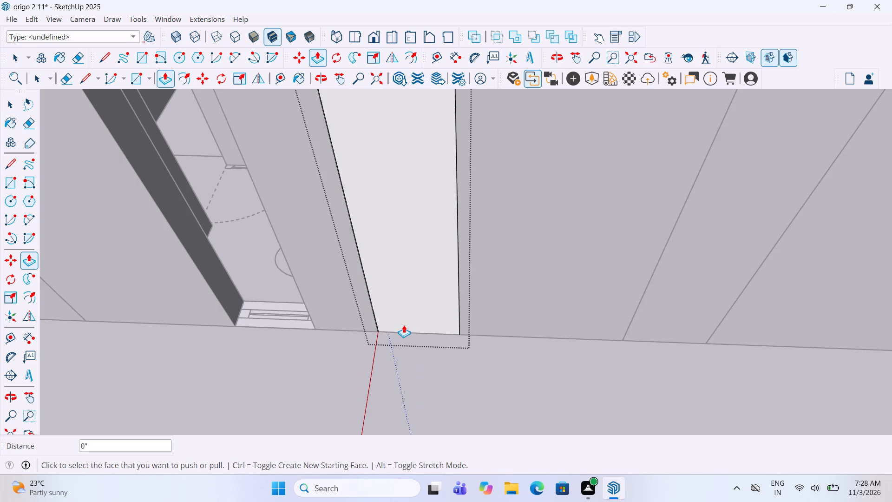
{"action": "key", "text": "space"}
{"action": "left_click", "coordinate": [453, 357]}
Raise the other toilet's window panel in the long outer wall by the same height, and leave its editing mode.
{"action": "scroll", "coordinate": [527, 339], "scroll_direction": "down", "scroll_amount": 11}
{"action": "scroll", "coordinate": [401, 334], "scroll_direction": "up", "scroll_amount": 4}
{"action": "scroll", "coordinate": [473, 333], "scroll_direction": "up", "scroll_amount": 2}
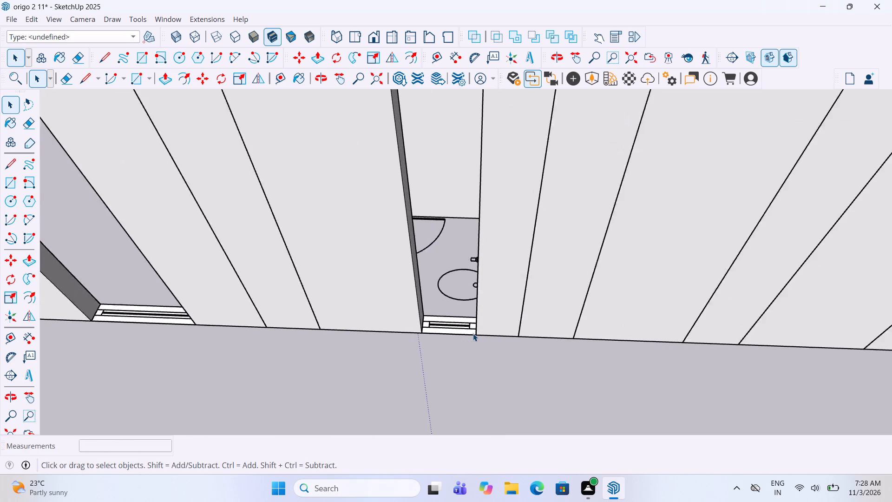
{"action": "scroll", "coordinate": [473, 333], "scroll_direction": "up", "scroll_amount": 4}
{"action": "double_click", "coordinate": [446, 329]}
{"action": "key", "text": "p"}
{"action": "double_click", "coordinate": [445, 324]}
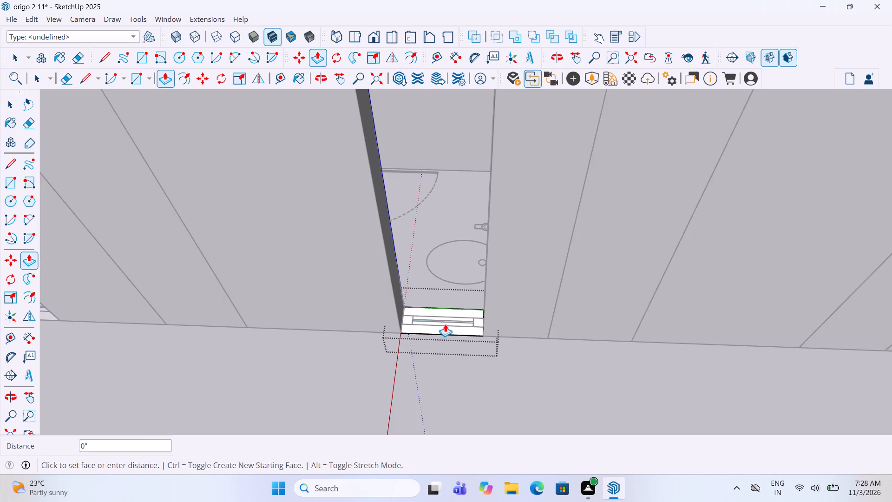
{"action": "key", "text": "space"}
{"action": "left_click", "coordinate": [488, 375]}
Raise the remaining flat window panel beyond the toilets in the long outer wall by the same height, and leave its editing mode.
{"action": "scroll", "coordinate": [552, 353], "scroll_direction": "down", "scroll_amount": 12}
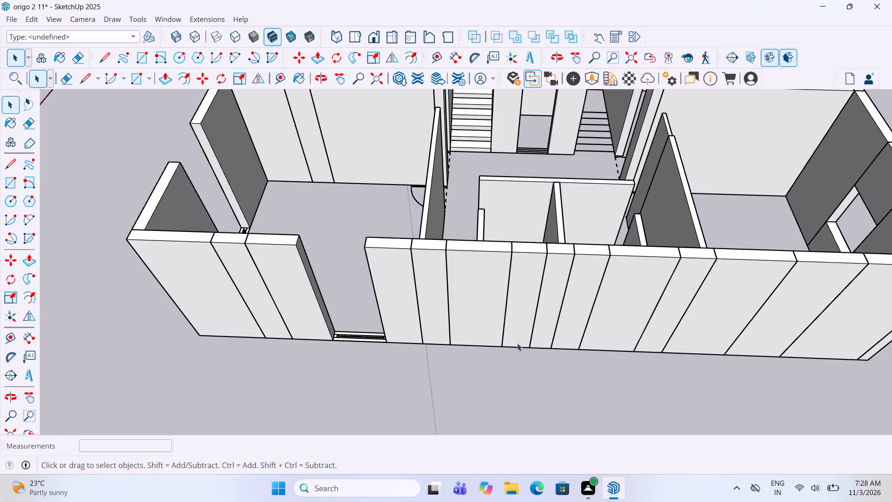
{"action": "scroll", "coordinate": [310, 350], "scroll_direction": "up", "scroll_amount": 12}
{"action": "left_click", "coordinate": [369, 338]}
{"action": "left_click_drag", "start_coordinate": [368, 338], "coordinate": [356, 338]}
{"action": "key", "text": "p"}
{"action": "left_click", "coordinate": [457, 231]}
{"action": "double_click", "coordinate": [409, 322]}
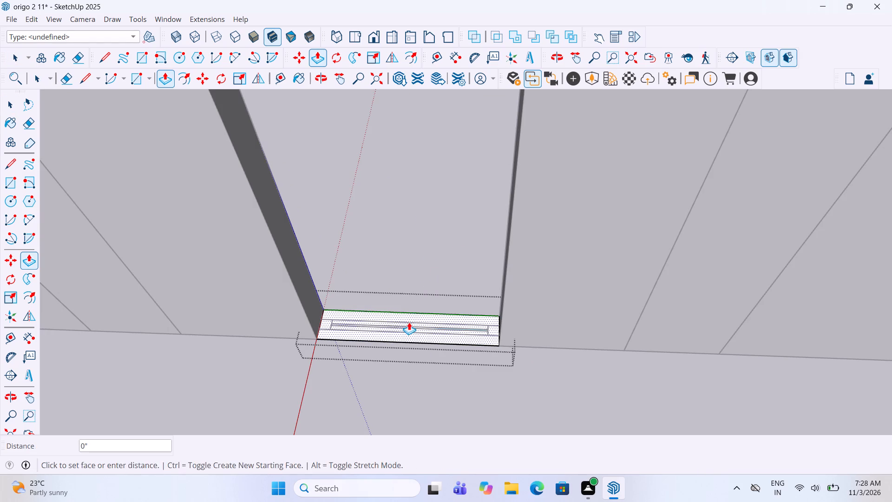
{"action": "key", "text": "space"}
{"action": "left_click", "coordinate": [365, 390]}
{"action": "scroll", "coordinate": [451, 289], "scroll_direction": "down", "scroll_amount": 9}
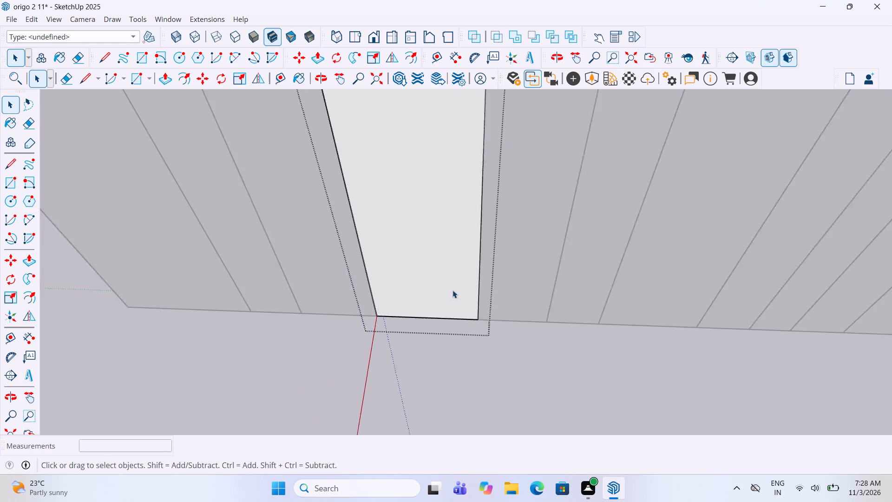
{"action": "scroll", "coordinate": [453, 290], "scroll_direction": "down", "scroll_amount": 2}
{"action": "left_click", "coordinate": [441, 376]}
Delete the raised window panel in the long outer wall of the corner room with the end-wall window.
{"action": "scroll", "coordinate": [445, 170], "scroll_direction": "down", "scroll_amount": 3}
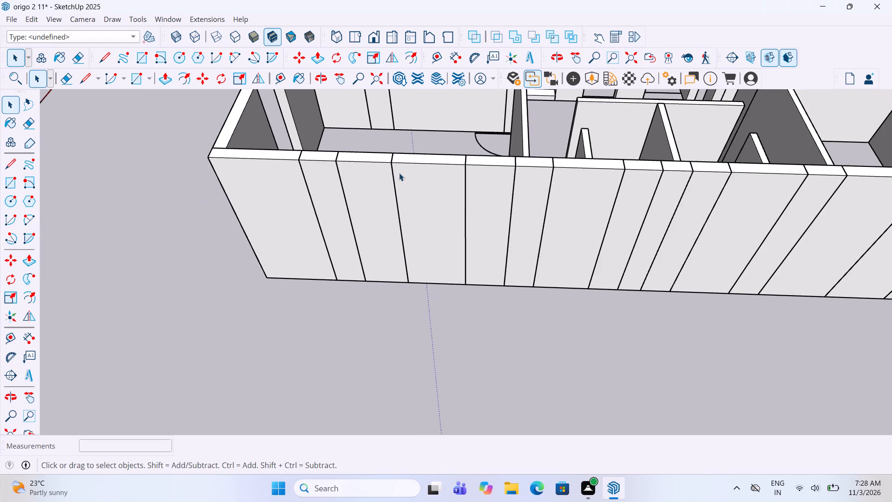
{"action": "scroll", "coordinate": [399, 173], "scroll_direction": "down", "scroll_amount": 6}
{"action": "scroll", "coordinate": [671, 178], "scroll_direction": "up", "scroll_amount": 2}
{"action": "scroll", "coordinate": [390, 200], "scroll_direction": "down", "scroll_amount": 11}
{"action": "scroll", "coordinate": [534, 197], "scroll_direction": "up", "scroll_amount": 4}
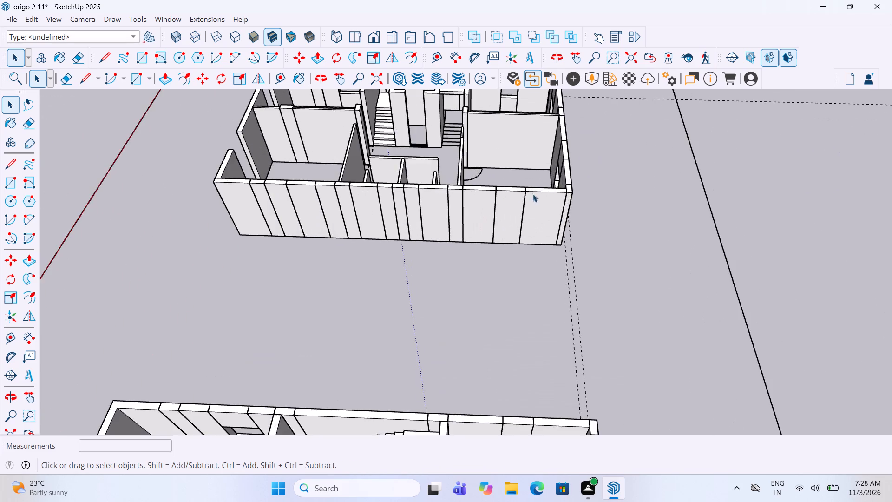
{"action": "scroll", "coordinate": [533, 194], "scroll_direction": "up", "scroll_amount": 9}
{"action": "left_click", "coordinate": [509, 205]}
{"action": "key", "text": "Delete"}
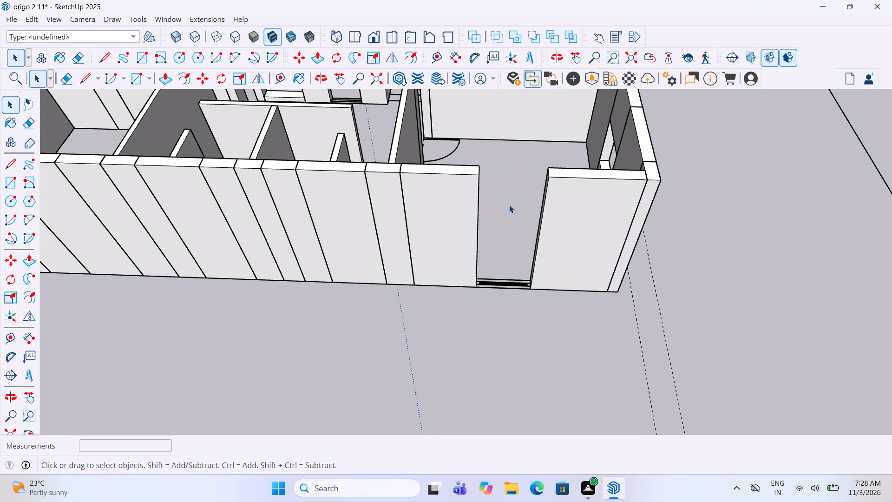